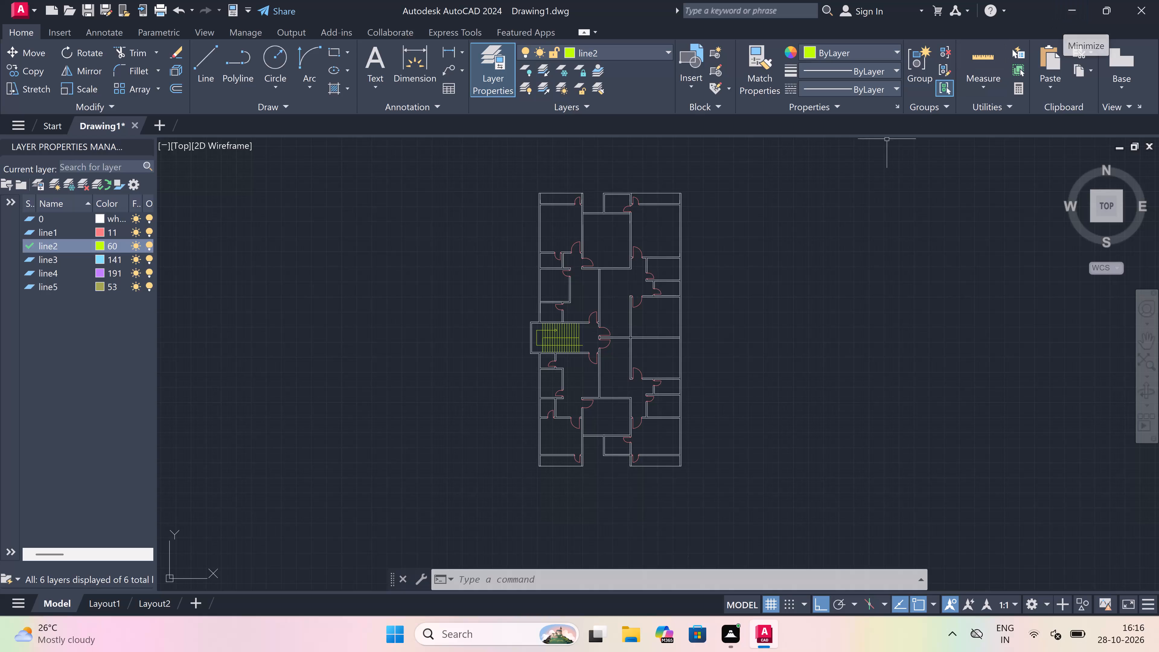
Add the multiline text label VERANDAH 2'6" inside the narrow room at the plan's northwest corner.
{"action": "scroll", "coordinate": [551, 372], "scroll_direction": "down", "scroll_amount": 2}
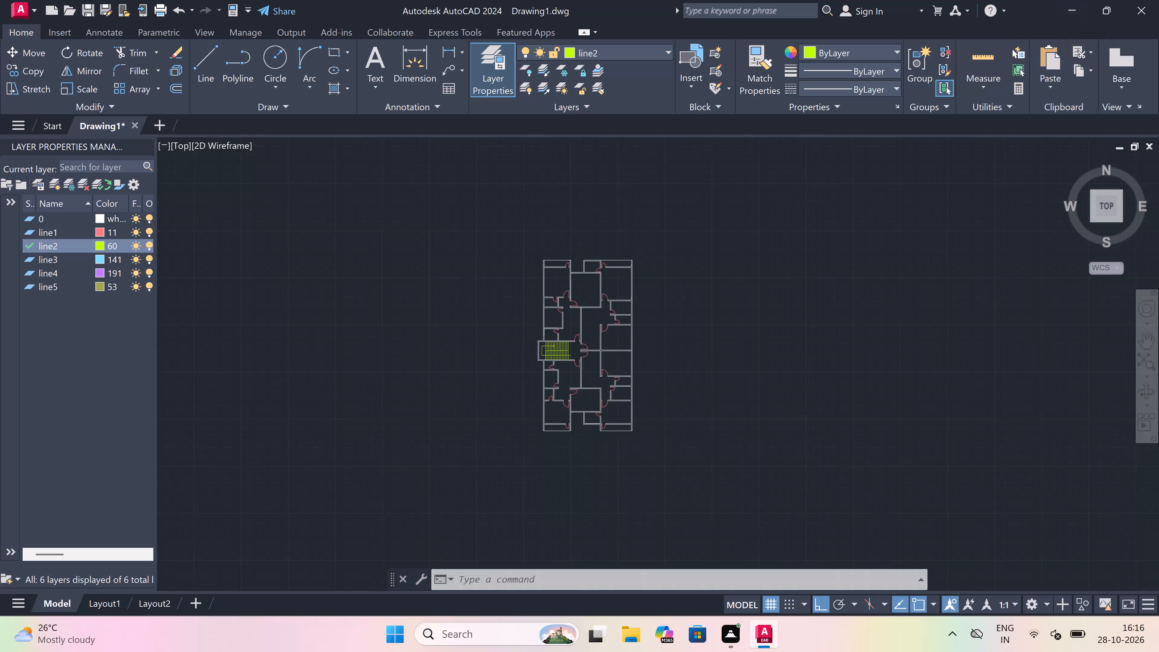
{"action": "scroll", "coordinate": [575, 312], "scroll_direction": "up", "scroll_amount": 1}
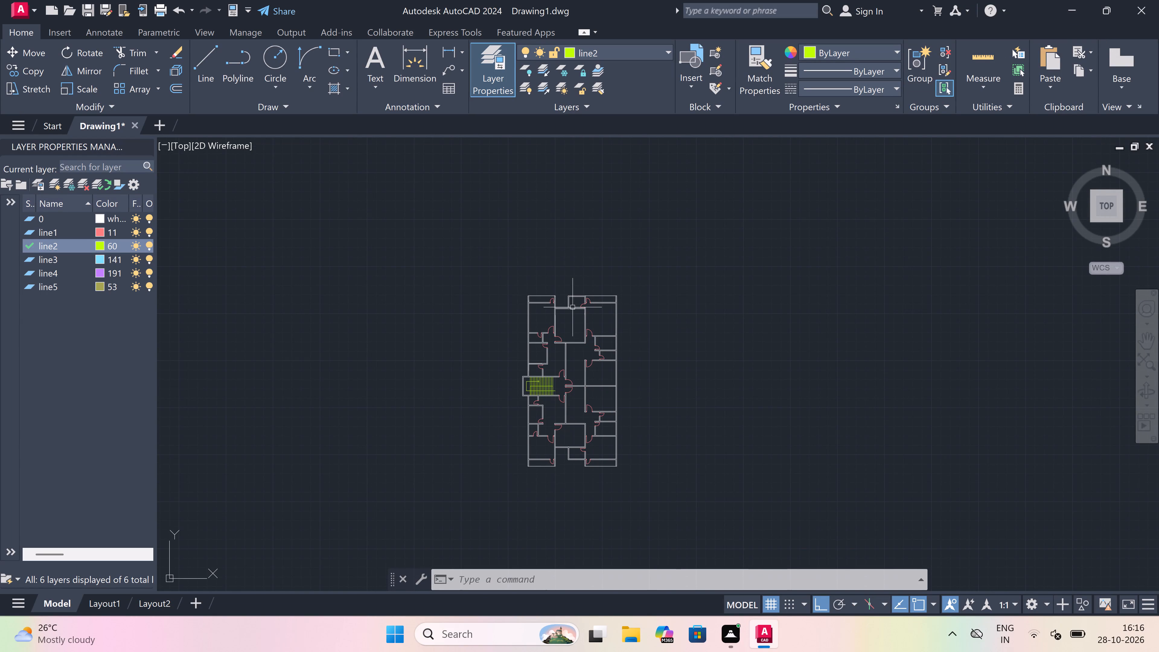
{"action": "scroll", "coordinate": [533, 297], "scroll_direction": "up", "scroll_amount": 5}
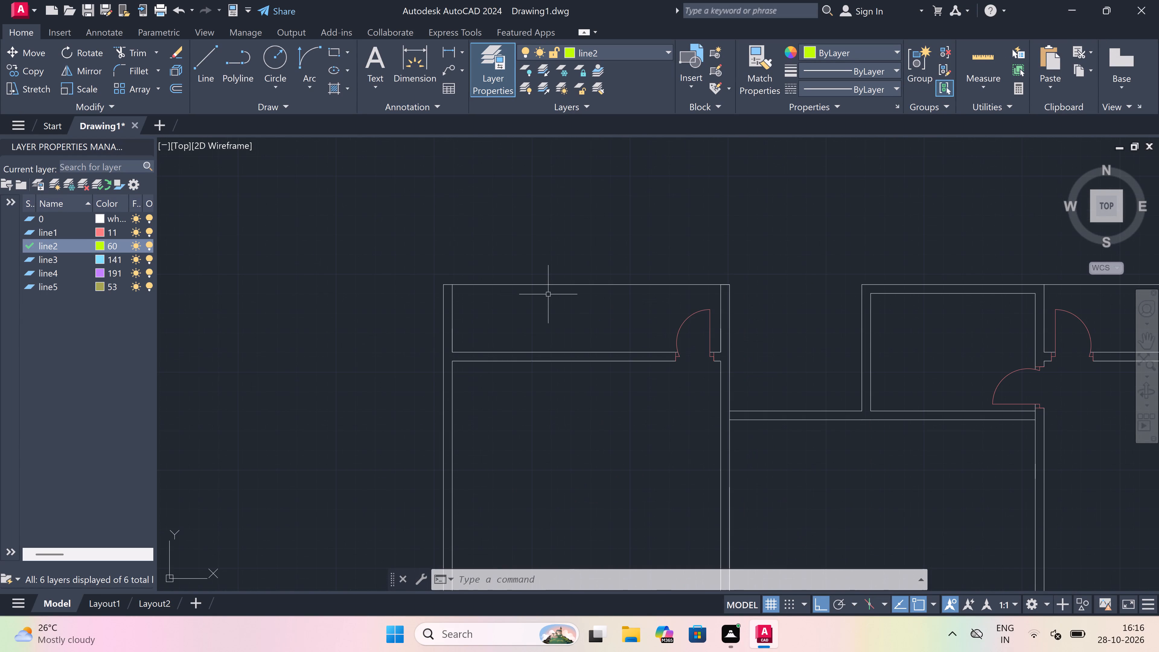
{"action": "key", "text": "m"}
{"action": "key", "text": "t"}
{"action": "key", "text": "space"}
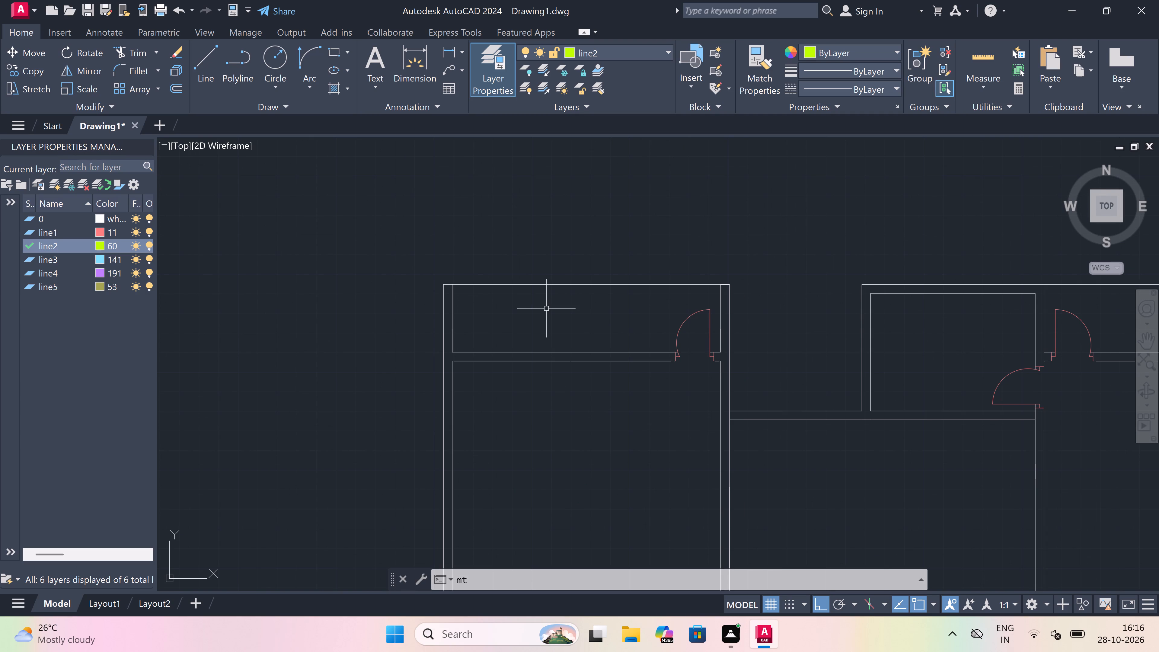
{"action": "left_click_drag", "start_coordinate": [490, 317], "coordinate": [500, 318]}
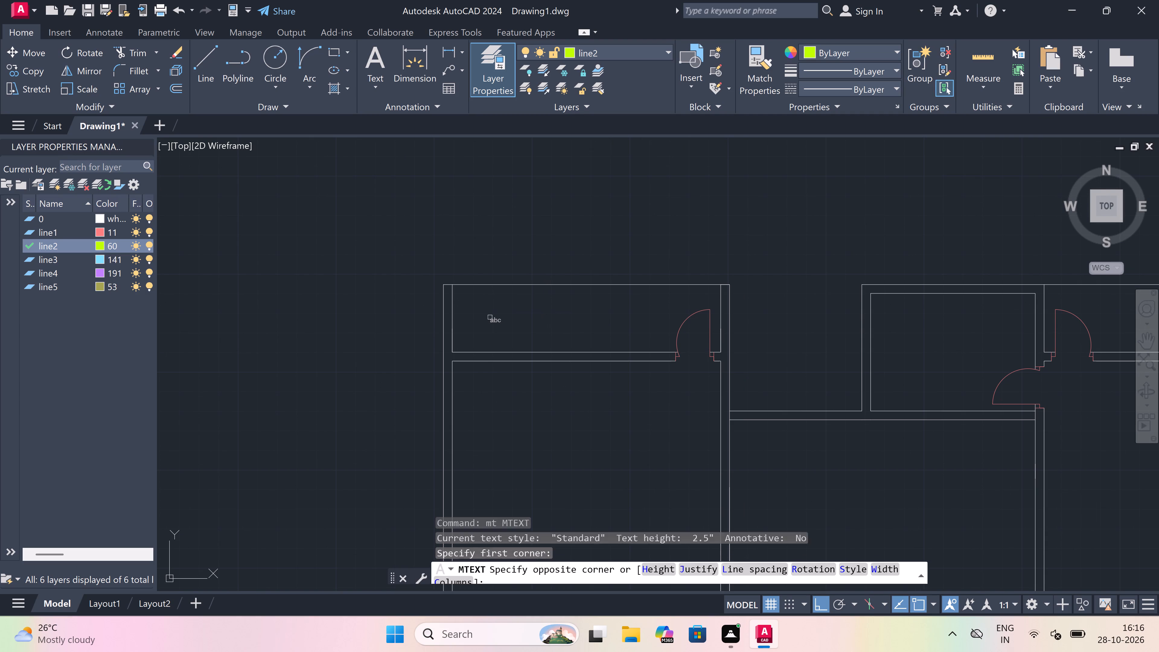
{"action": "left_click", "coordinate": [854, 352]}
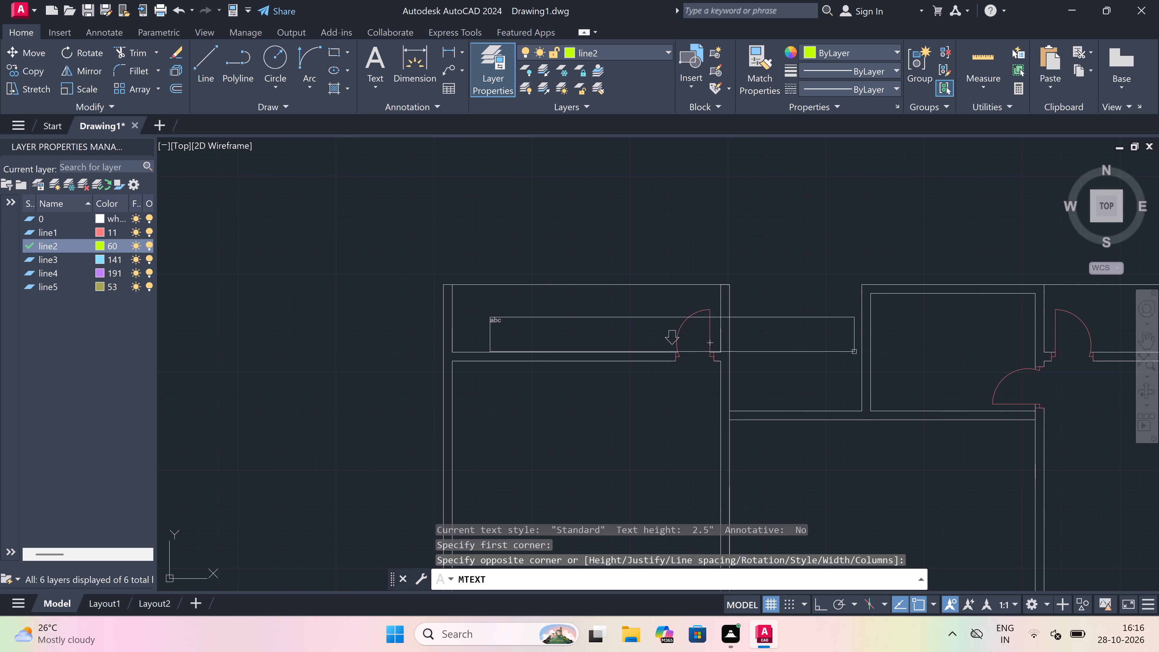
{"action": "scroll", "coordinate": [527, 311], "scroll_direction": "up", "scroll_amount": 2}
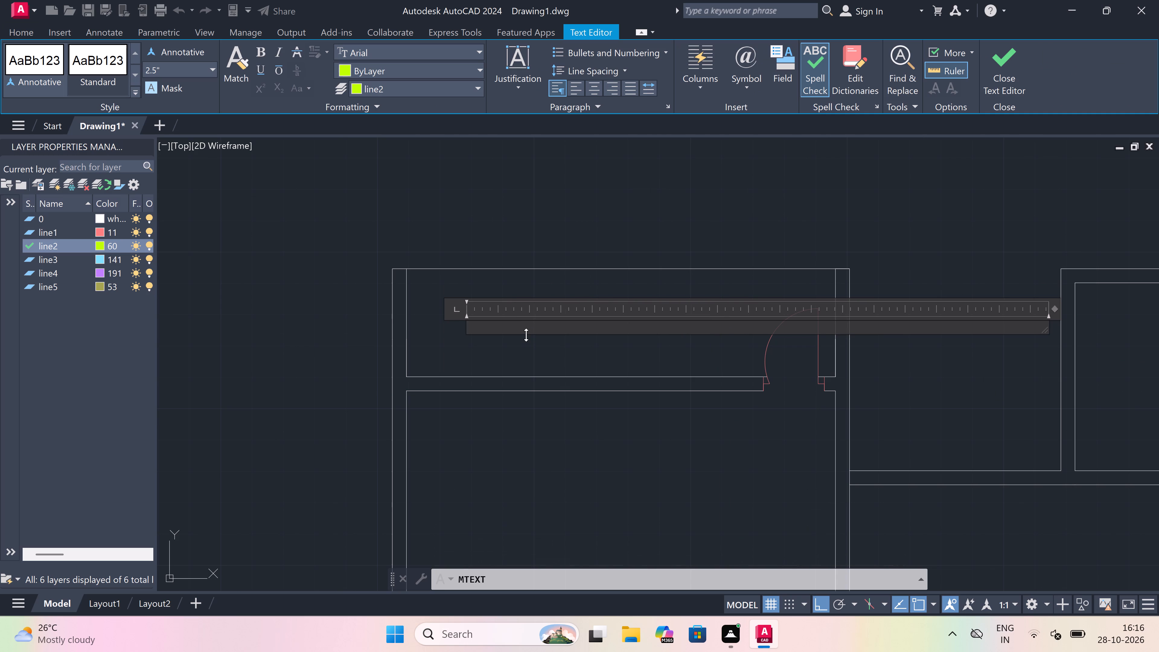
{"action": "type", "text": "VERANDAH"}
{"action": "key", "text": "Return"}
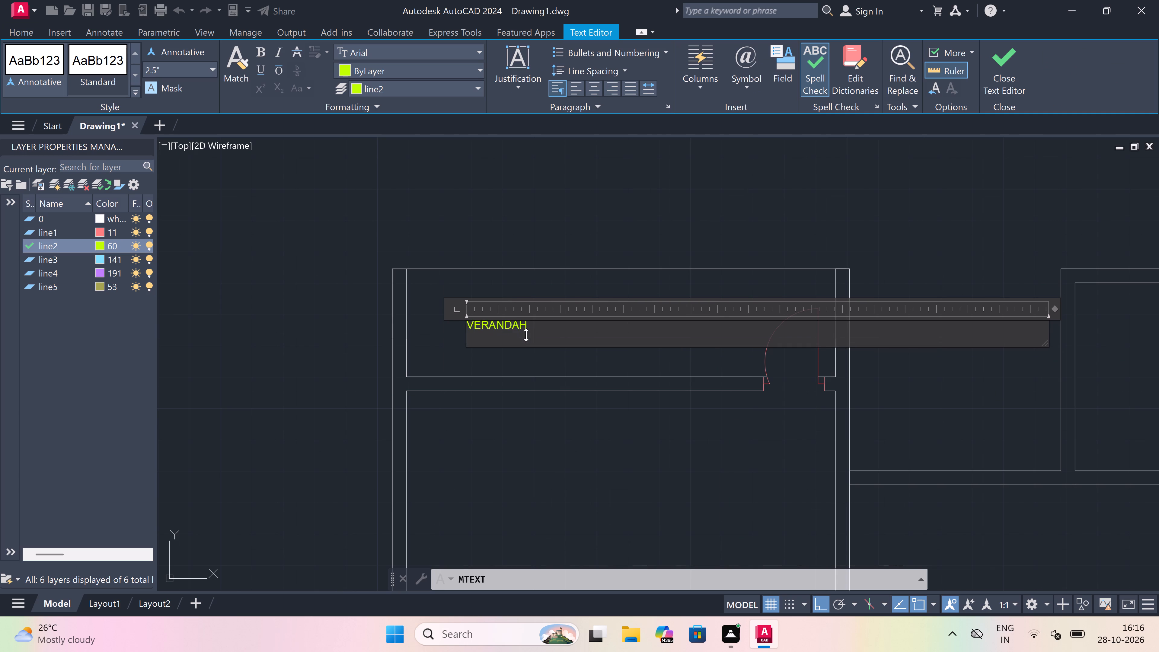
{"action": "key", "text": "space"}
{"action": "key", "text": "BackSpace"}
{"action": "key", "text": "BackSpace"}
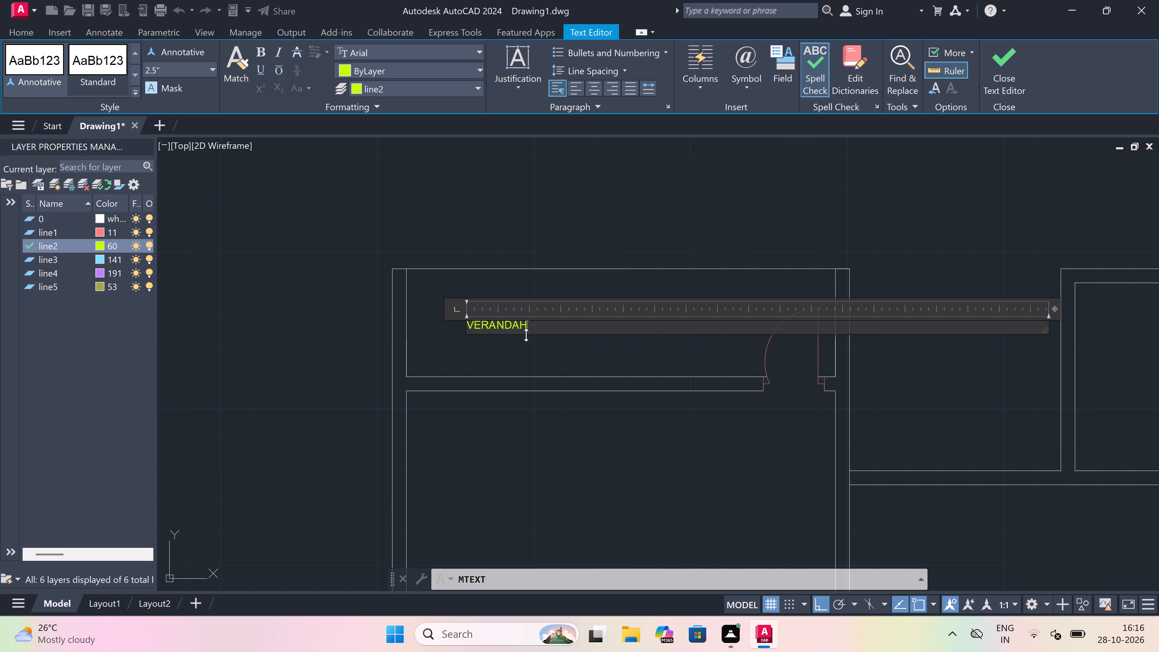
{"action": "key", "text": "space"}
{"action": "key", "text": "space"}
{"action": "type", "text": "2'6"}
{"action": "left_click", "coordinate": [533, 349]}
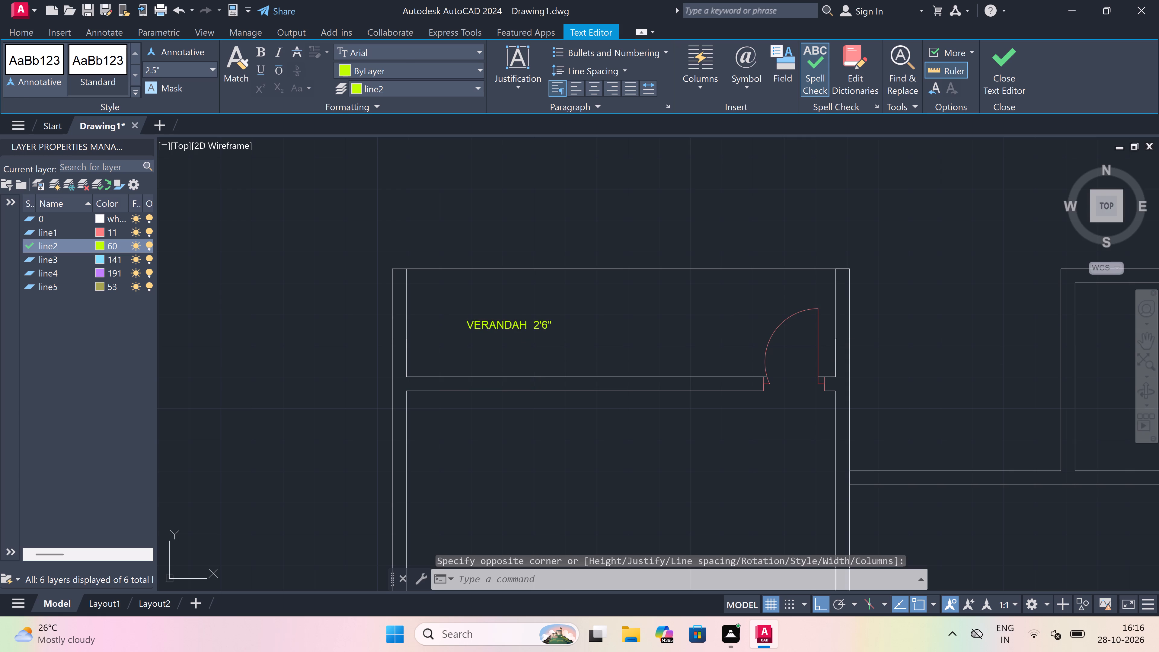
Add the multiline text label VERANDAH 2'6" inside the narrow room at the plan's northeast corner.
{"action": "scroll", "coordinate": [518, 313], "scroll_direction": "down", "scroll_amount": 3}
{"action": "key", "text": "space"}
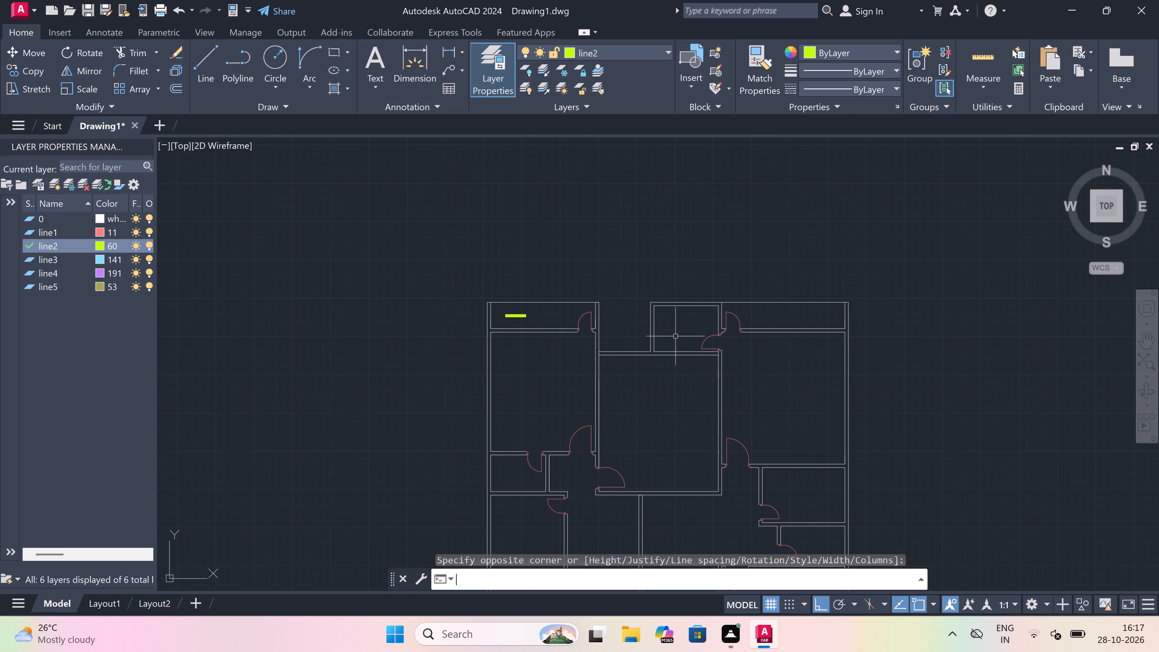
{"action": "scroll", "coordinate": [707, 329], "scroll_direction": "up", "scroll_amount": 1}
{"action": "scroll", "coordinate": [461, 298], "scroll_direction": "down", "scroll_amount": 2}
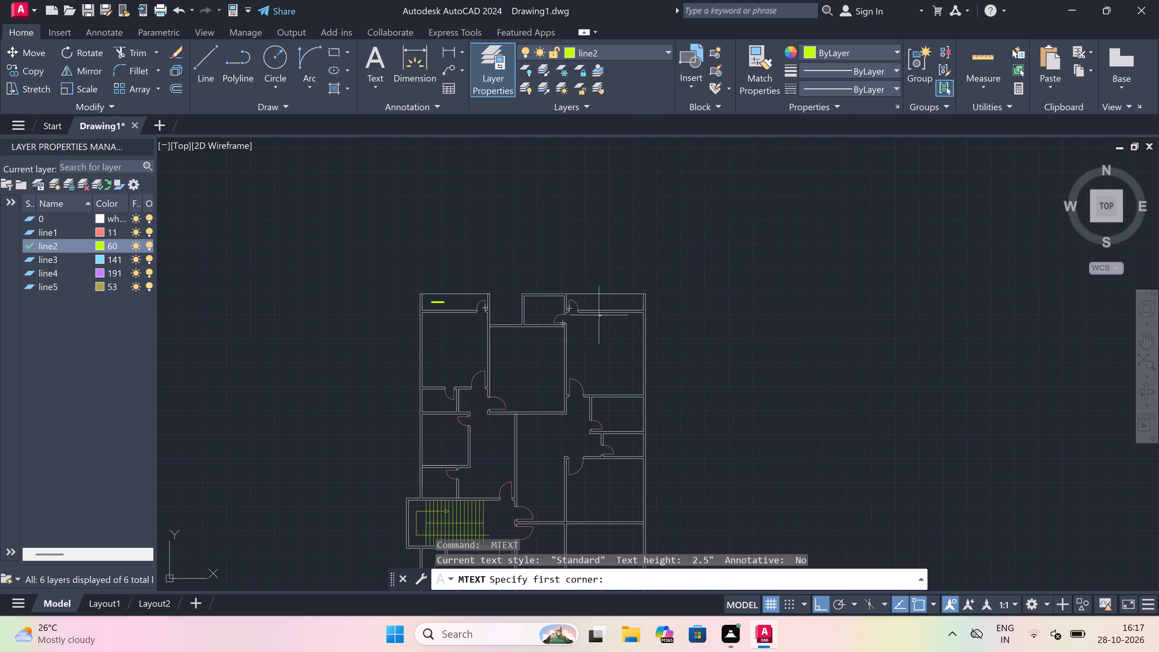
{"action": "scroll", "coordinate": [620, 302], "scroll_direction": "up", "scroll_amount": 3}
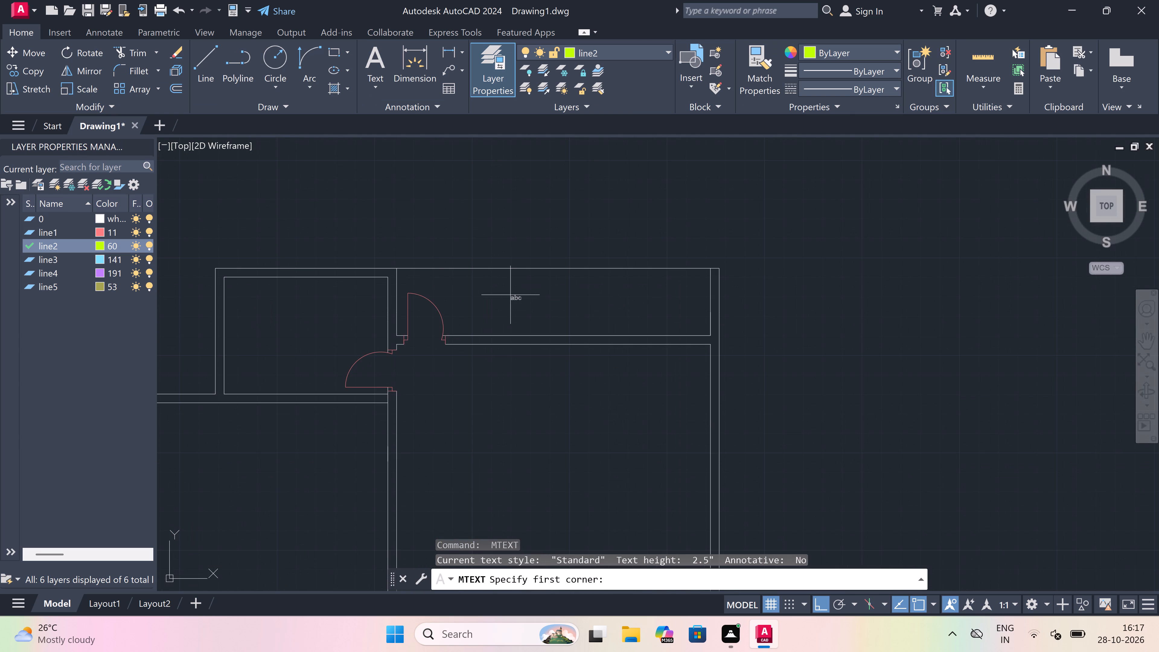
{"action": "left_click_drag", "start_coordinate": [504, 296], "coordinate": [530, 298]}
{"action": "left_click", "coordinate": [864, 324]}
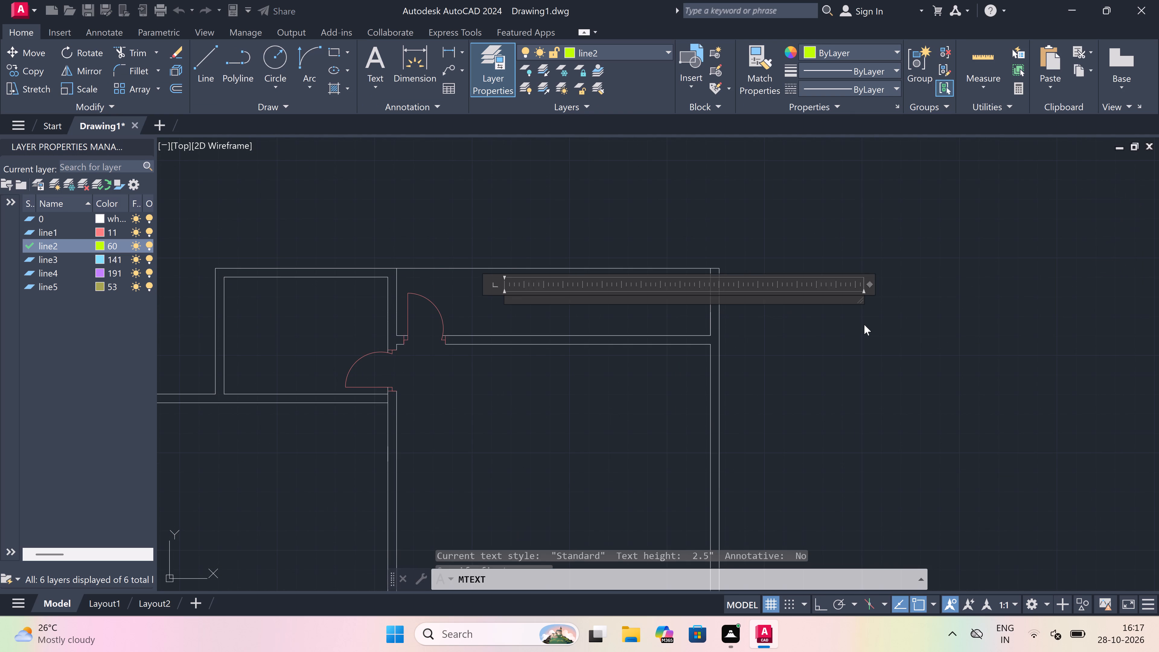
{"action": "type", "text": "VERANDAH"}
{"action": "key", "text": "Return"}
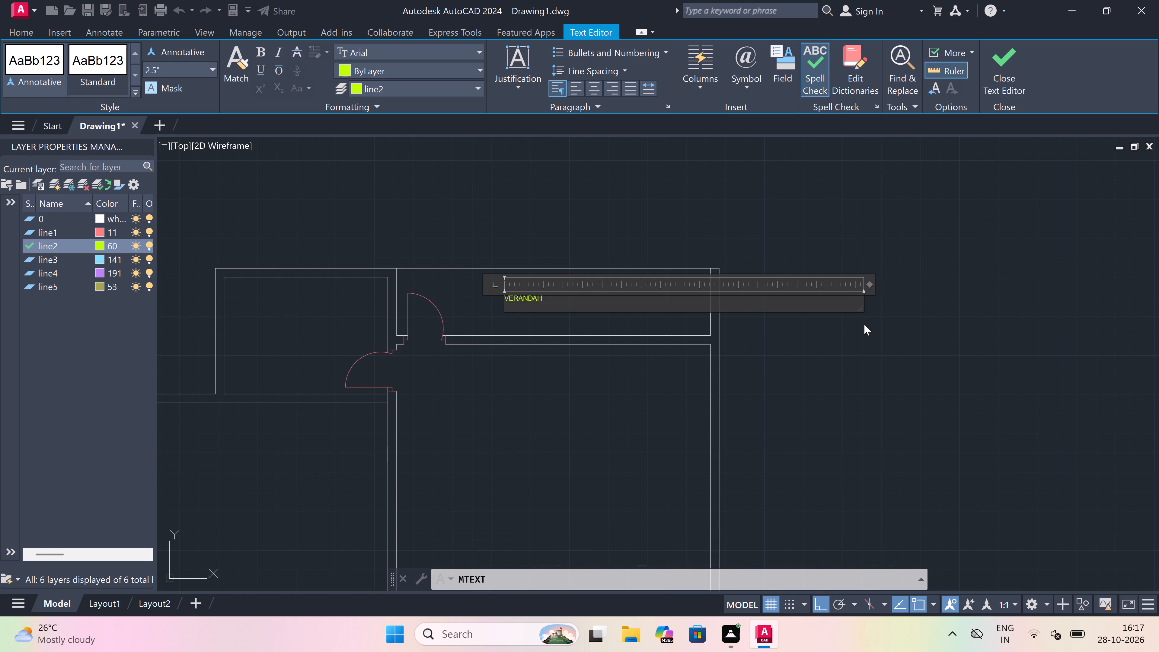
{"action": "key", "text": "BackSpace"}
{"action": "key", "text": "space"}
{"action": "key", "text": "space"}
{"action": "type", "text": "2'"}
{"action": "key", "text": "6"}
{"action": "left_click", "coordinate": [617, 323]}
Add a two-line text label, TOILET over 7'0"x5'0", in the small room just west of the northeast verandah.
{"action": "scroll", "coordinate": [596, 303], "scroll_direction": "down", "scroll_amount": 3}
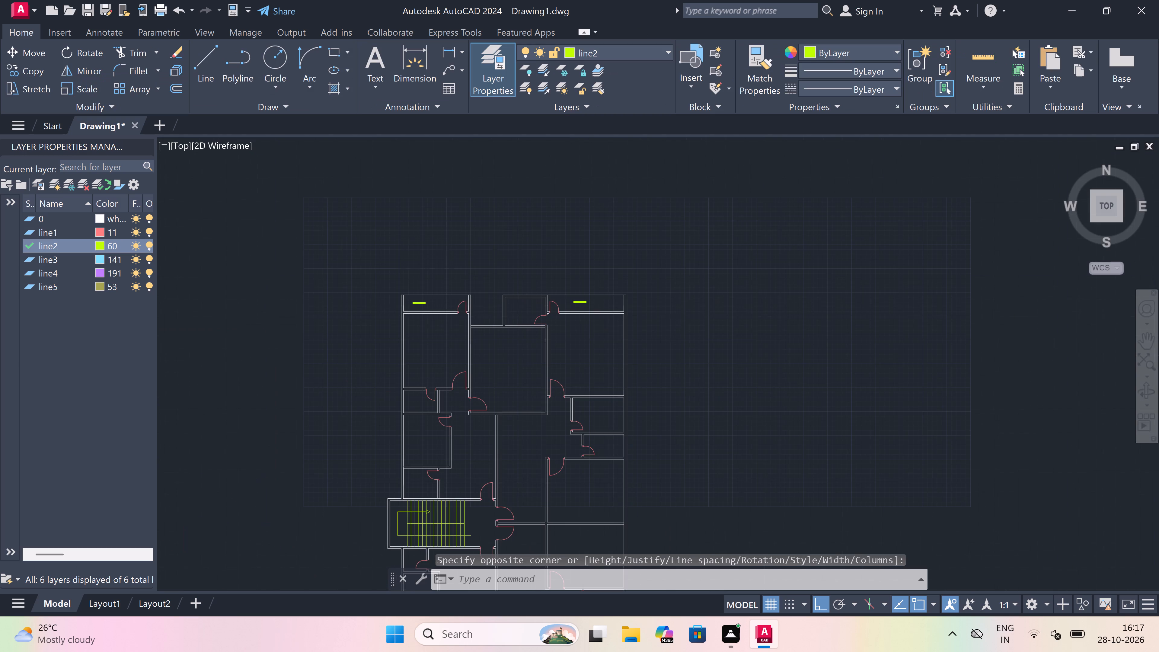
{"action": "scroll", "coordinate": [595, 303], "scroll_direction": "down", "scroll_amount": 1}
{"action": "scroll", "coordinate": [538, 306], "scroll_direction": "up", "scroll_amount": 2}
{"action": "scroll", "coordinate": [573, 295], "scroll_direction": "up", "scroll_amount": 2}
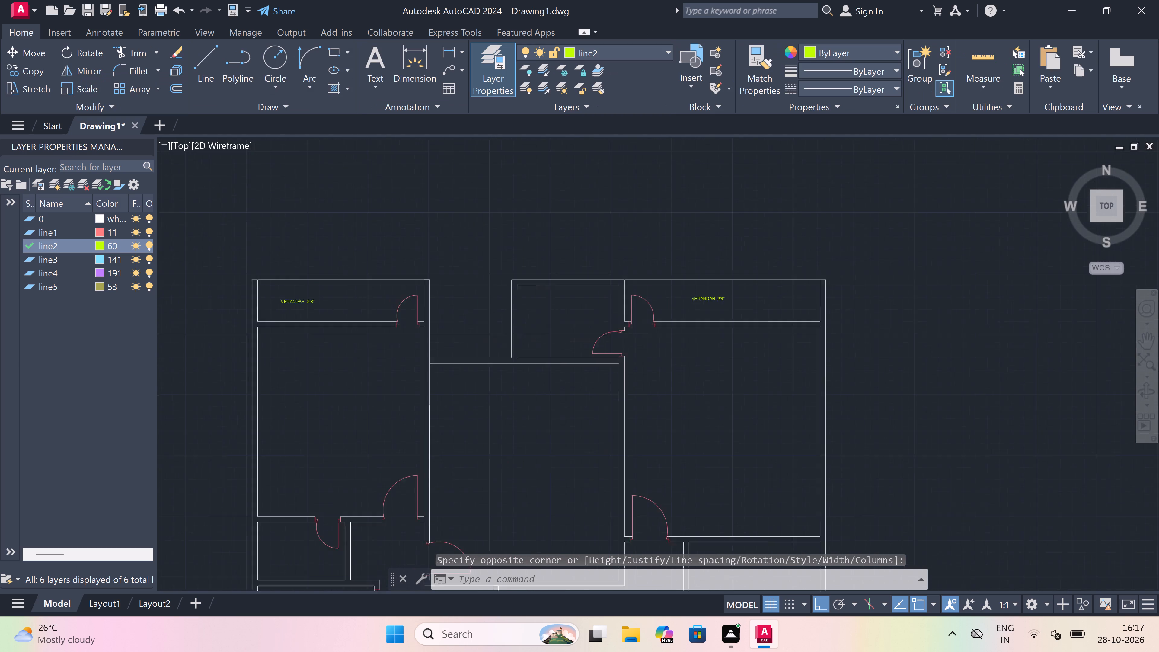
{"action": "scroll", "coordinate": [565, 299], "scroll_direction": "up", "scroll_amount": 1}
{"action": "key", "text": "space"}
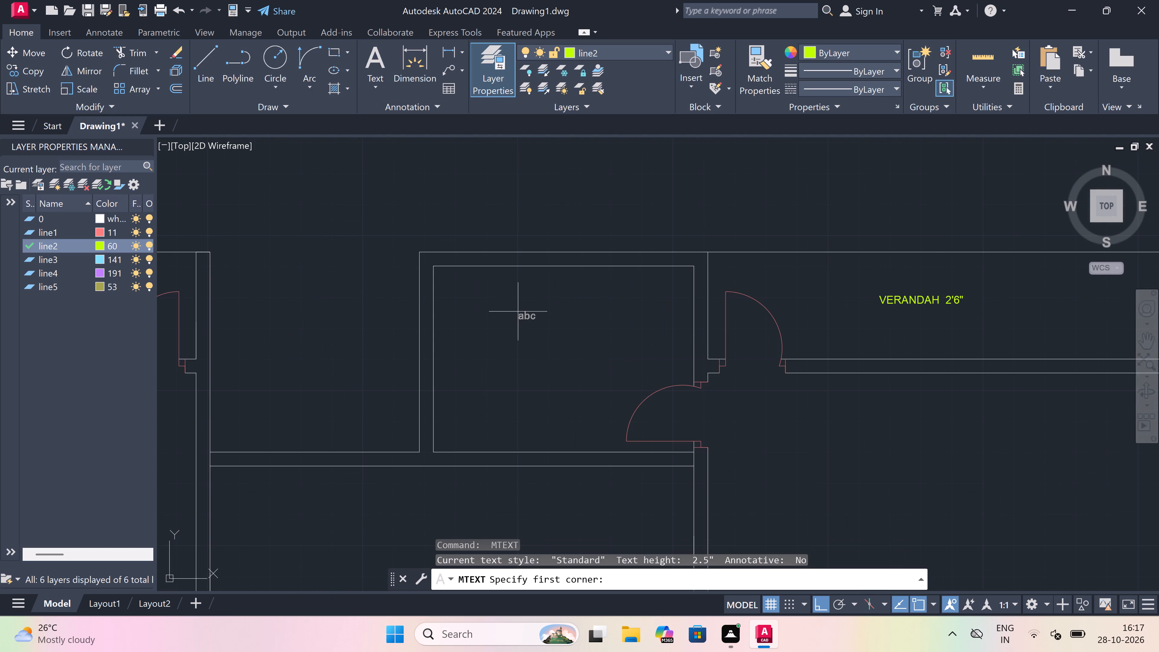
{"action": "left_click_drag", "start_coordinate": [518, 312], "coordinate": [523, 309]}
{"action": "left_click", "coordinate": [831, 340]}
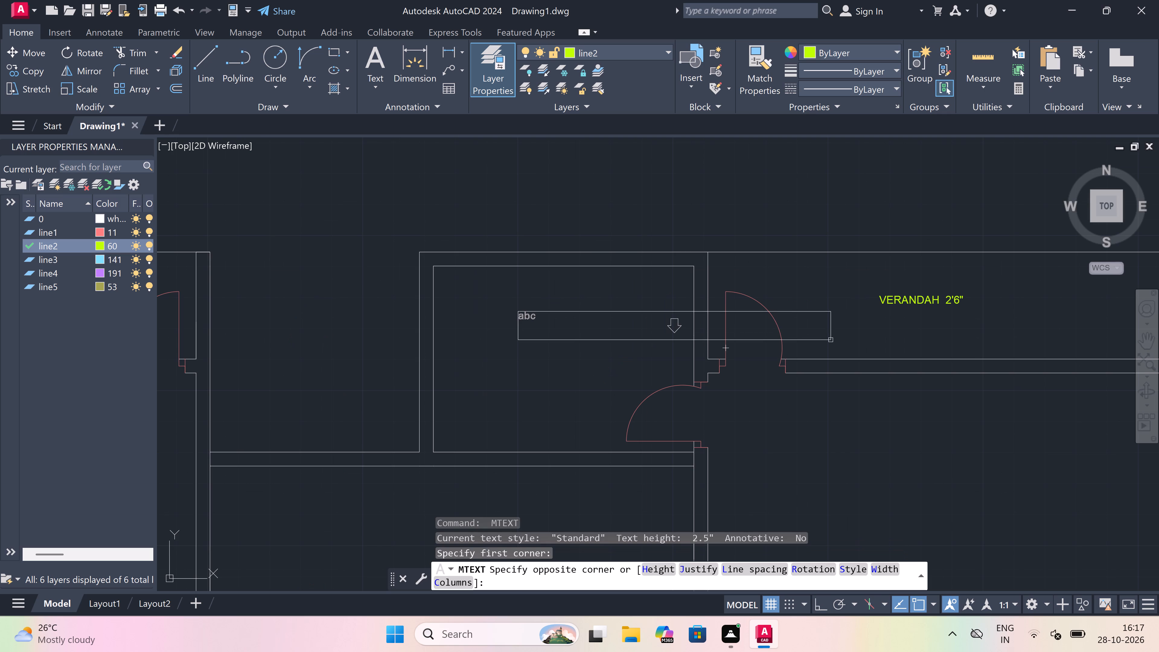
{"action": "type", "text": "TOILET"}
{"action": "key", "text": "Return"}
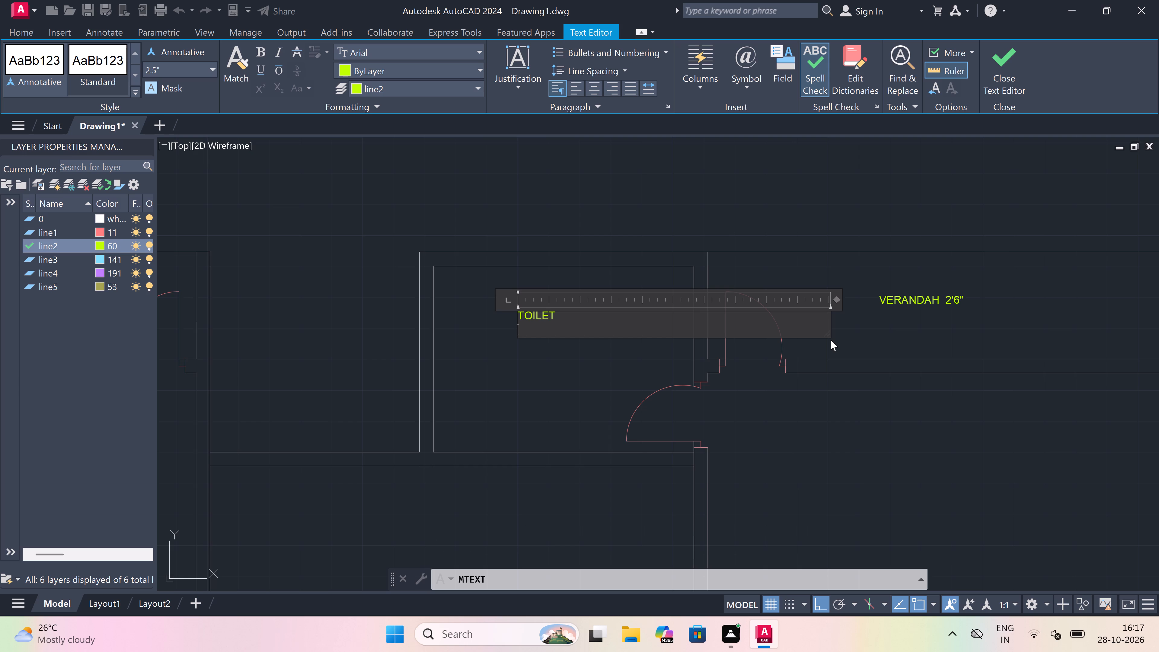
{"action": "key", "text": "7"}
{"action": "type", "text": "'0"}
{"action": "type", "text": "\"x5'0\""}
{"action": "left_click", "coordinate": [555, 347]}
Add a two-line text label, BEDROOM over 11'5"x13'0", near the south wall of the north central room below the toilet.
{"action": "scroll", "coordinate": [566, 285], "scroll_direction": "down", "scroll_amount": 4}
{"action": "key", "text": "space"}
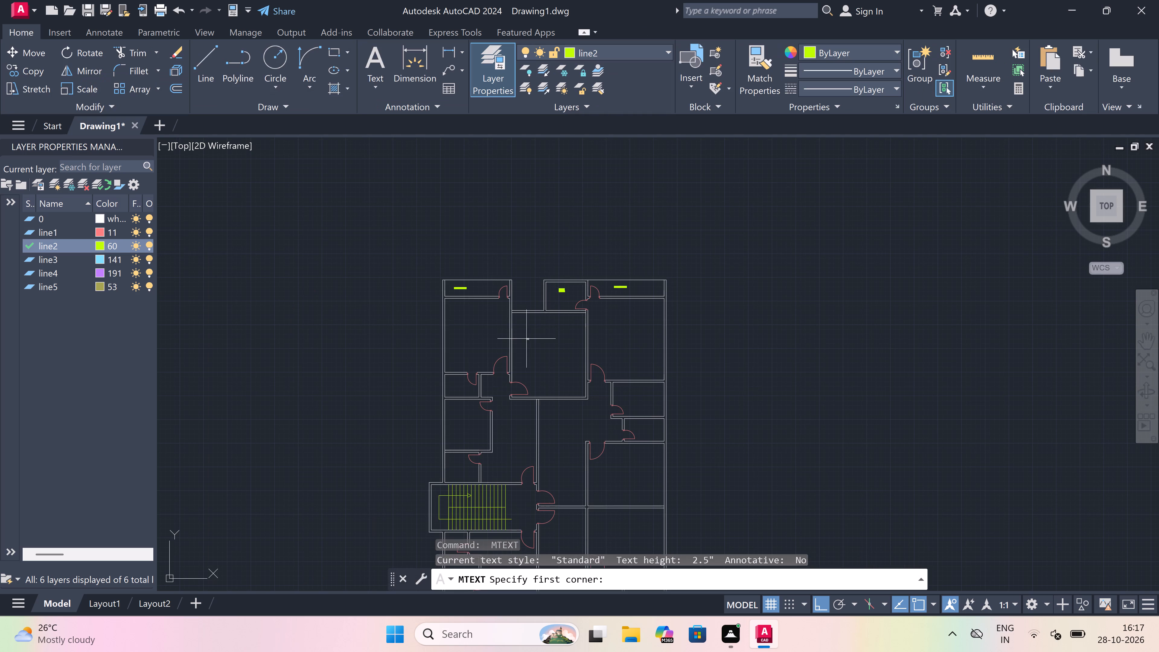
{"action": "scroll", "coordinate": [533, 392], "scroll_direction": "up", "scroll_amount": 2}
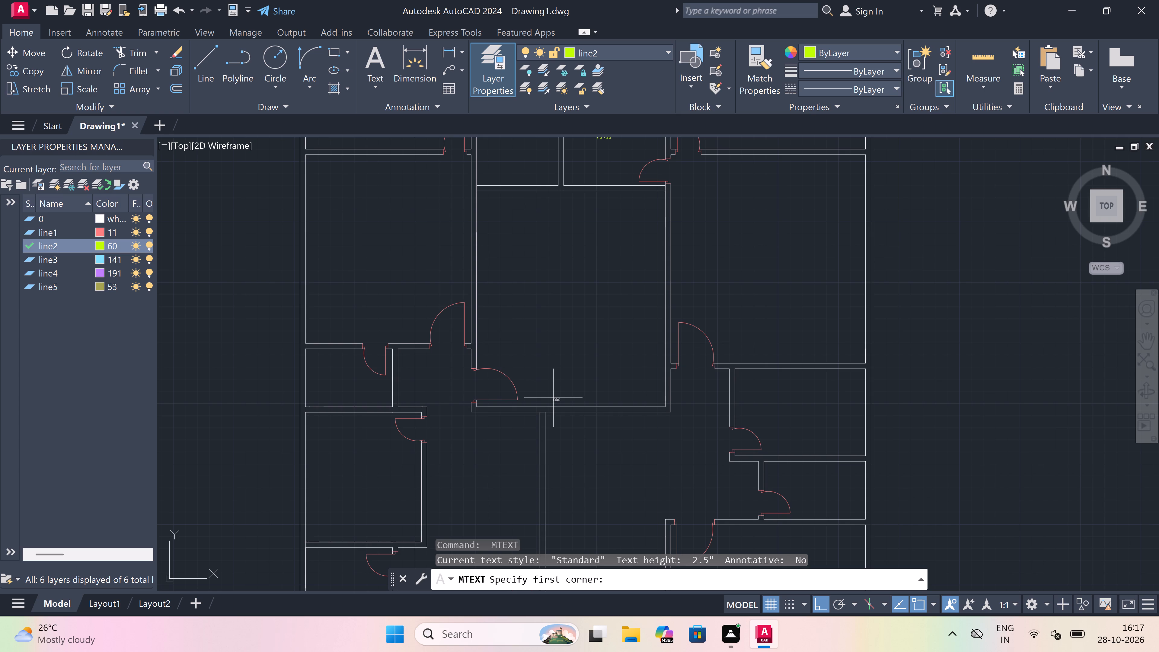
{"action": "scroll", "coordinate": [554, 391], "scroll_direction": "down", "scroll_amount": 2}
{"action": "scroll", "coordinate": [554, 391], "scroll_direction": "up", "scroll_amount": 4}
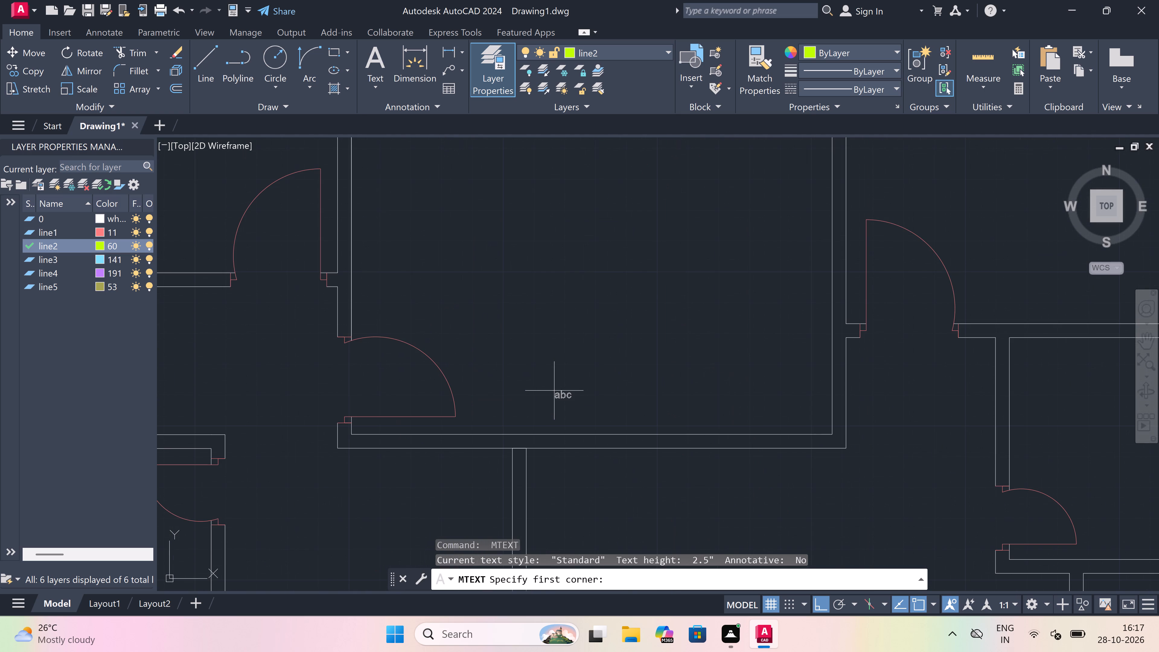
{"action": "left_click_drag", "start_coordinate": [522, 385], "coordinate": [533, 381]}
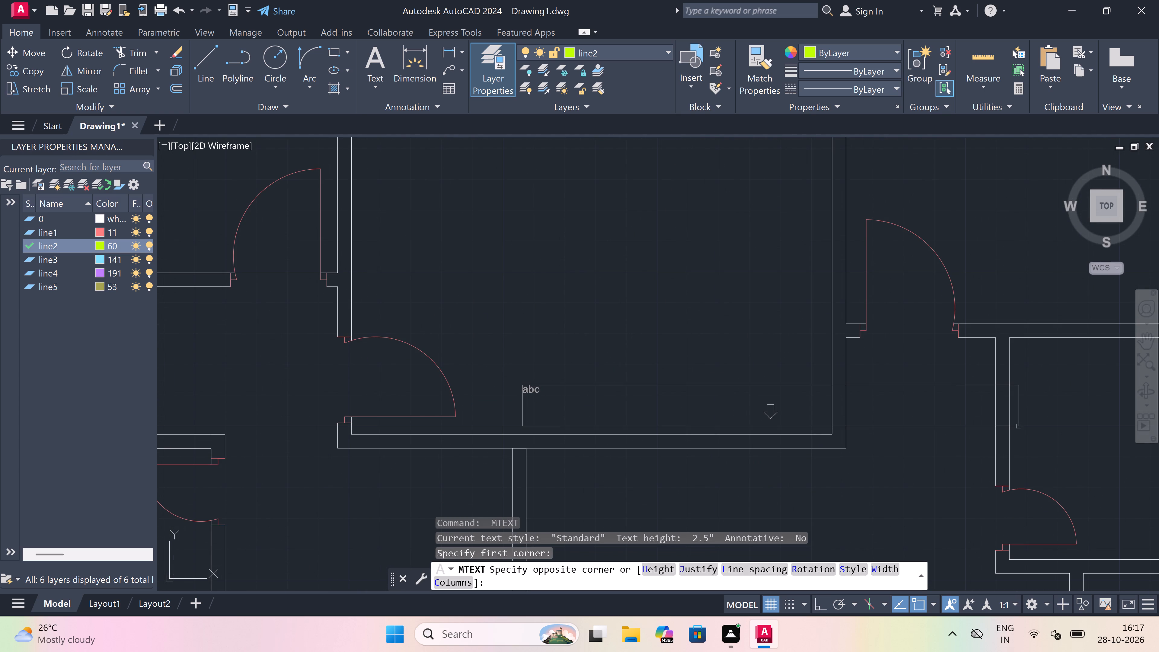
{"action": "left_click", "coordinate": [1019, 426]}
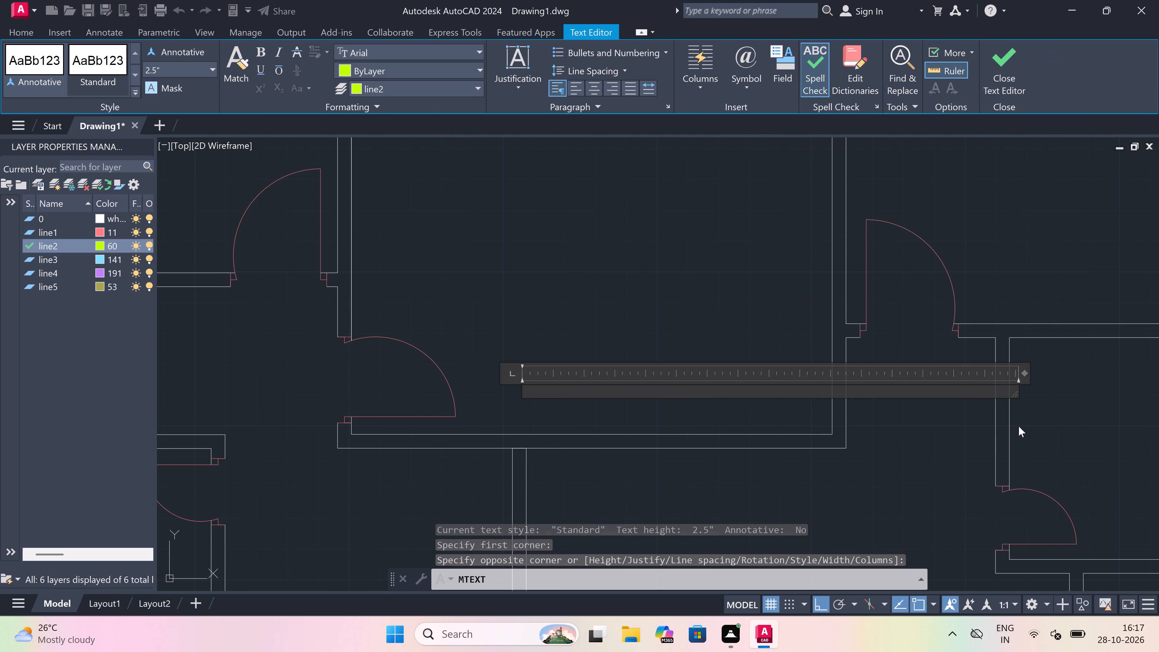
{"action": "type", "text": "BEDROOM"}
{"action": "key", "text": "Return"}
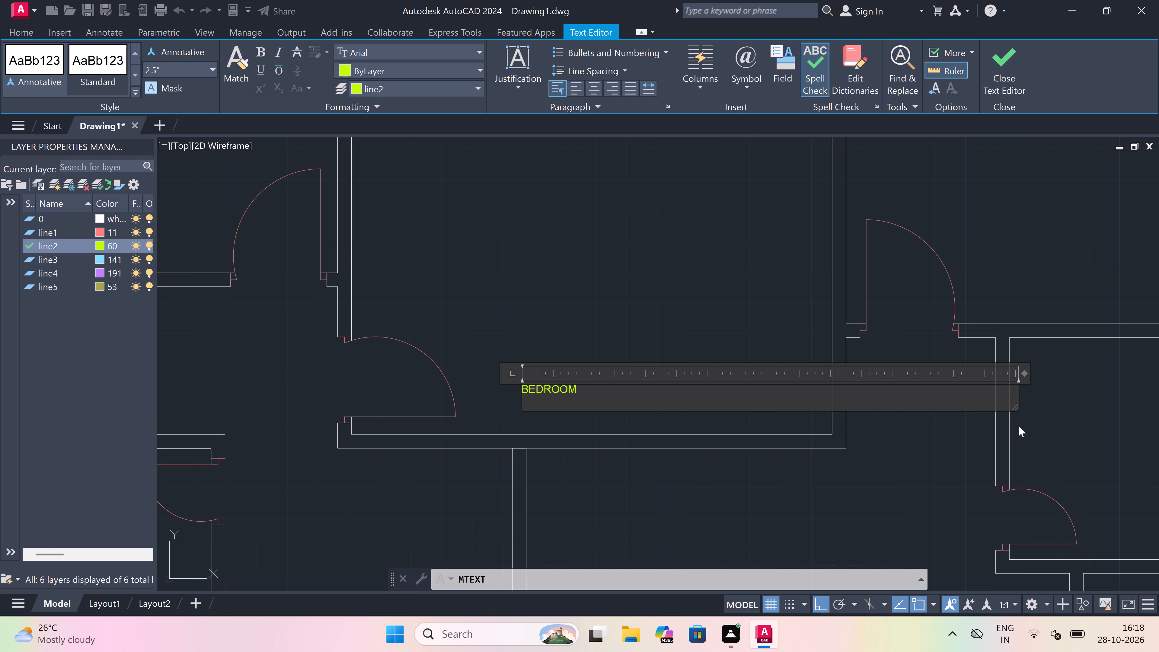
{"action": "type", "text": "11'"}
{"action": "key", "text": "5"}
{"action": "type", "text": "\"x13'0\""}
{"action": "left_click", "coordinate": [617, 323]}
{"action": "scroll", "coordinate": [617, 322], "scroll_direction": "down", "scroll_amount": 4}
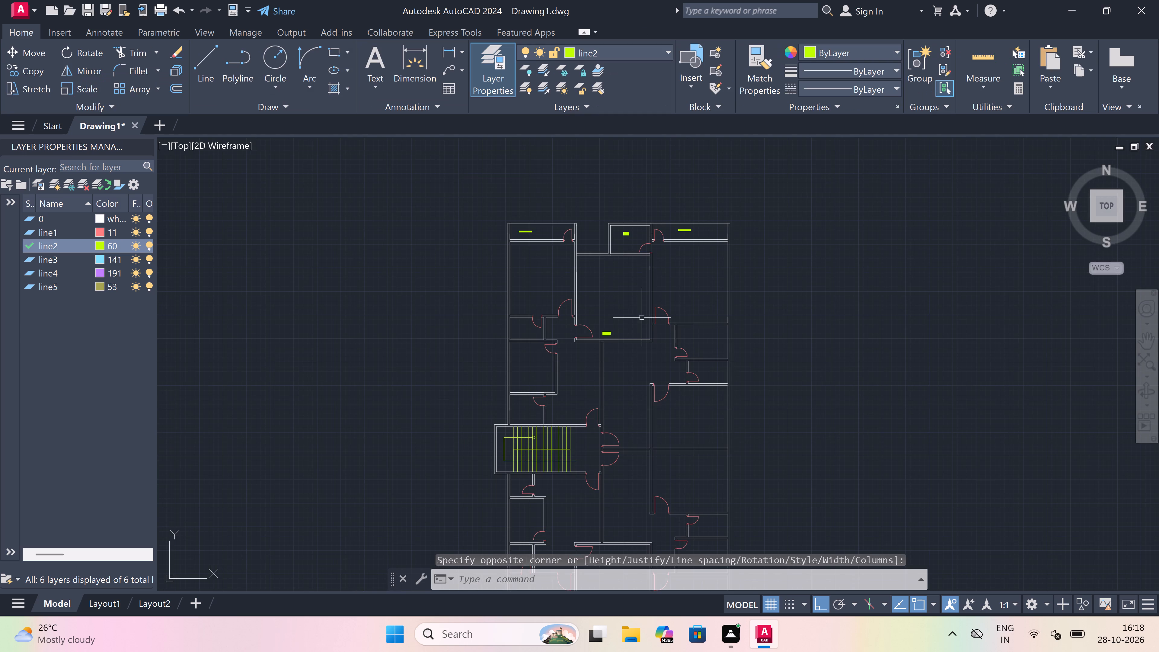
Add a two-line text label, KITCHEN over 9'0"x6'0", in the east-side room southeast of the labelled north central bedroom.
{"action": "key", "text": "space"}
{"action": "scroll", "coordinate": [719, 336], "scroll_direction": "up", "scroll_amount": 2}
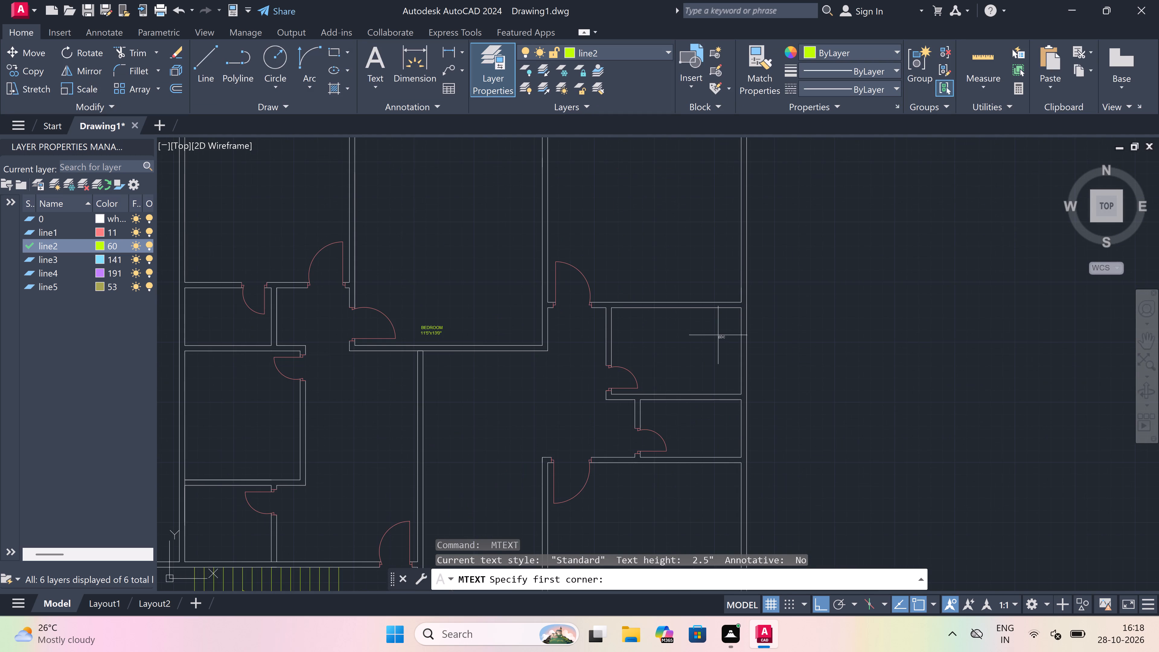
{"action": "scroll", "coordinate": [622, 336], "scroll_direction": "up", "scroll_amount": 2}
{"action": "scroll", "coordinate": [663, 356], "scroll_direction": "down", "scroll_amount": 1}
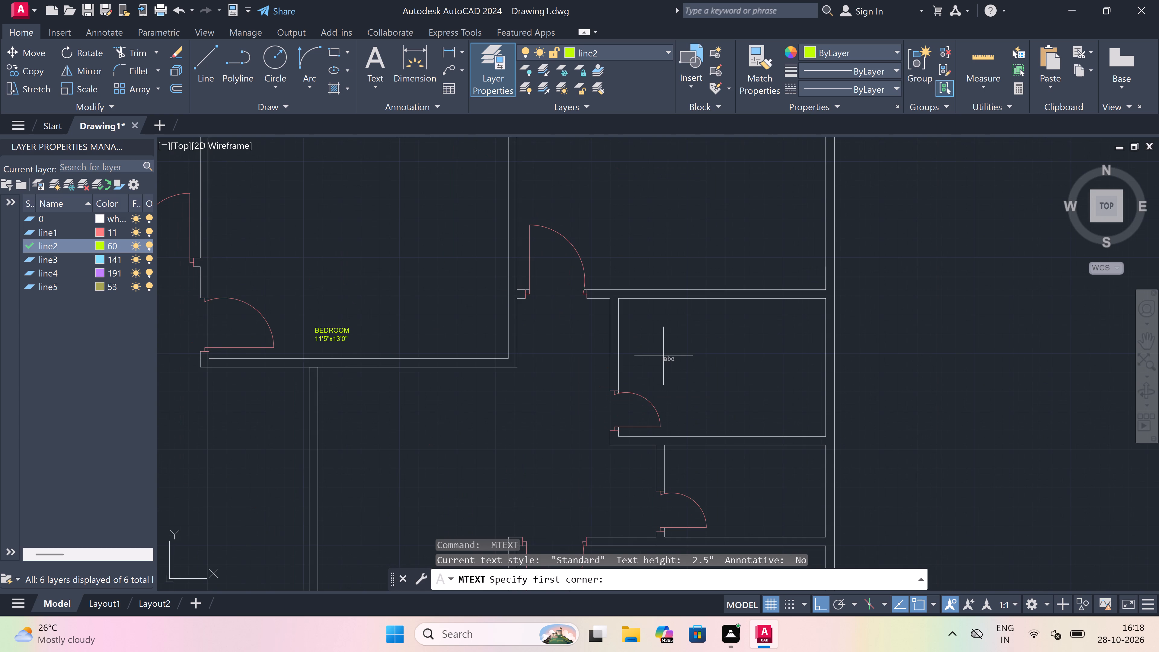
{"action": "left_click_drag", "start_coordinate": [665, 361], "coordinate": [683, 361]}
{"action": "left_click", "coordinate": [983, 368]}
{"action": "scroll", "coordinate": [869, 316], "scroll_direction": "up", "scroll_amount": 2}
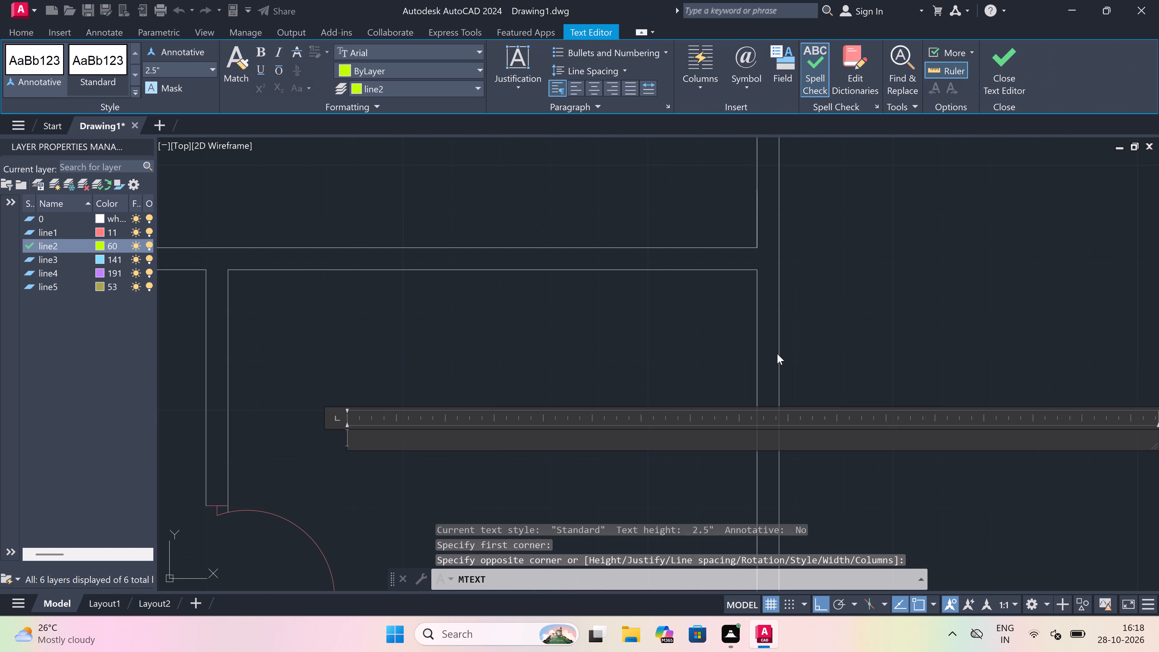
{"action": "scroll", "coordinate": [777, 354], "scroll_direction": "down", "scroll_amount": 1}
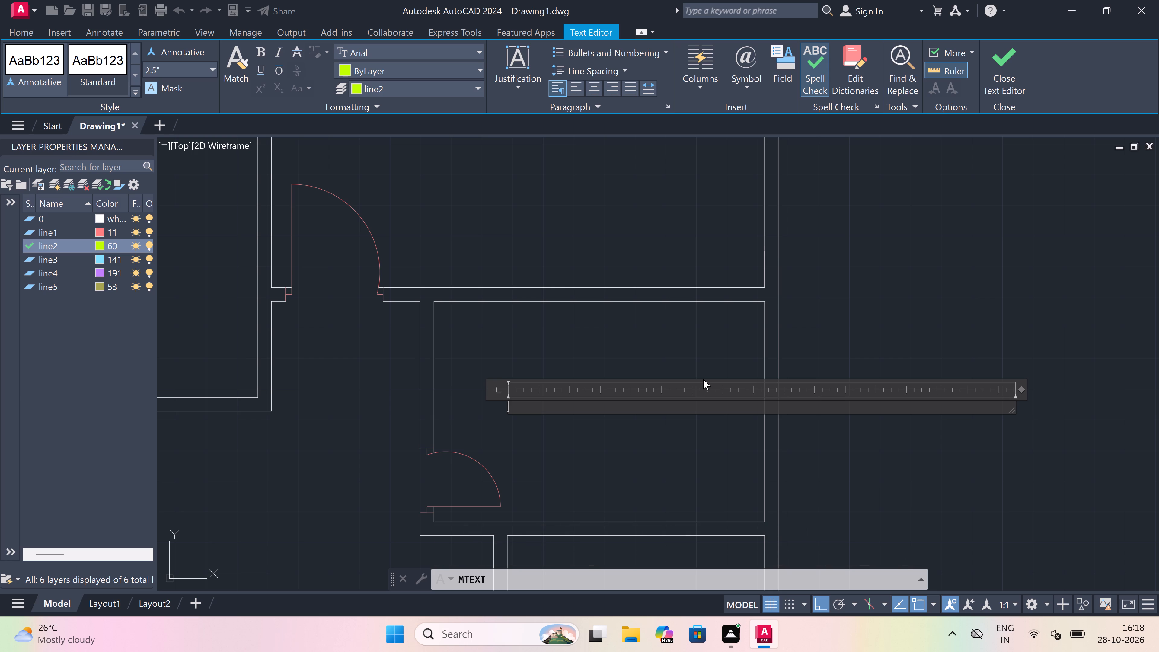
{"action": "type", "text": "KITCHEN"}
{"action": "key", "text": "Return"}
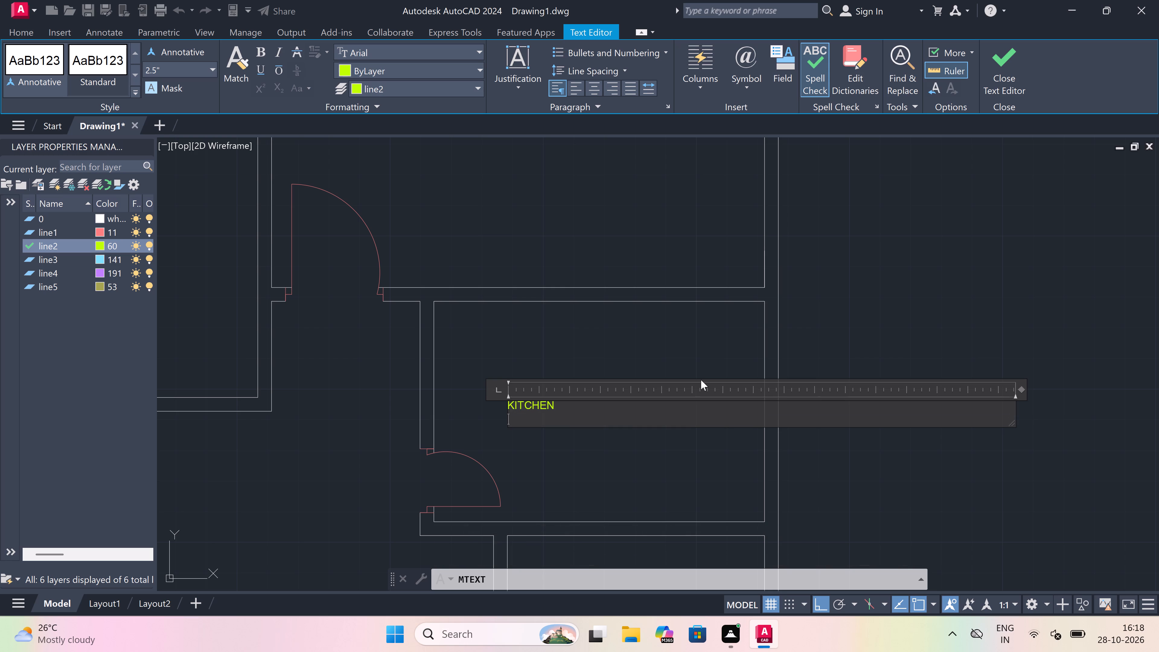
{"action": "type", "text": "9'0"}
{"action": "key", "text": "shift+quotedbl"}
{"action": "key", "text": "x"}
{"action": "type", "text": "6'0\""}
{"action": "left_click", "coordinate": [576, 447]}
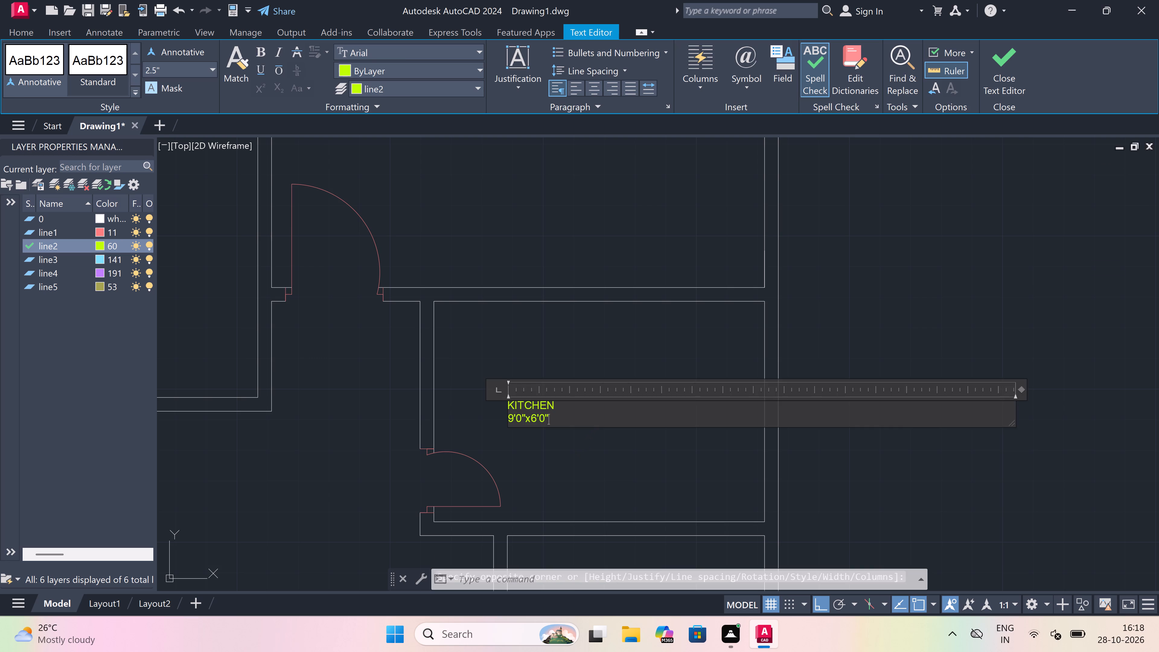
Add a two-line text label, TOILET over 7'0"x4'0", in the small room directly south of the kitchen.
{"action": "scroll", "coordinate": [574, 353], "scroll_direction": "down", "scroll_amount": 5}
{"action": "scroll", "coordinate": [610, 448], "scroll_direction": "up", "scroll_amount": 1}
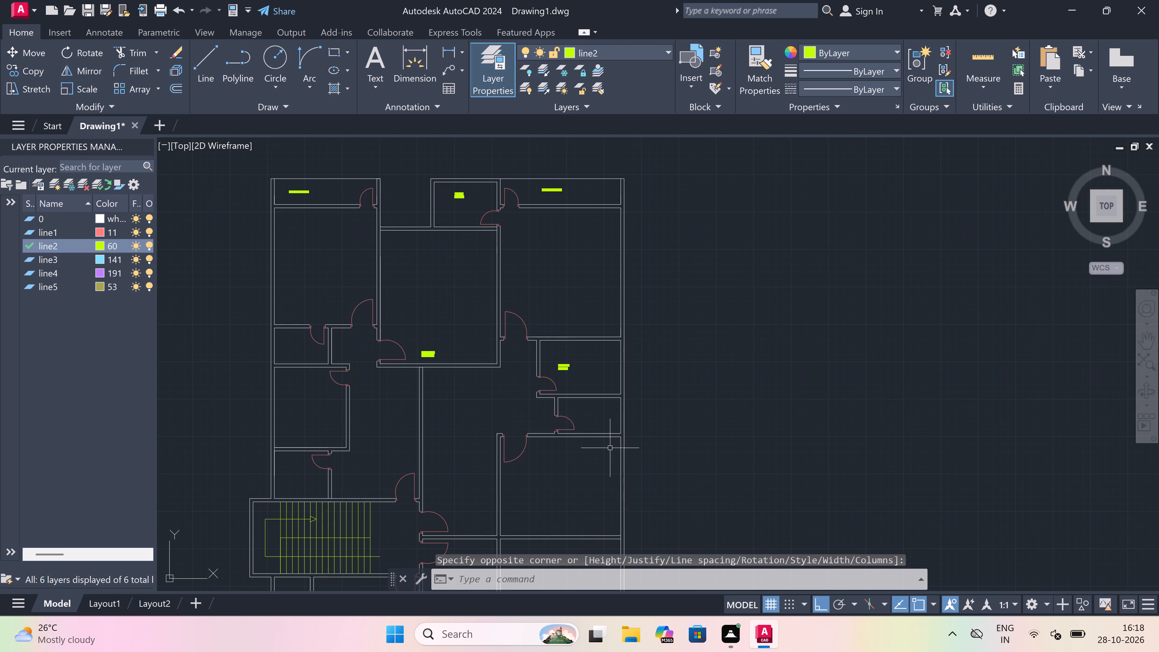
{"action": "scroll", "coordinate": [610, 448], "scroll_direction": "up", "scroll_amount": 2}
{"action": "key", "text": "space"}
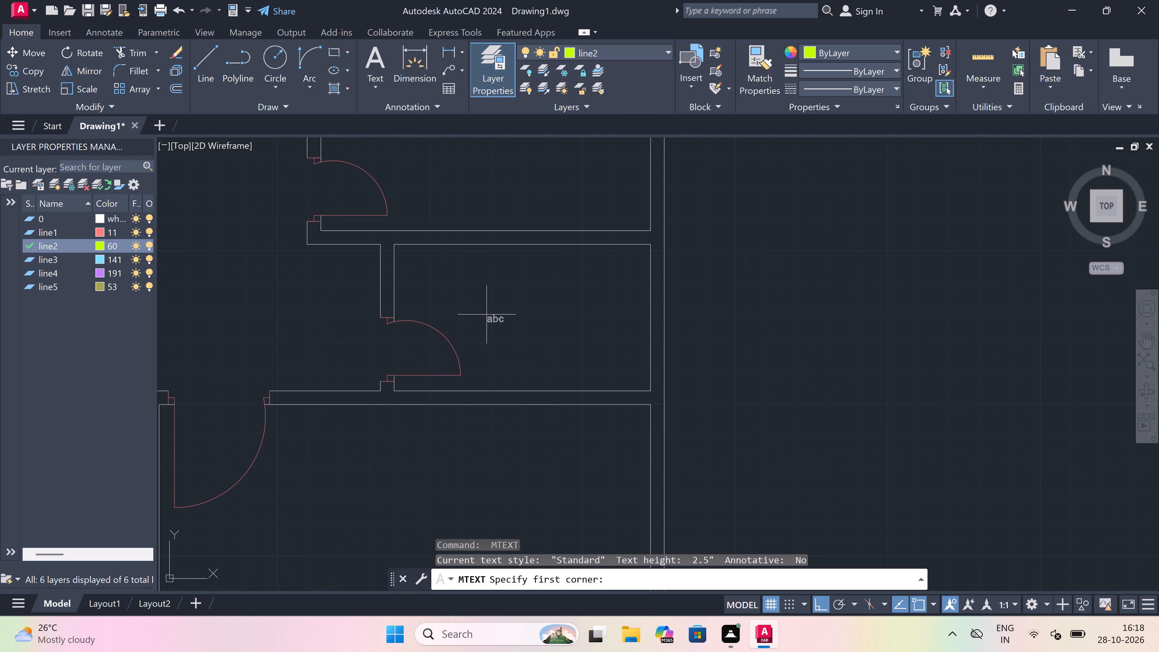
{"action": "left_click_drag", "start_coordinate": [485, 319], "coordinate": [513, 321]}
{"action": "left_click", "coordinate": [882, 355]}
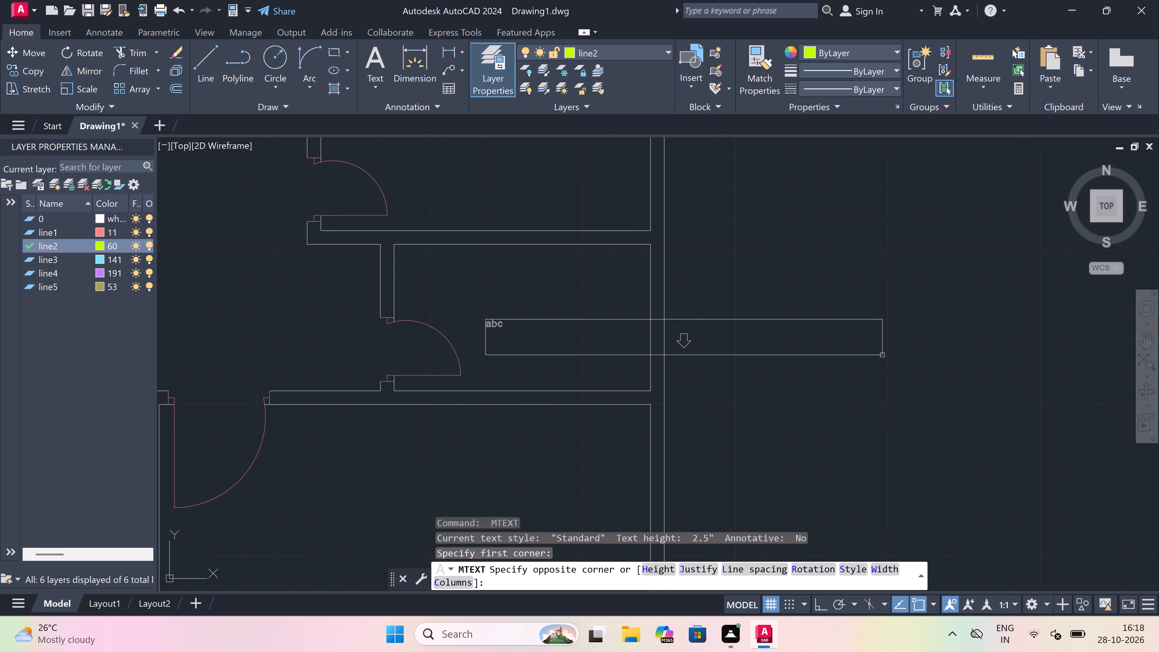
{"action": "scroll", "coordinate": [610, 300], "scroll_direction": "down", "scroll_amount": 2}
{"action": "scroll", "coordinate": [507, 288], "scroll_direction": "up", "scroll_amount": 3}
{"action": "scroll", "coordinate": [560, 309], "scroll_direction": "down", "scroll_amount": 2}
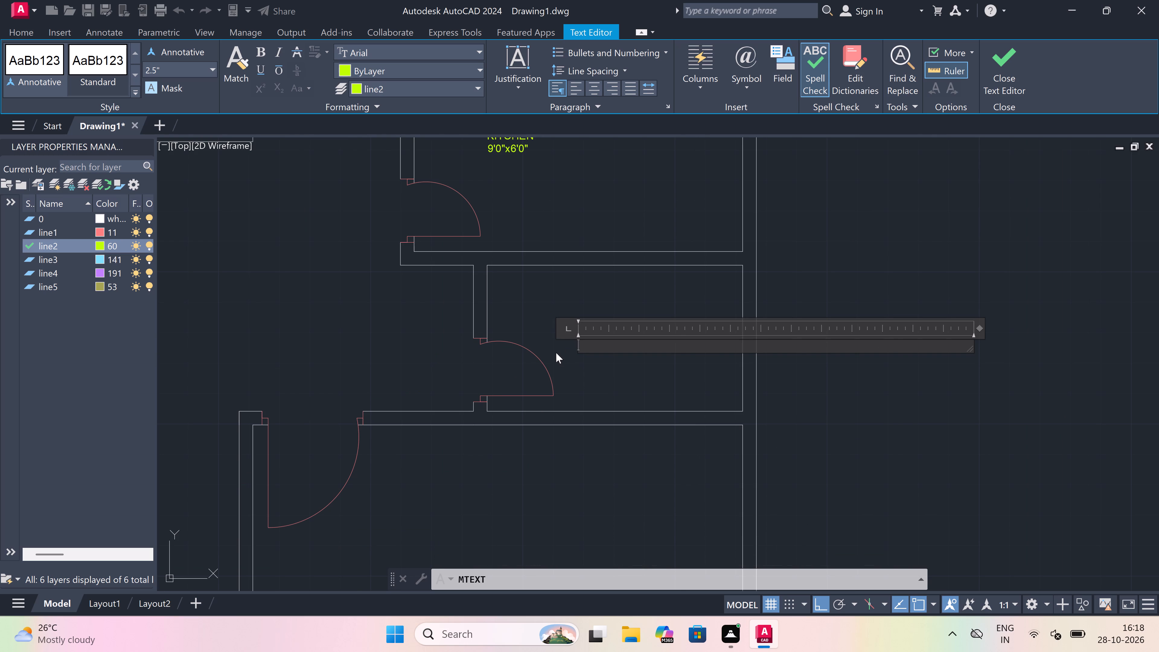
{"action": "scroll", "coordinate": [554, 355], "scroll_direction": "down", "scroll_amount": 1}
{"action": "scroll", "coordinate": [555, 355], "scroll_direction": "up", "scroll_amount": 2}
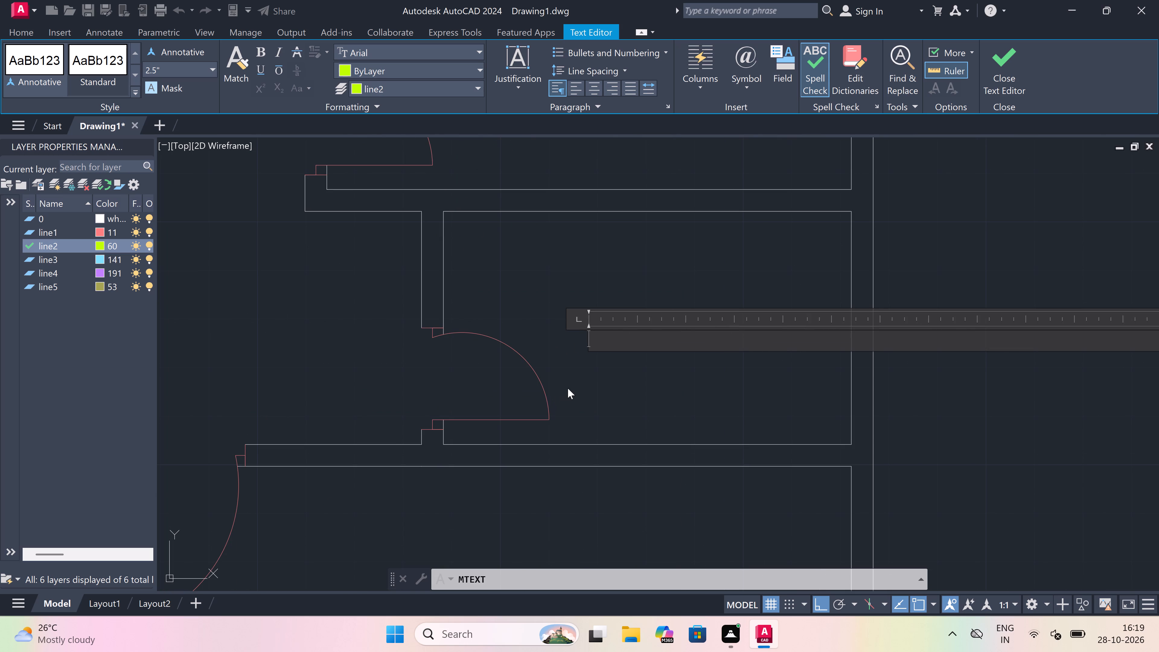
{"action": "type", "text": "TOILET"}
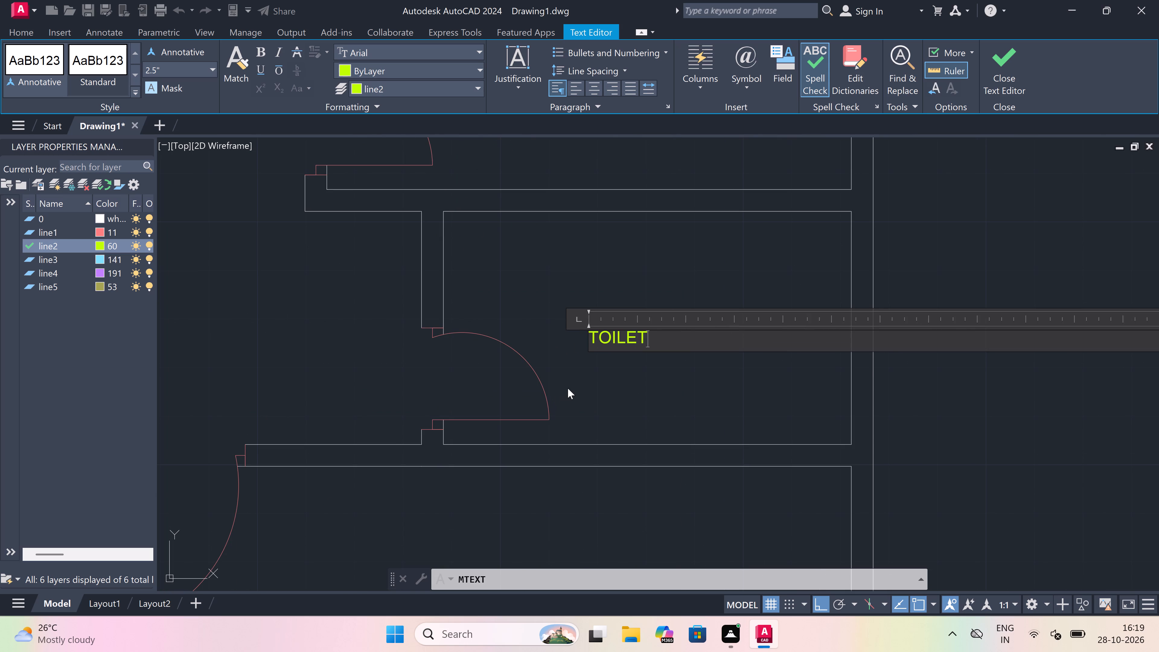
{"action": "key", "text": "Return"}
{"action": "type", "text": "7'0"}
{"action": "key", "text": "shift+quotedbl"}
{"action": "key", "text": "x"}
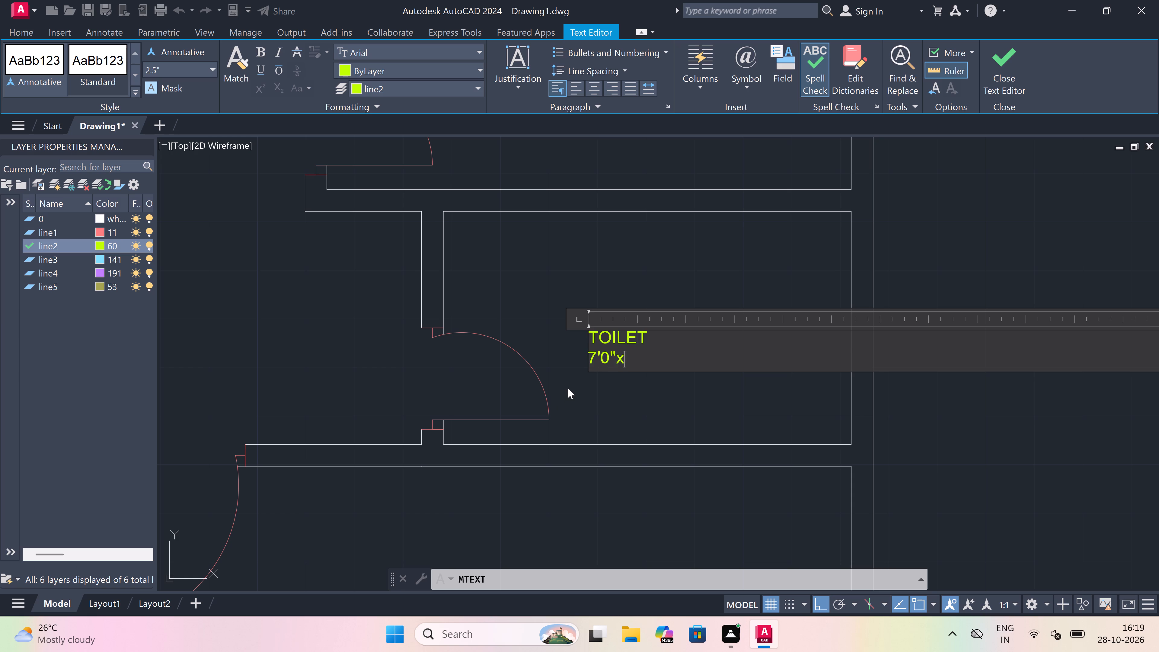
{"action": "type", "text": "4'0\""}
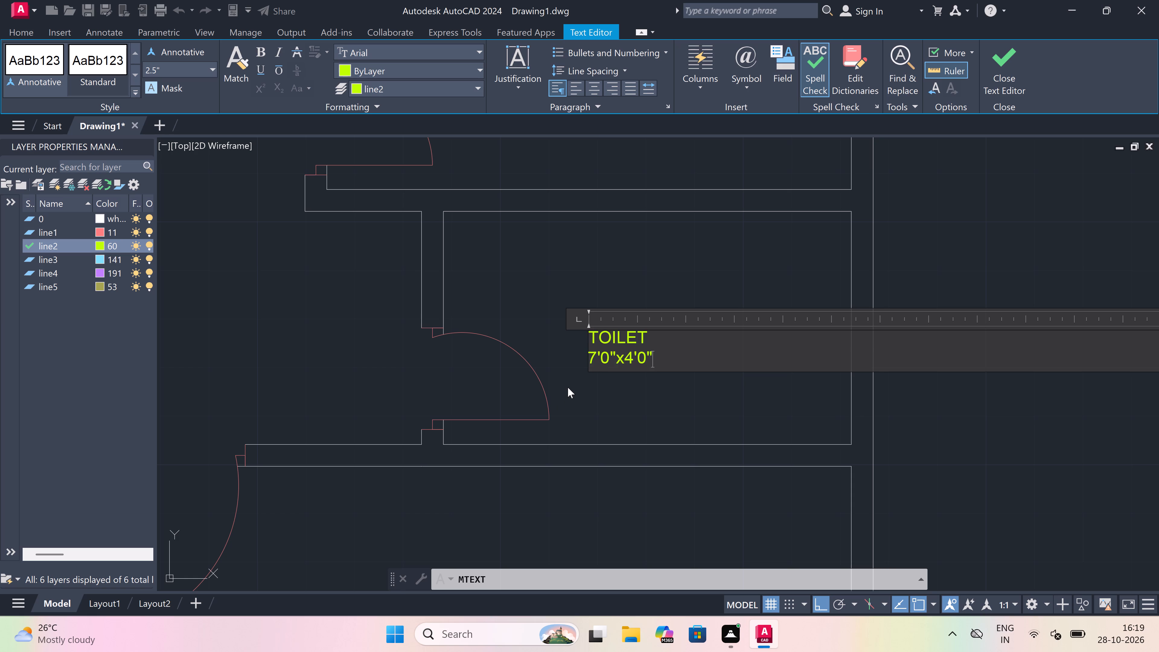
{"action": "left_click", "coordinate": [568, 387]}
Add a two-line text label, BEDROOM over 10'5"x11'0", near the north wall of the east room below the 7'0"x4'0" toilet.
{"action": "scroll", "coordinate": [572, 330], "scroll_direction": "down", "scroll_amount": 3}
{"action": "key", "text": "space"}
{"action": "scroll", "coordinate": [563, 379], "scroll_direction": "up", "scroll_amount": 2}
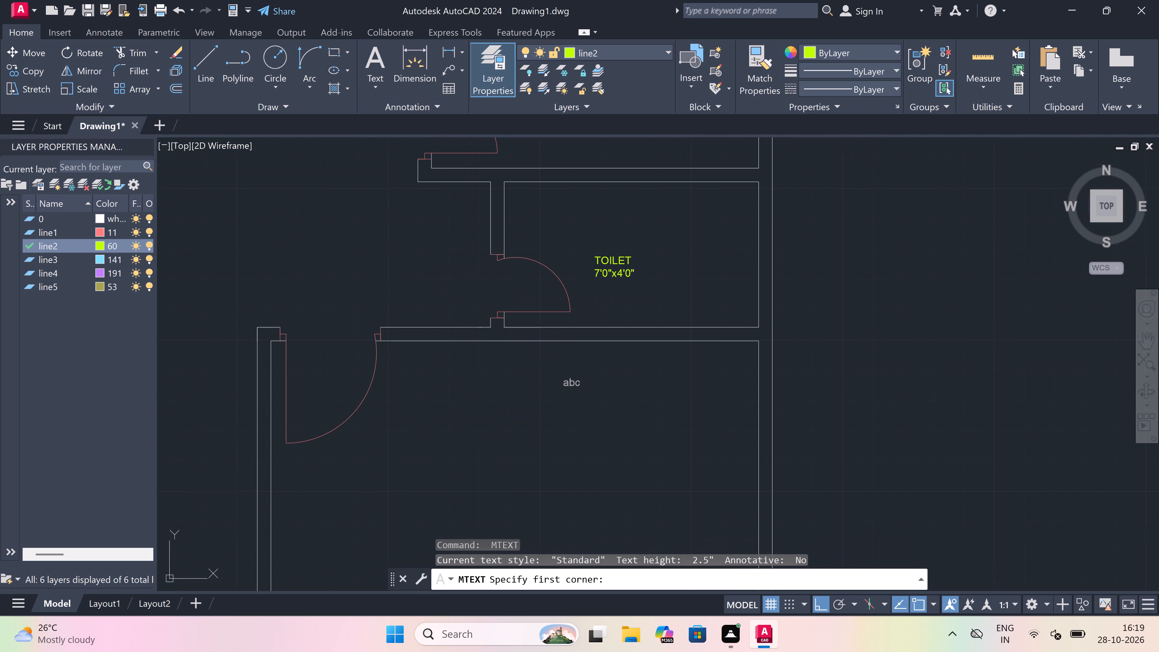
{"action": "left_click_drag", "start_coordinate": [442, 376], "coordinate": [475, 375]}
{"action": "left_click", "coordinate": [907, 441]}
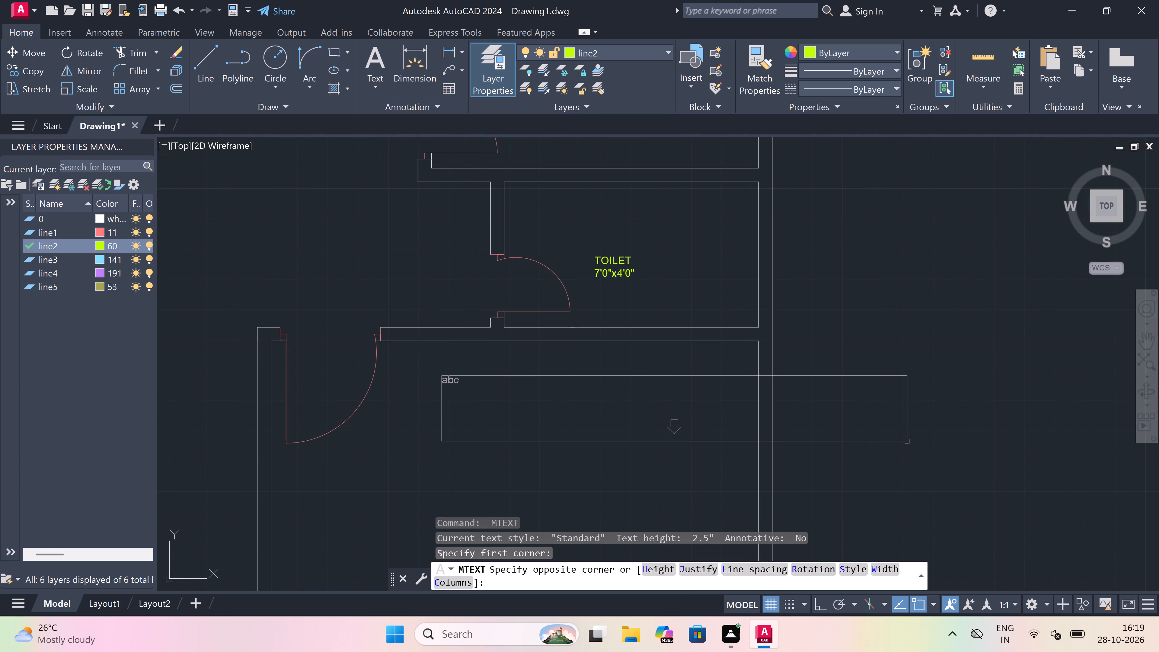
{"action": "scroll", "coordinate": [468, 323], "scroll_direction": "up", "scroll_amount": 2}
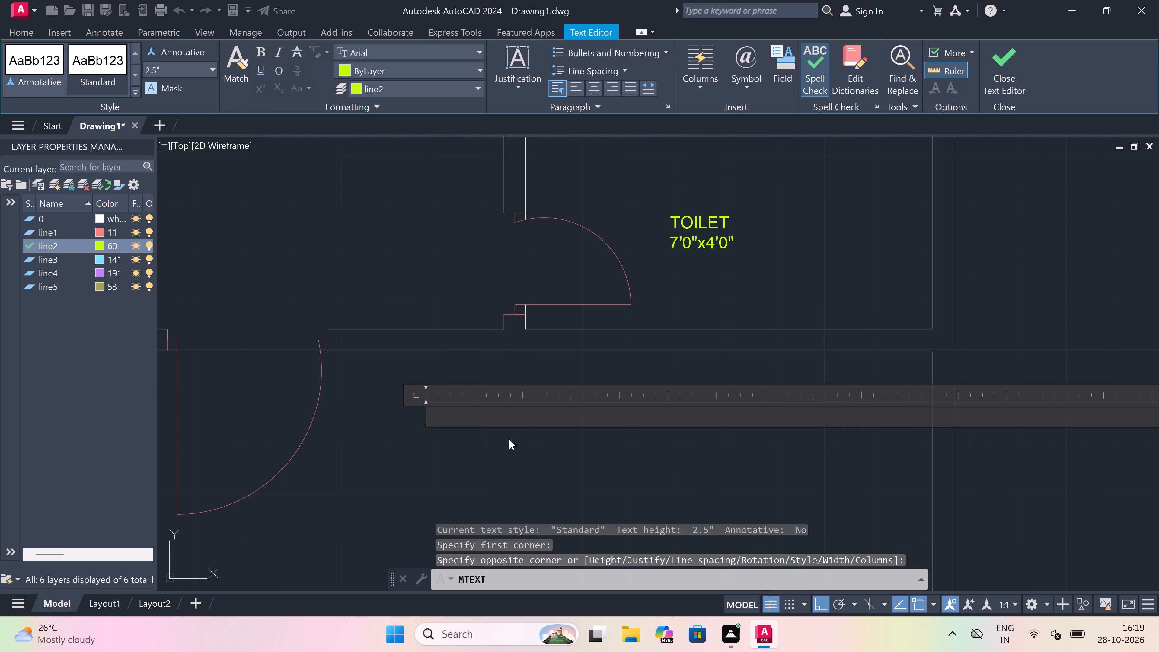
{"action": "type", "text": "BEDROOM"}
{"action": "key", "text": "Return"}
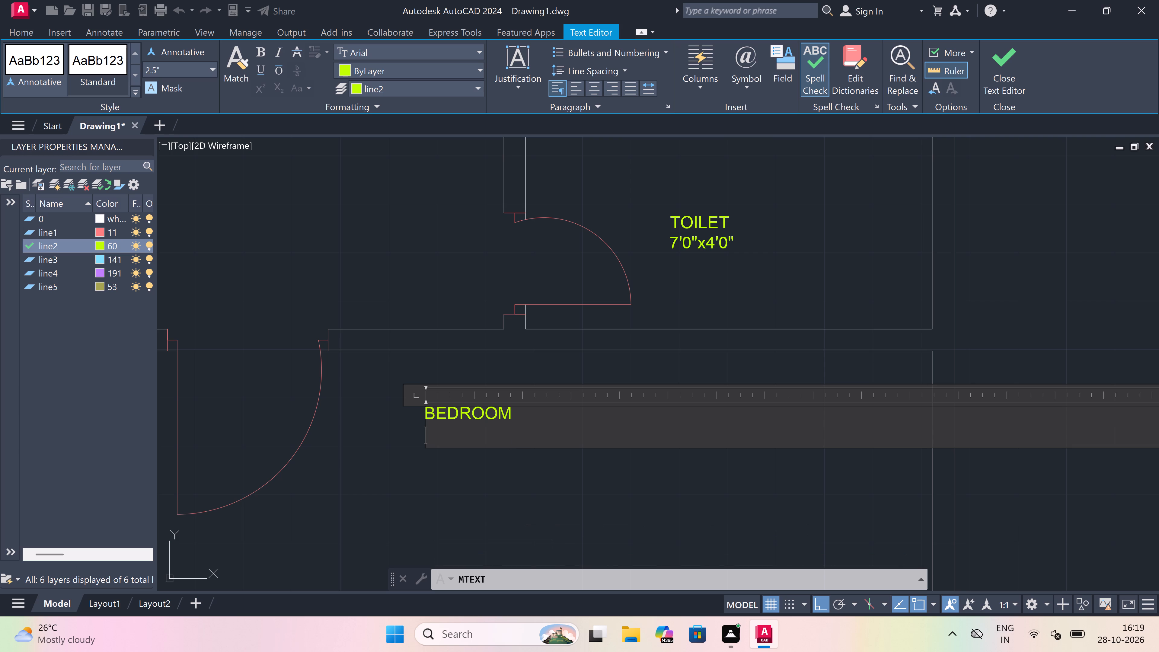
{"action": "type", "text": "10'"}
{"action": "key", "text": "5"}
{"action": "type", "text": "\"x"}
{"action": "type", "text": "11'0\""}
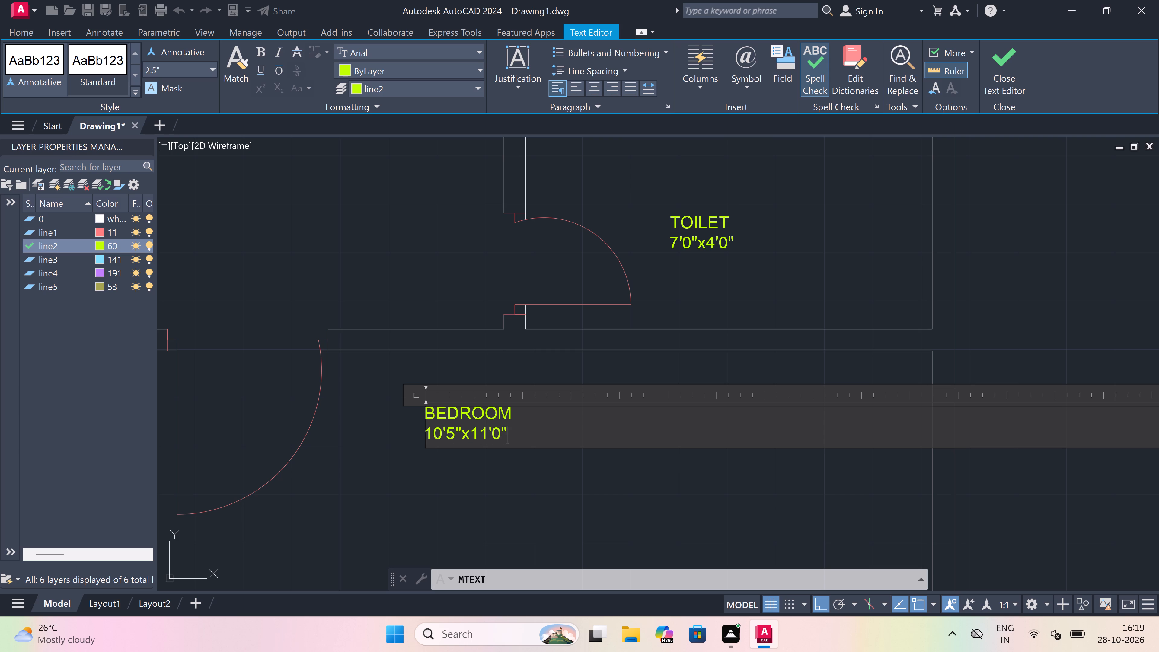
{"action": "left_click_drag", "start_coordinate": [493, 505], "coordinate": [498, 500]}
Add a two-line text label, BEDROOM over 10'5"x11'0", near the south wall of the east room directly south of the last labelled bedroom.
{"action": "scroll", "coordinate": [562, 397], "scroll_direction": "down", "scroll_amount": 4}
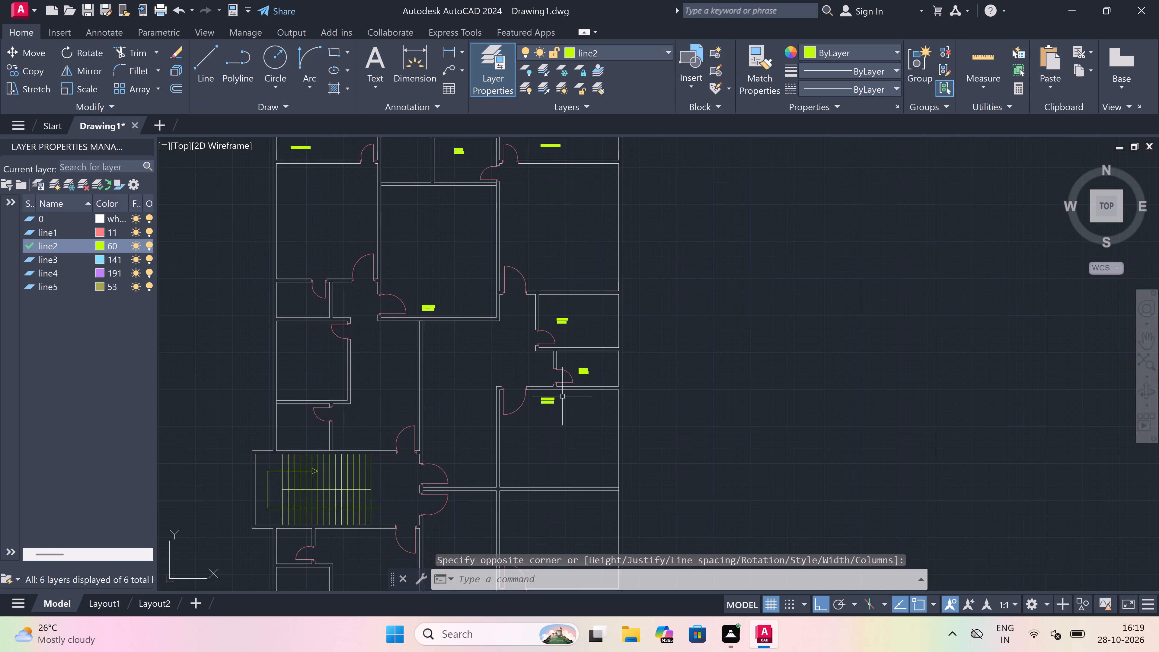
{"action": "scroll", "coordinate": [562, 396], "scroll_direction": "down", "scroll_amount": 1}
{"action": "key", "text": "space"}
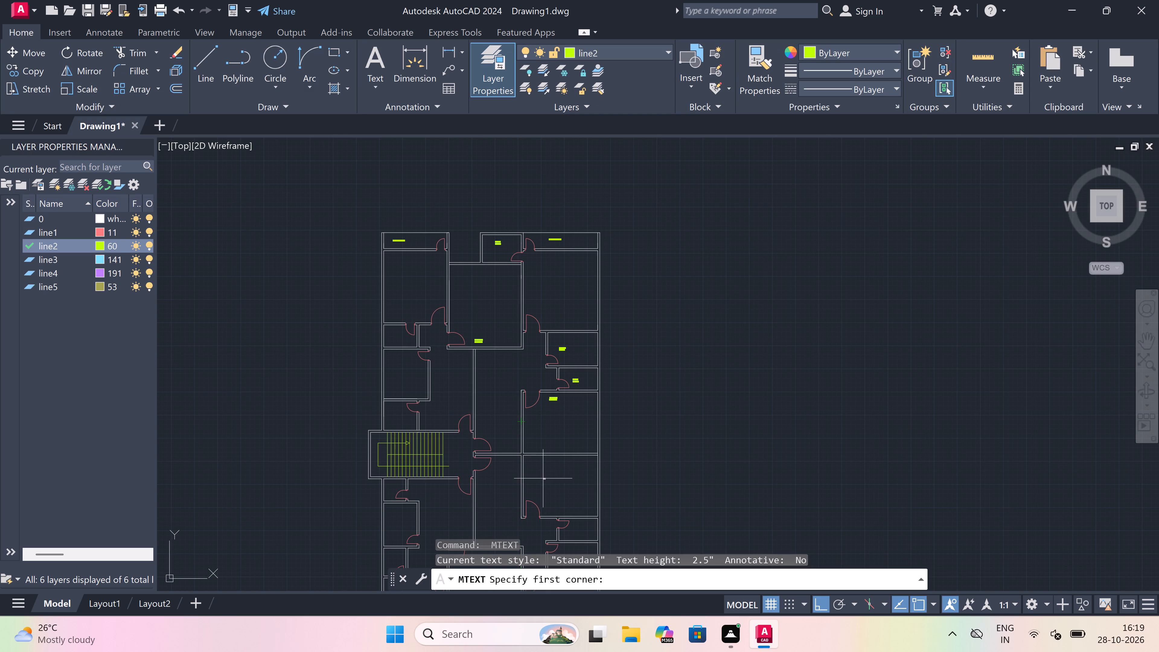
{"action": "scroll", "coordinate": [555, 492], "scroll_direction": "down", "scroll_amount": 1}
{"action": "scroll", "coordinate": [559, 510], "scroll_direction": "up", "scroll_amount": 5}
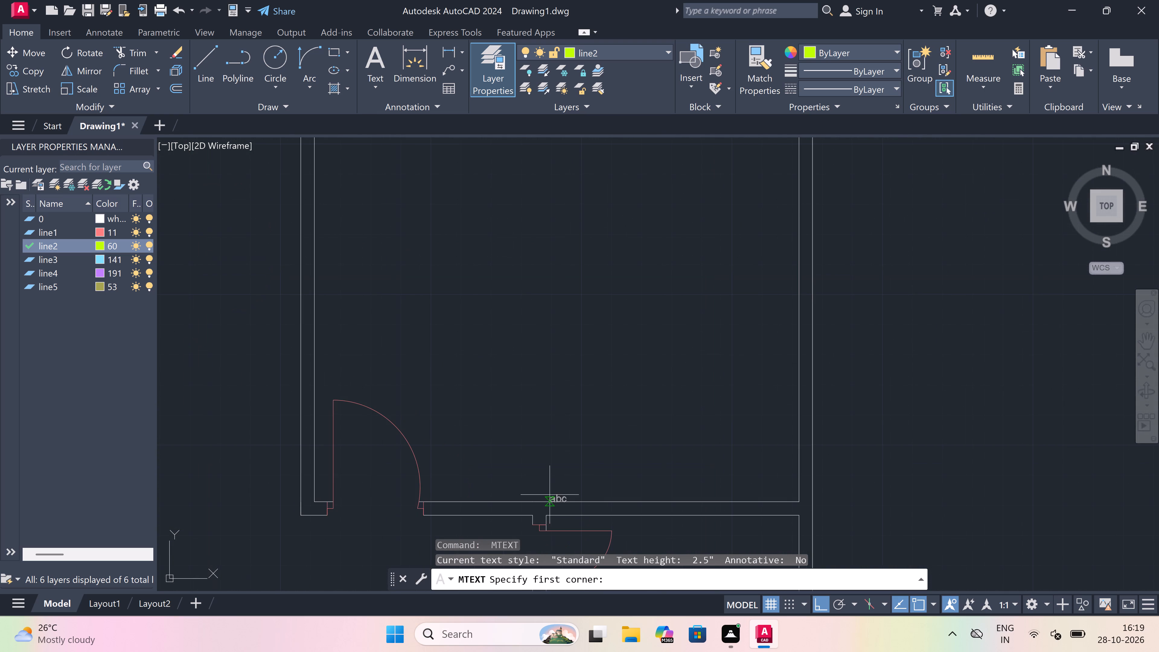
{"action": "left_click_drag", "start_coordinate": [472, 461], "coordinate": [511, 472]}
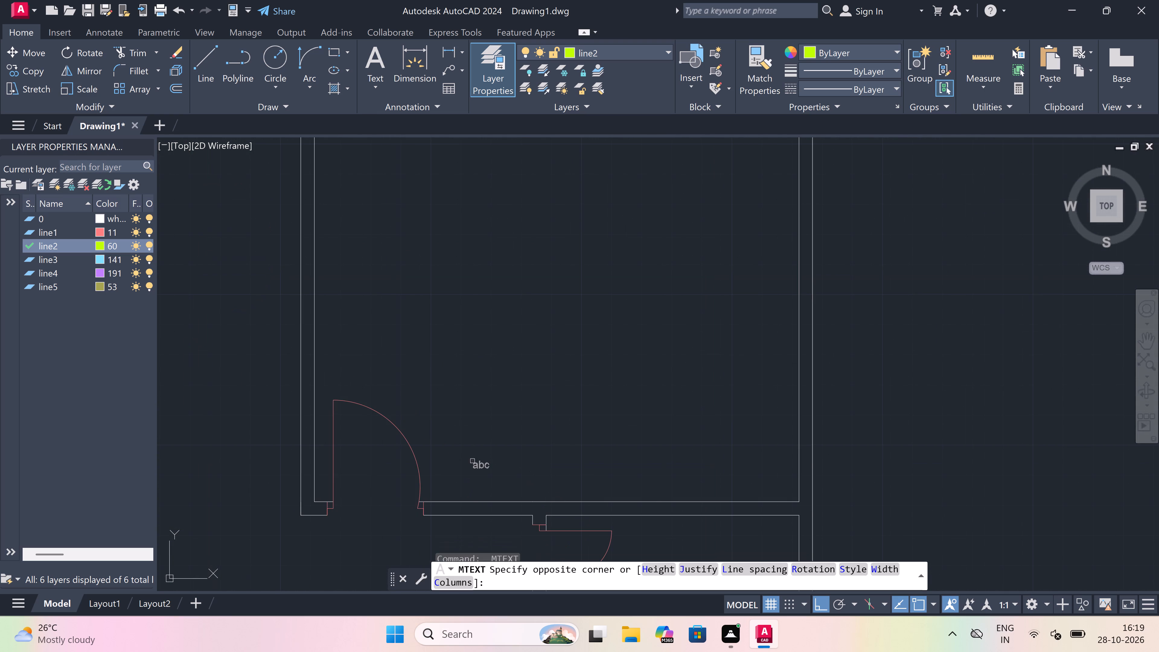
{"action": "left_click", "coordinate": [996, 484]}
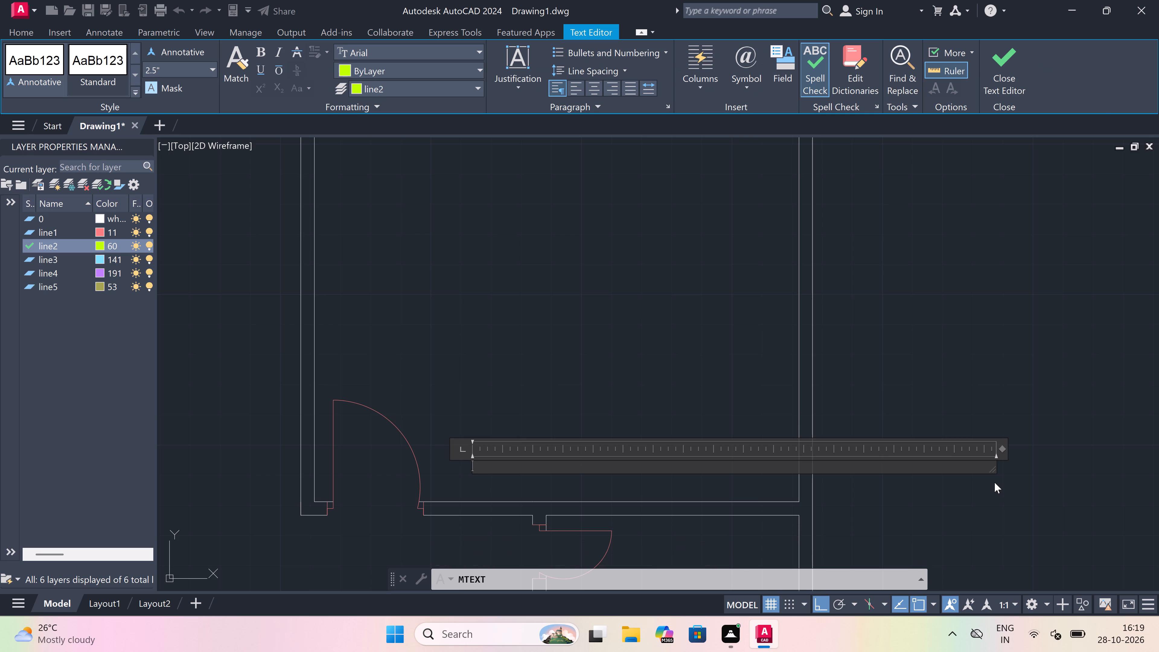
{"action": "scroll", "coordinate": [640, 337], "scroll_direction": "down", "scroll_amount": 4}
{"action": "scroll", "coordinate": [639, 337], "scroll_direction": "up", "scroll_amount": 1}
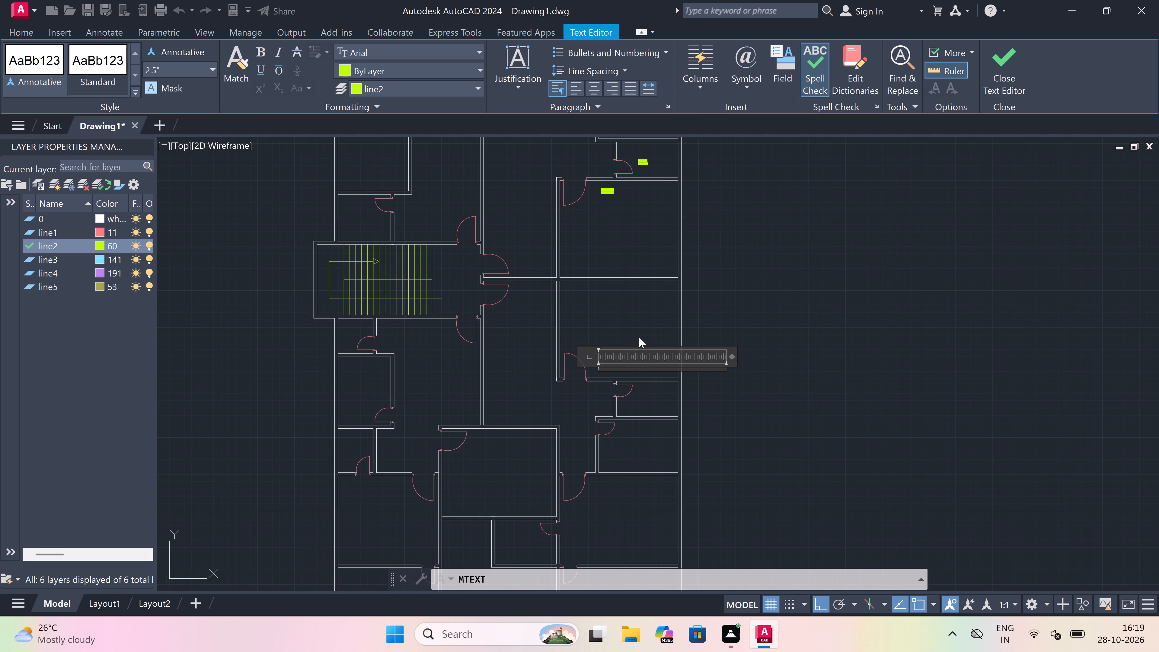
{"action": "scroll", "coordinate": [639, 337], "scroll_direction": "up", "scroll_amount": 1}
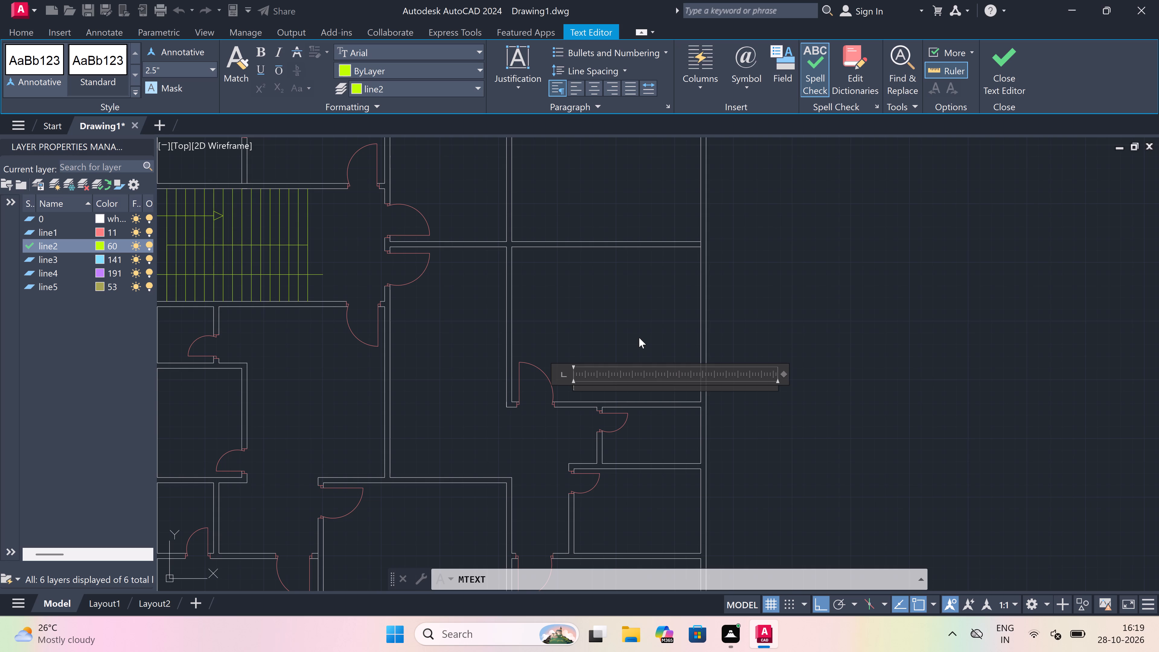
{"action": "scroll", "coordinate": [639, 337], "scroll_direction": "up", "scroll_amount": 1}
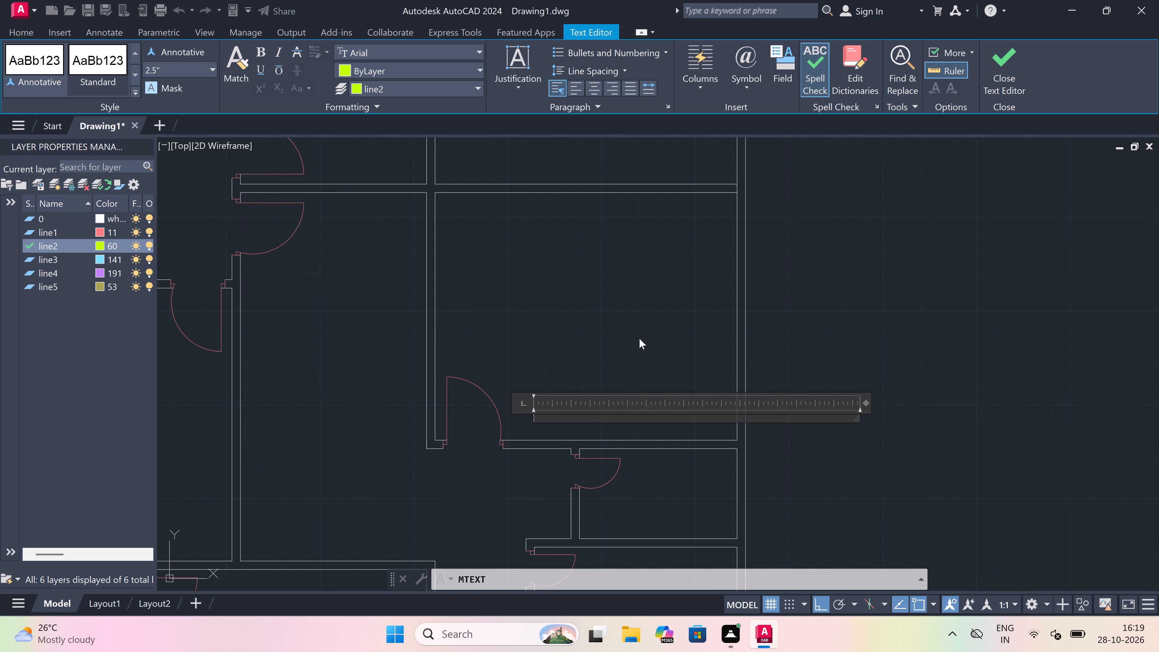
{"action": "type", "text": "BEDROOM"}
{"action": "key", "text": "Return"}
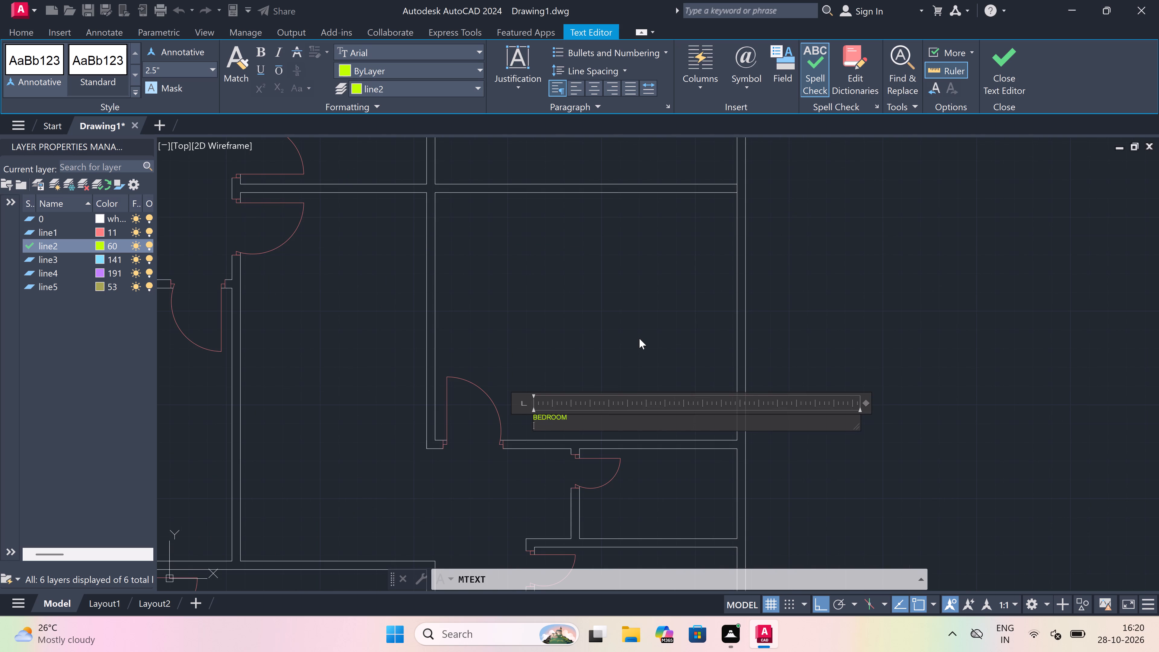
{"action": "scroll", "coordinate": [550, 379], "scroll_direction": "up", "scroll_amount": 2}
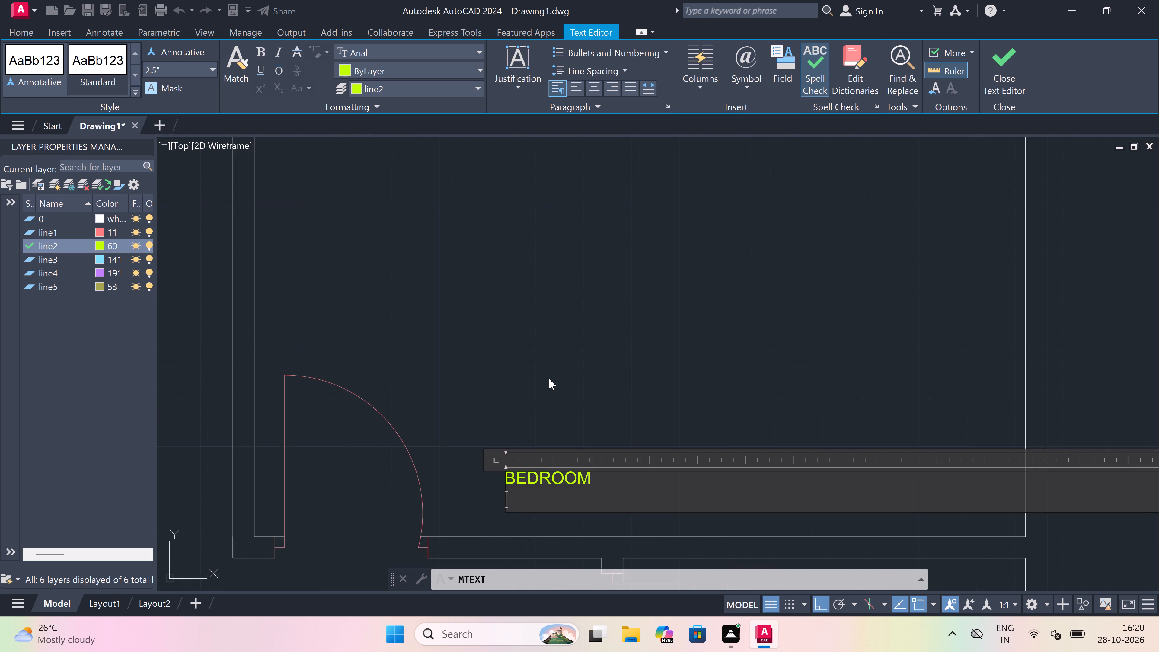
{"action": "scroll", "coordinate": [549, 379], "scroll_direction": "down", "scroll_amount": 2}
{"action": "scroll", "coordinate": [560, 452], "scroll_direction": "up", "scroll_amount": 2}
{"action": "key", "text": "1"}
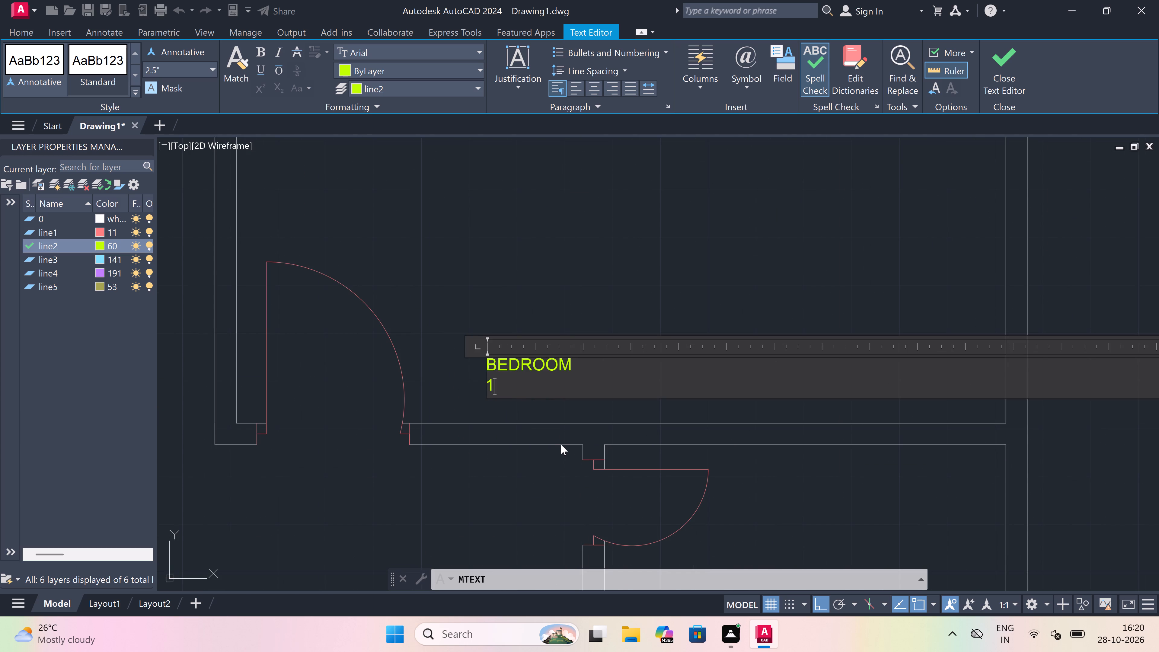
{"action": "type", "text": "0'"}
{"action": "key", "text": "5"}
{"action": "type", "text": "\"x"}
{"action": "type", "text": "11"}
{"action": "type", "text": "'0\""}
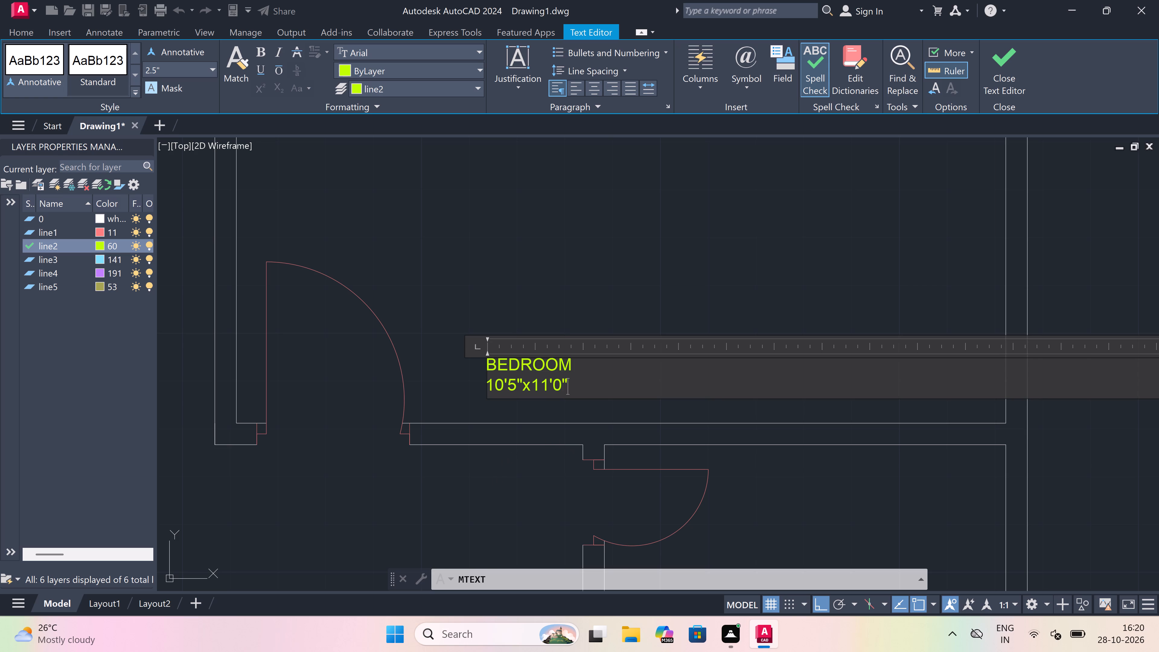
{"action": "left_click", "coordinate": [494, 477]}
Add a two-line text label, TOILET over 7'0"x4'0", in the small east-side room directly south of the newly labelled bedroom.
{"action": "scroll", "coordinate": [531, 338], "scroll_direction": "down", "scroll_amount": 3}
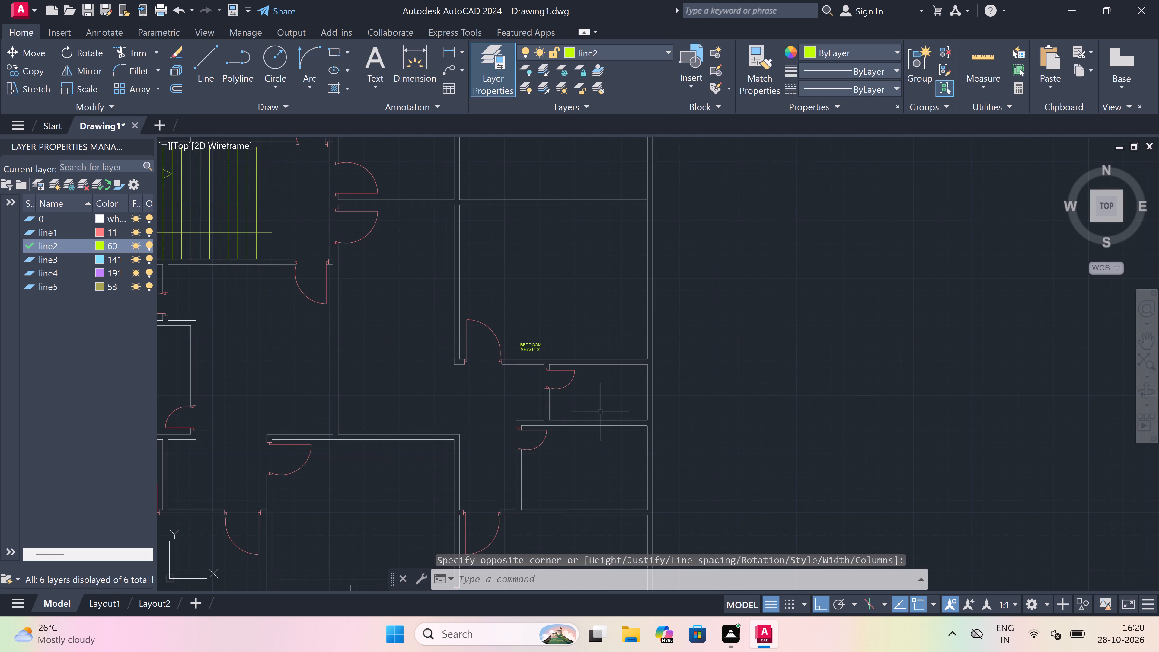
{"action": "scroll", "coordinate": [630, 391], "scroll_direction": "up", "scroll_amount": 3}
{"action": "key", "text": "space"}
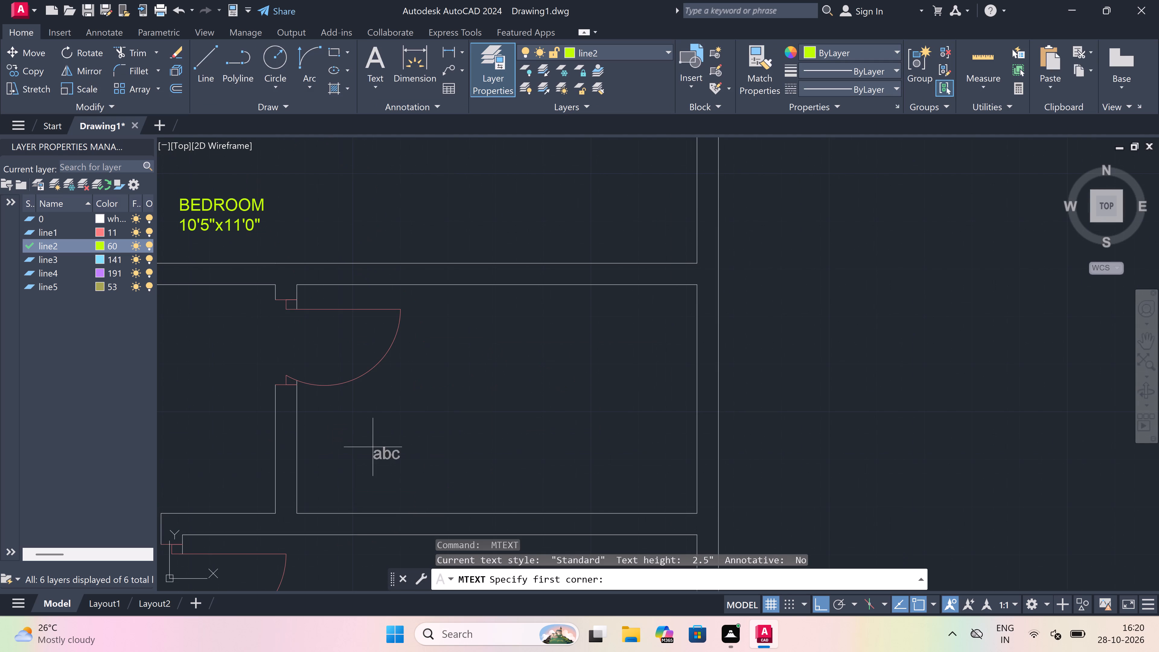
{"action": "left_click_drag", "start_coordinate": [371, 447], "coordinate": [388, 452]}
{"action": "left_click", "coordinate": [928, 503]}
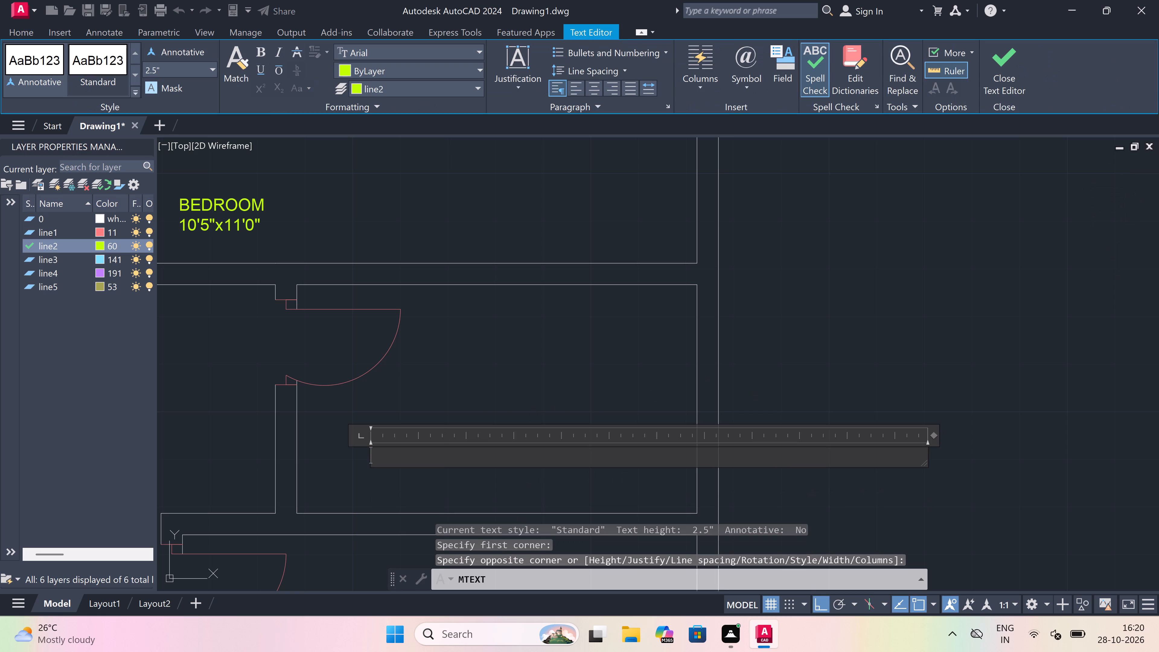
{"action": "type", "text": "TOILET"}
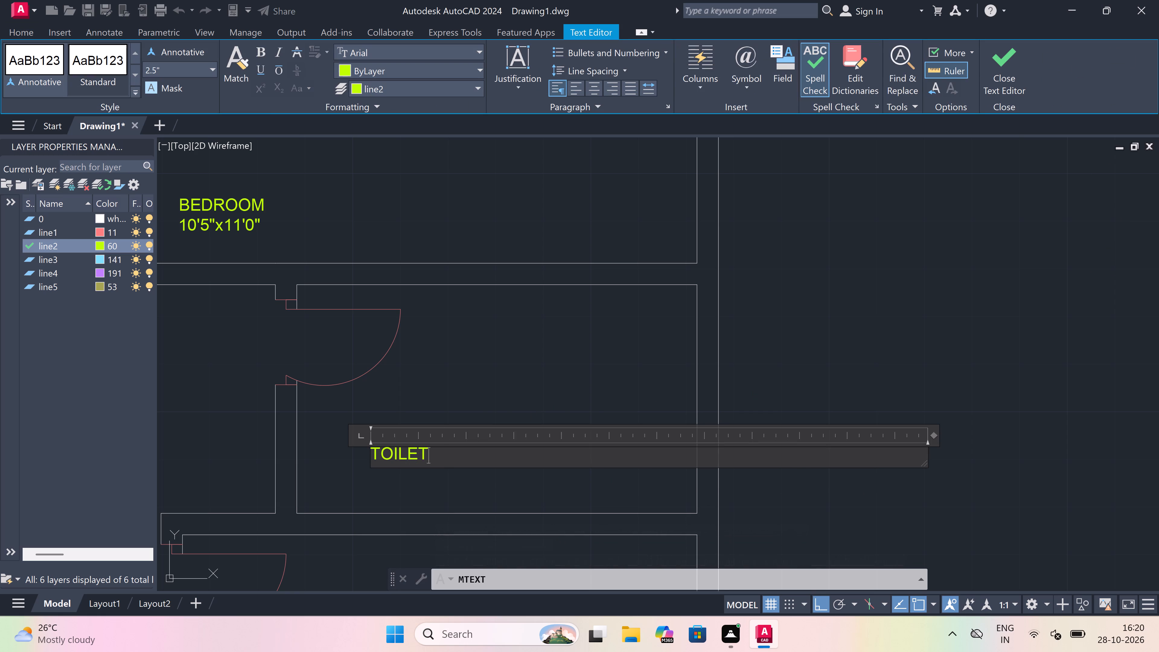
{"action": "key", "text": "Return"}
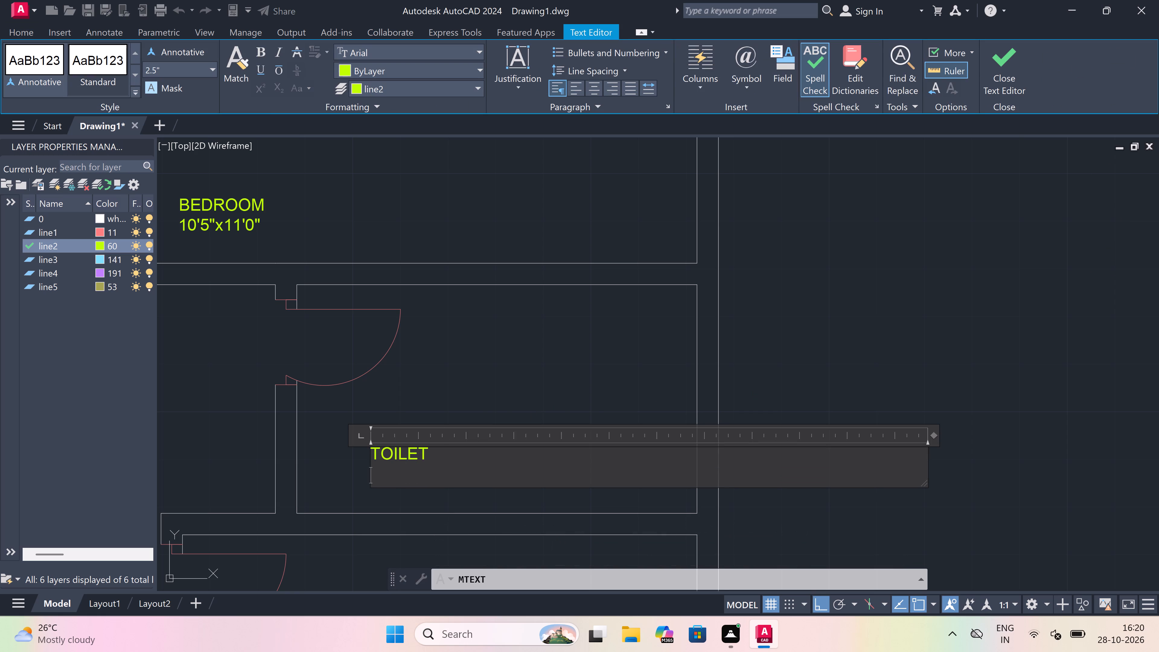
{"action": "type", "text": "7'0"}
{"action": "type", "text": "\"x"}
{"action": "type", "text": "4'0\""}
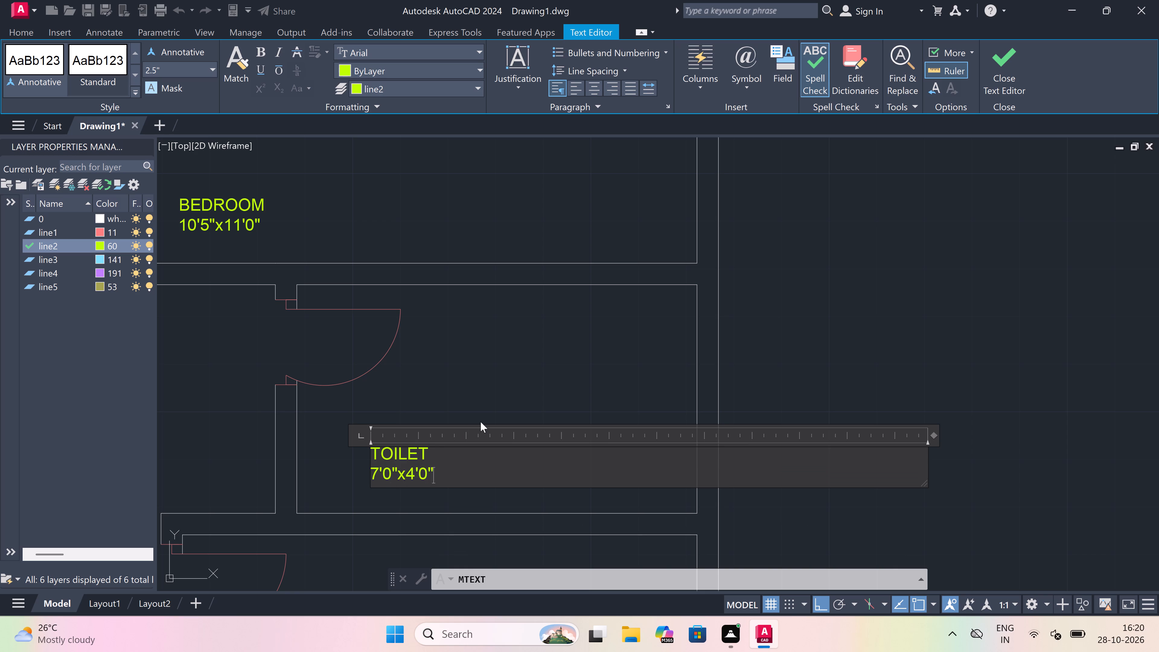
{"action": "left_click", "coordinate": [502, 405]}
Add a two-line text label, KITCHEN over 9'0"x6'0", in the east-side room directly south of the newly labelled toilet.
{"action": "scroll", "coordinate": [502, 405], "scroll_direction": "down", "scroll_amount": 6}
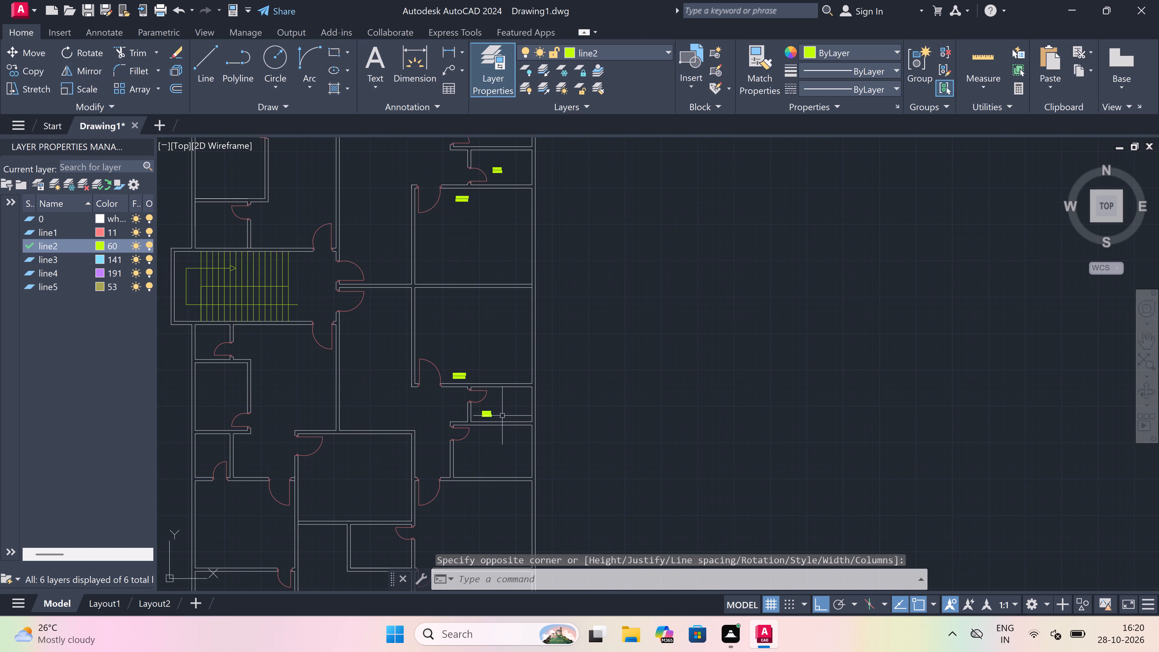
{"action": "scroll", "coordinate": [486, 452], "scroll_direction": "up", "scroll_amount": 2}
{"action": "key", "text": "space"}
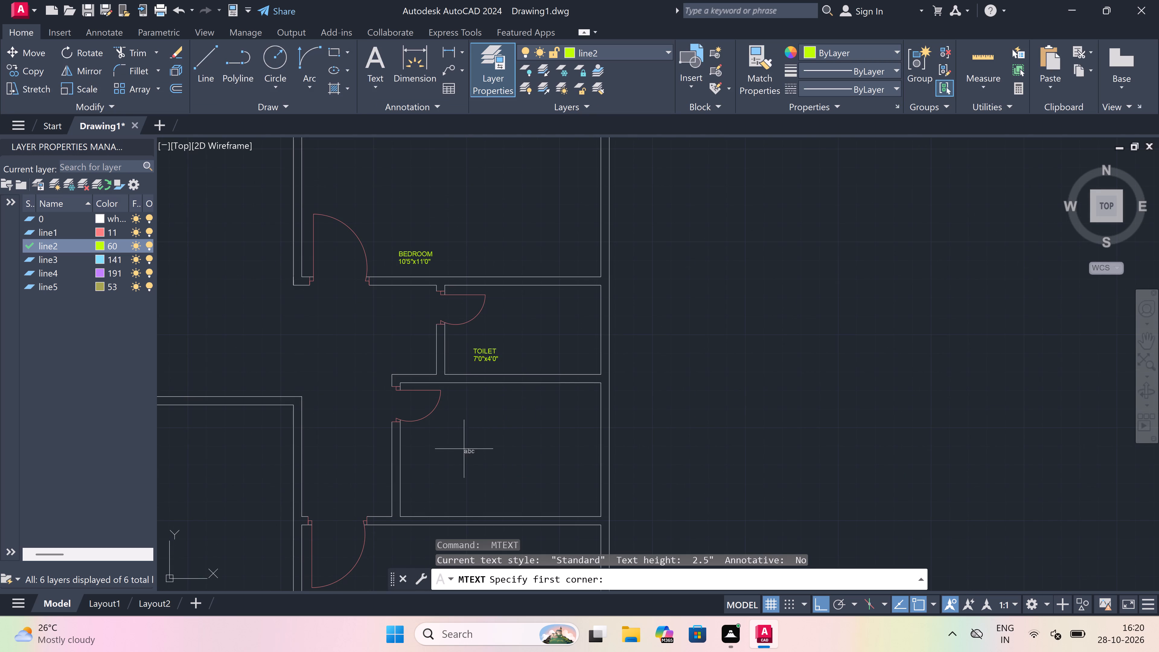
{"action": "left_click_drag", "start_coordinate": [457, 446], "coordinate": [477, 446]}
{"action": "left_click", "coordinate": [777, 468]}
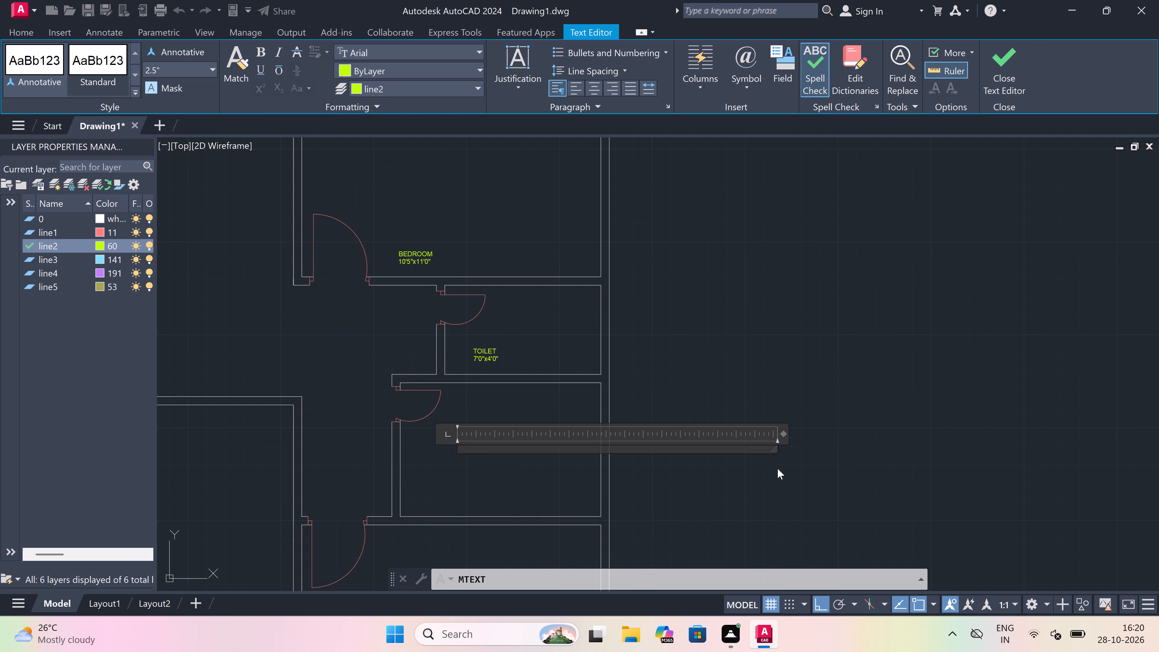
{"action": "type", "text": "KITCHEN"}
{"action": "key", "text": "Return"}
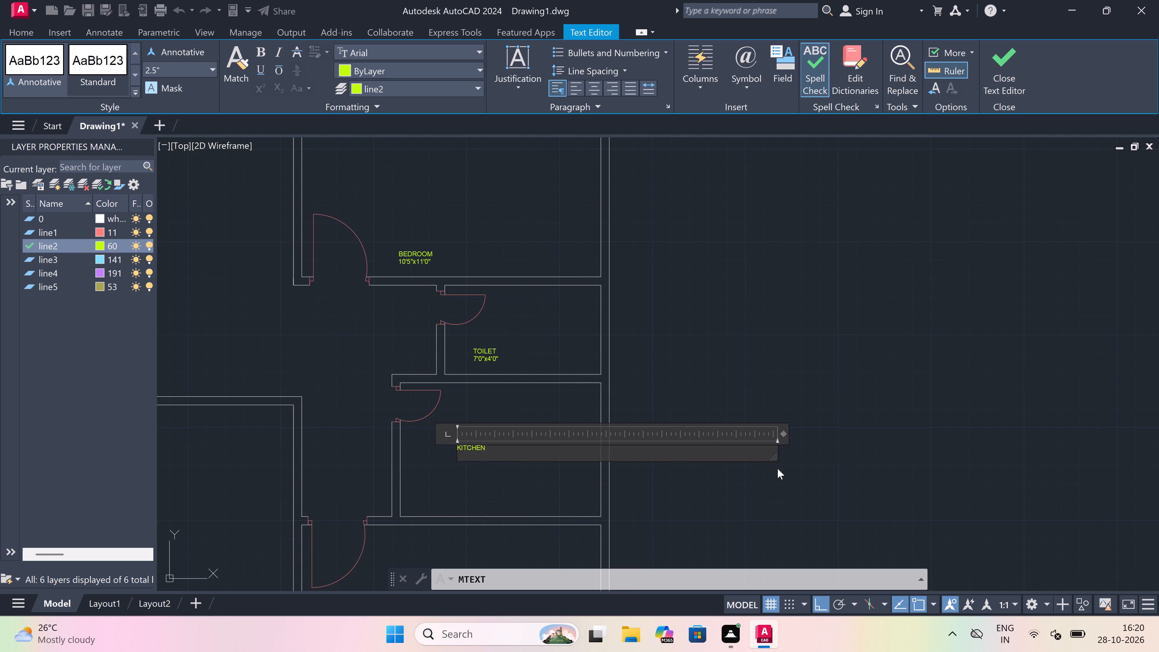
{"action": "type", "text": "9'0"}
{"action": "type", "text": "\"x"}
{"action": "type", "text": "6'0\""}
{"action": "left_click", "coordinate": [508, 482]}
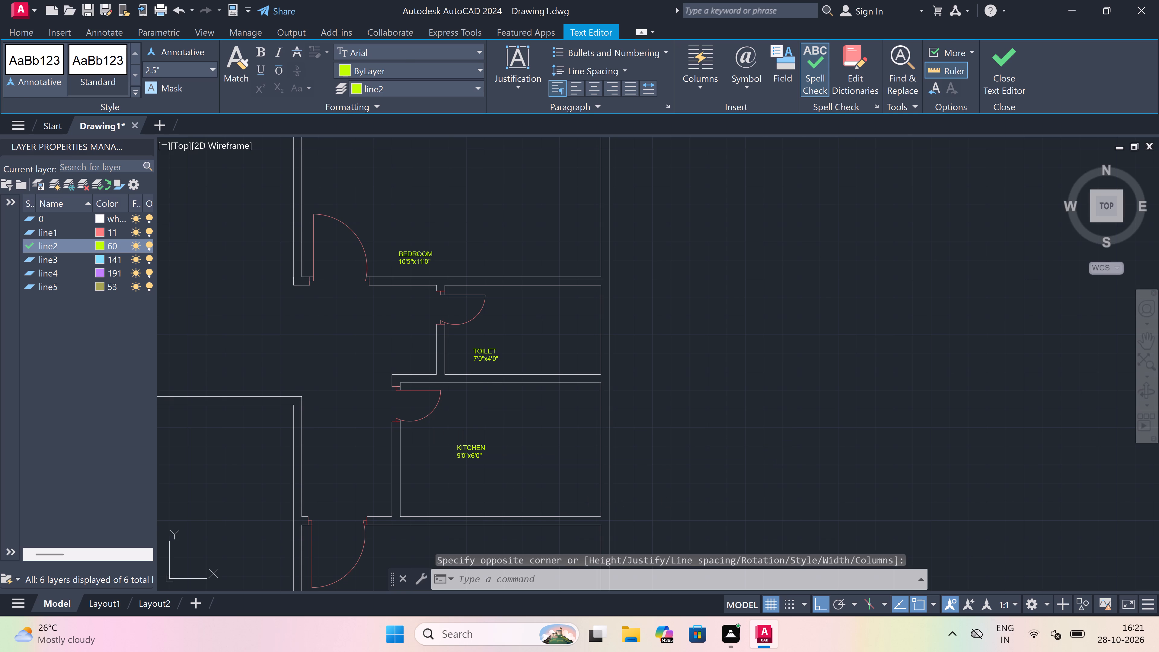
Start a text label reading BEDROOM near the north wall of the east-side room directly south of the kitchen.
{"action": "scroll", "coordinate": [510, 316], "scroll_direction": "down", "scroll_amount": 2}
{"action": "key", "text": "space"}
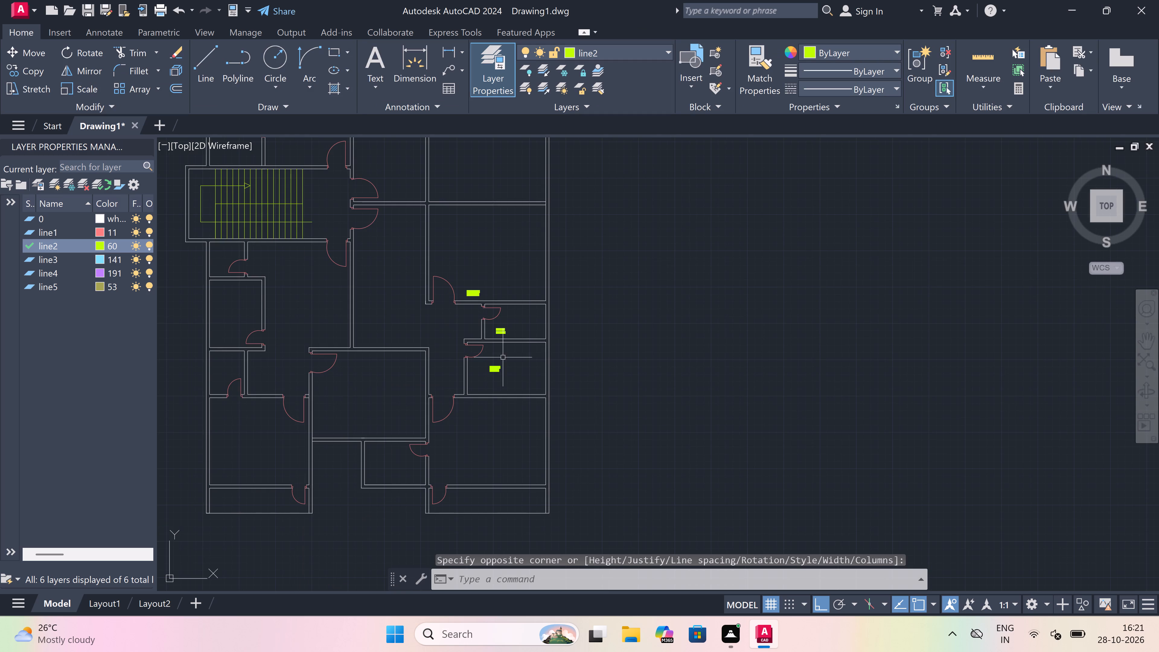
{"action": "scroll", "coordinate": [487, 389], "scroll_direction": "up", "scroll_amount": 3}
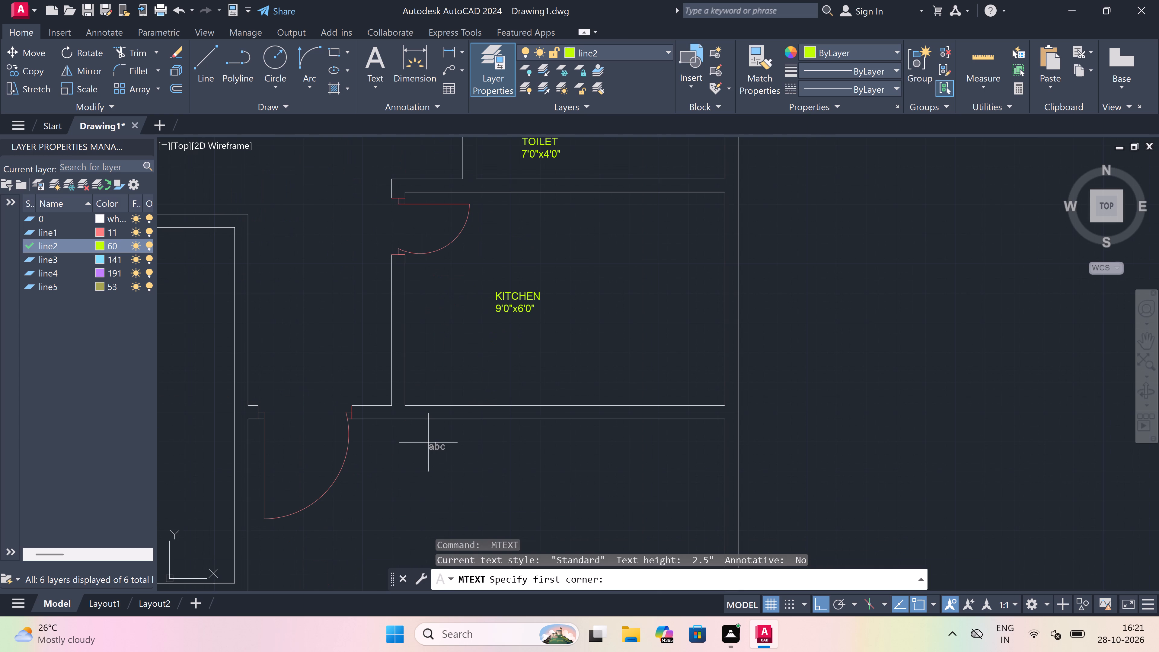
{"action": "left_click_drag", "start_coordinate": [428, 443], "coordinate": [433, 444]}
{"action": "left_click", "coordinate": [875, 478]}
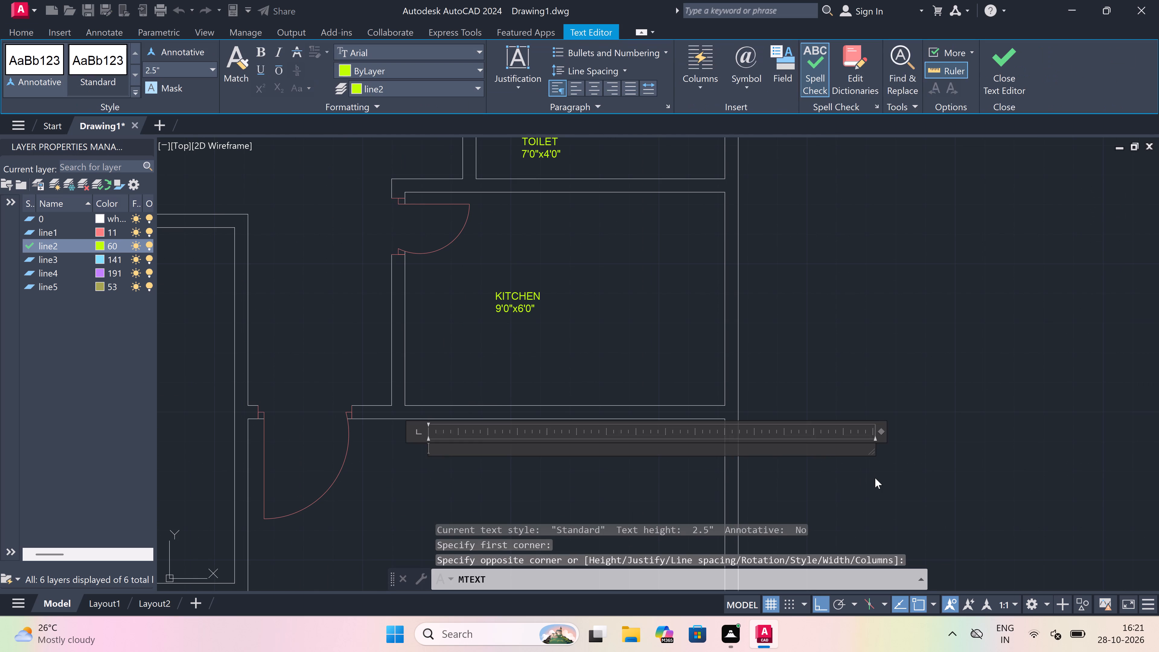
{"action": "type", "text": "BEDROOM"}
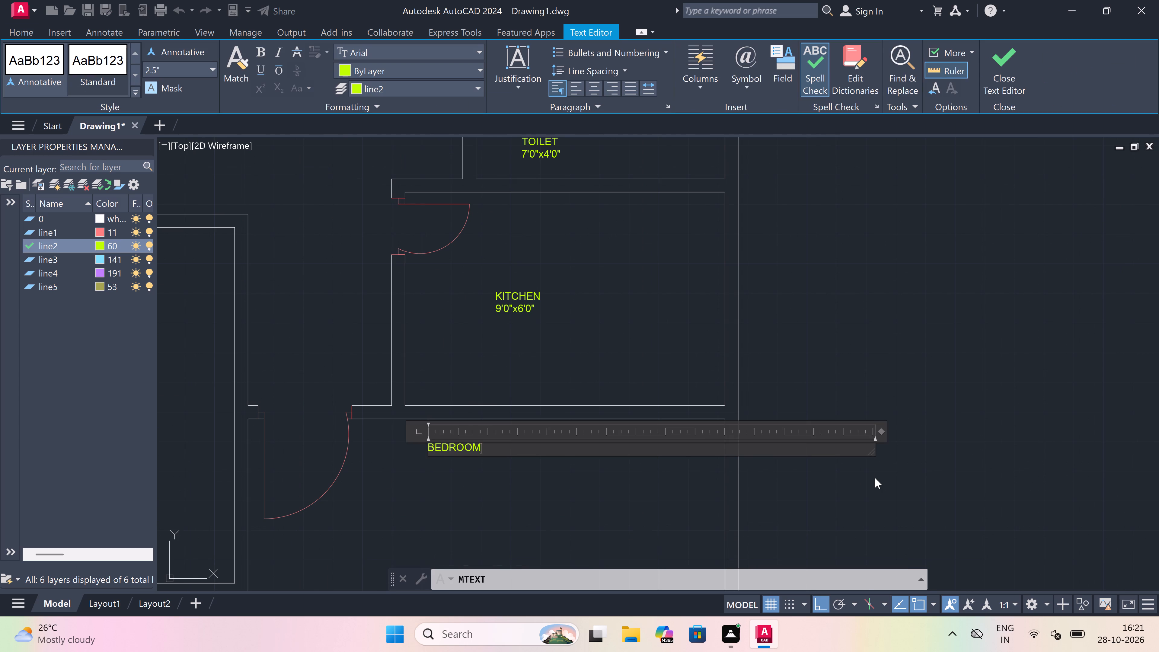
{"action": "key", "text": "Return"}
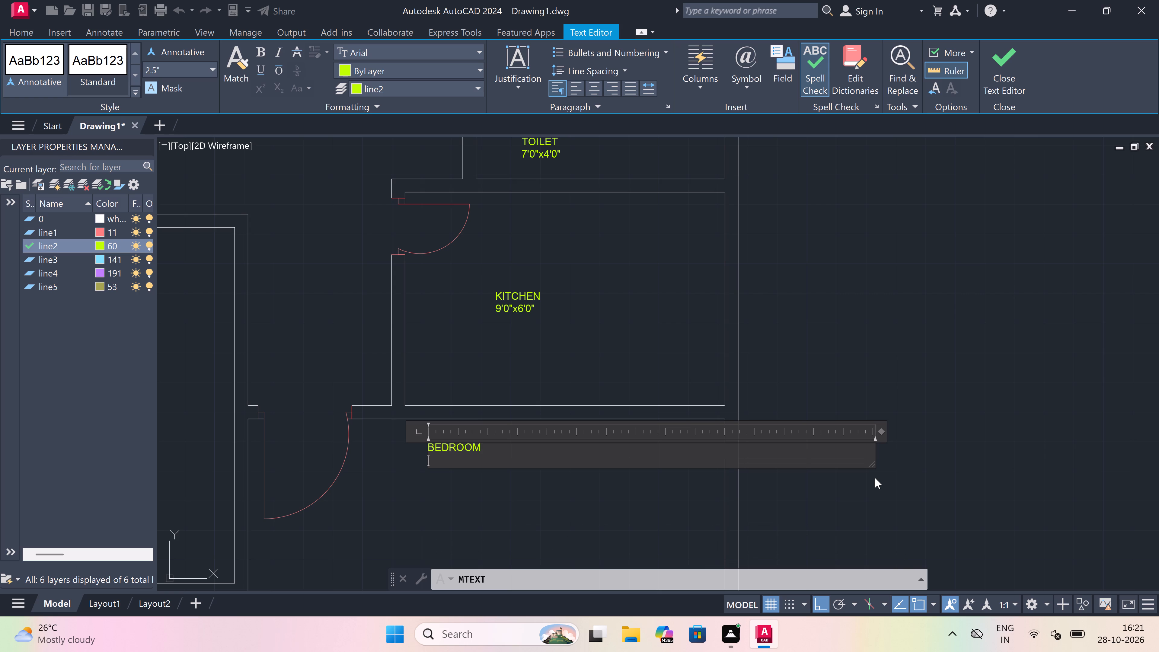
Complete the BEDROOM label south of the kitchen with a second line reading 10'0"x13'5".
{"action": "type", "text": "10'0"}
{"action": "key", "text": "shift+quotedbl"}
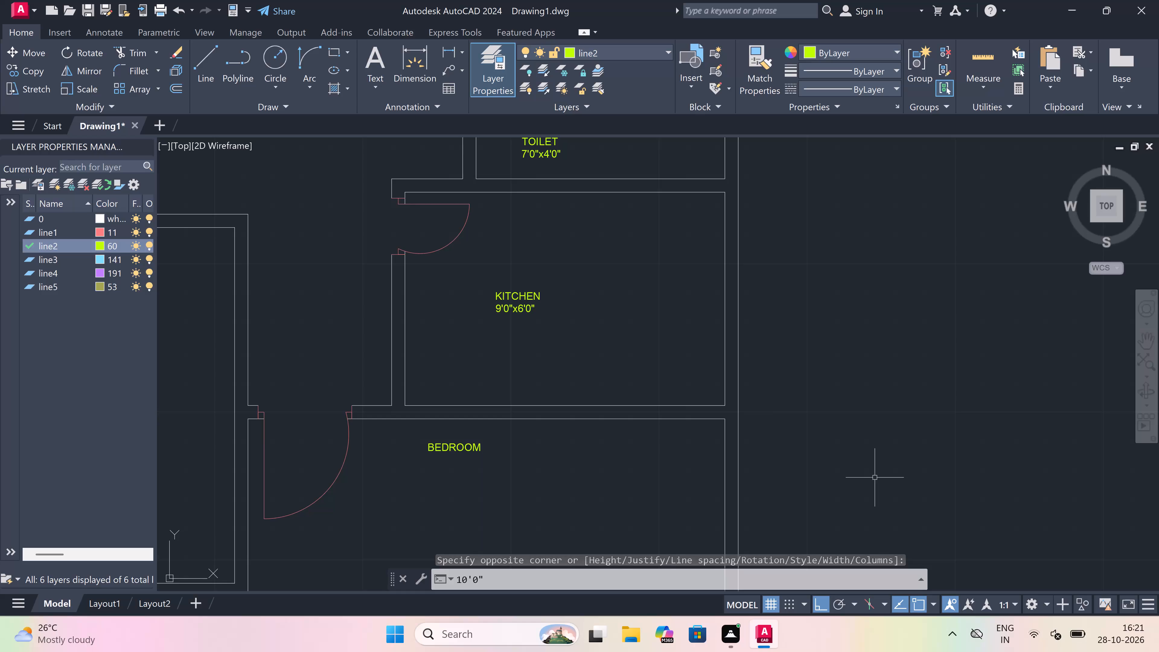
{"action": "scroll", "coordinate": [416, 456], "scroll_direction": "up", "scroll_amount": 2}
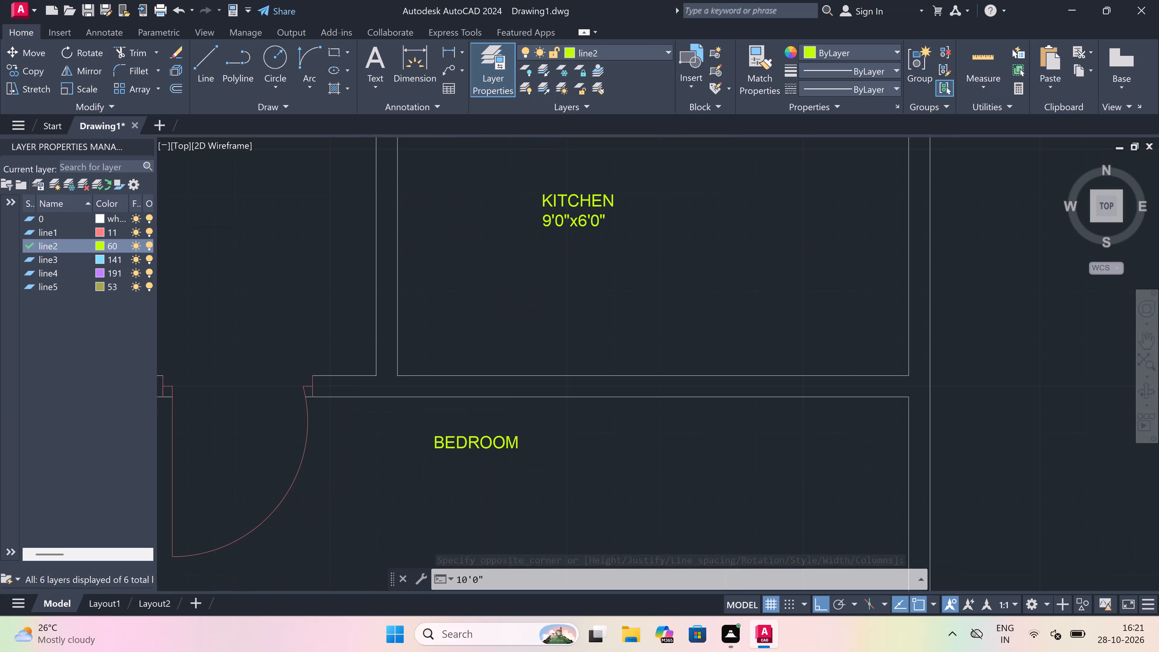
{"action": "triple_click", "coordinate": [483, 433]}
{"action": "triple_click", "coordinate": [483, 432]}
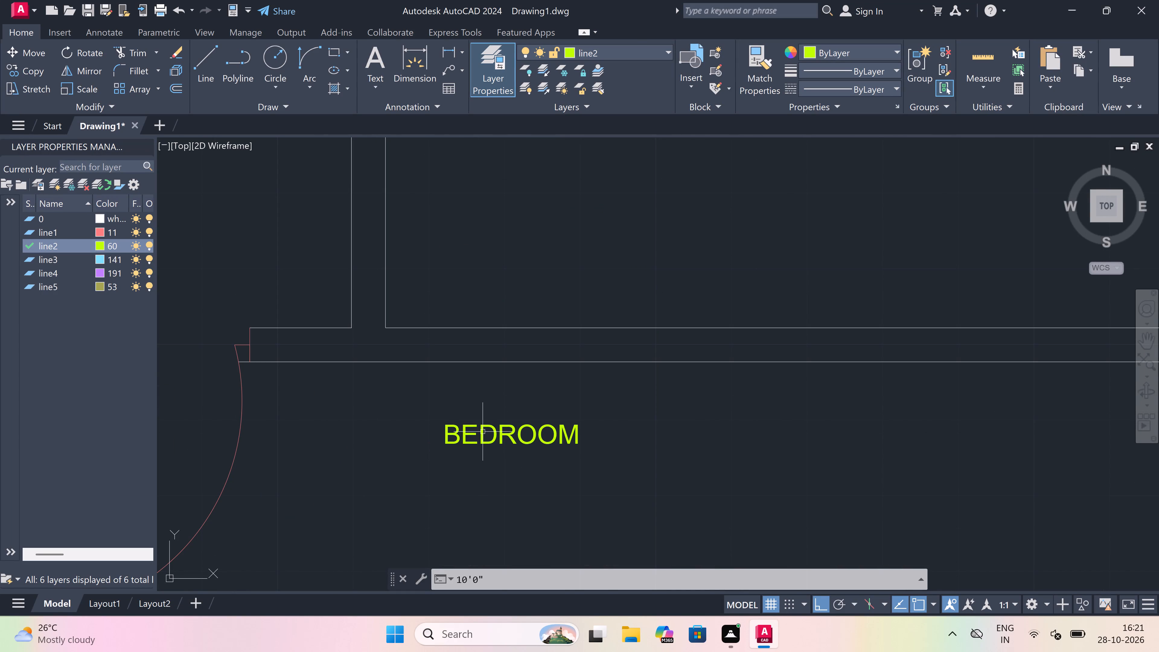
{"action": "key", "text": "Escape"}
{"action": "double_click", "coordinate": [483, 432]}
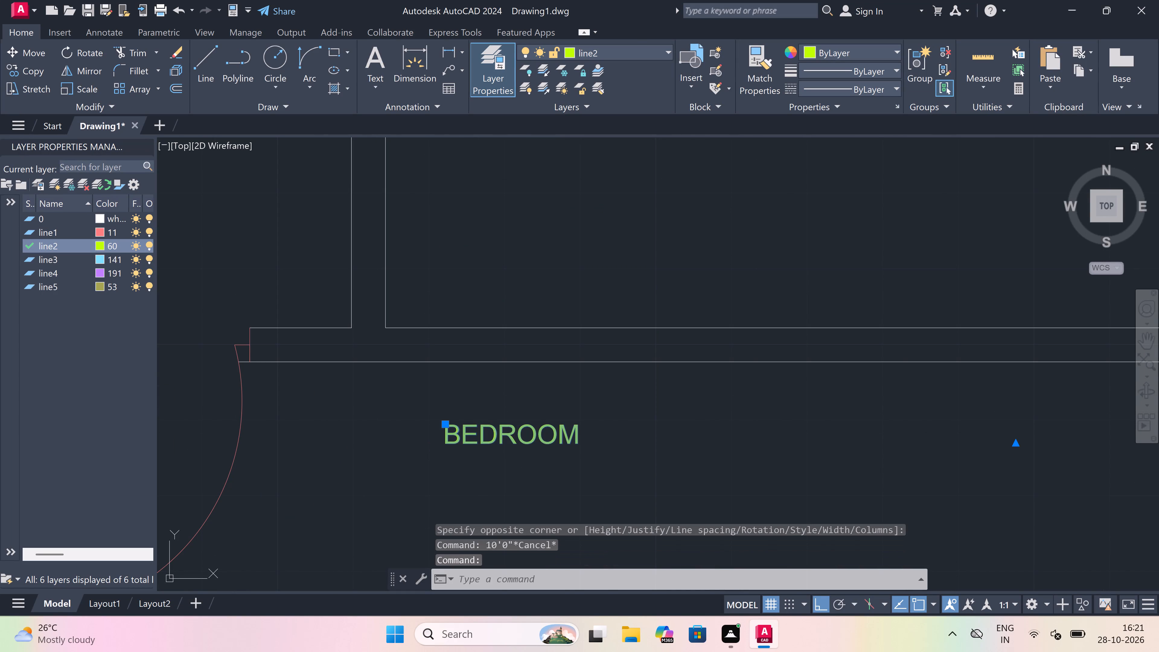
{"action": "left_click", "coordinate": [483, 431]}
{"action": "left_click", "coordinate": [596, 439]}
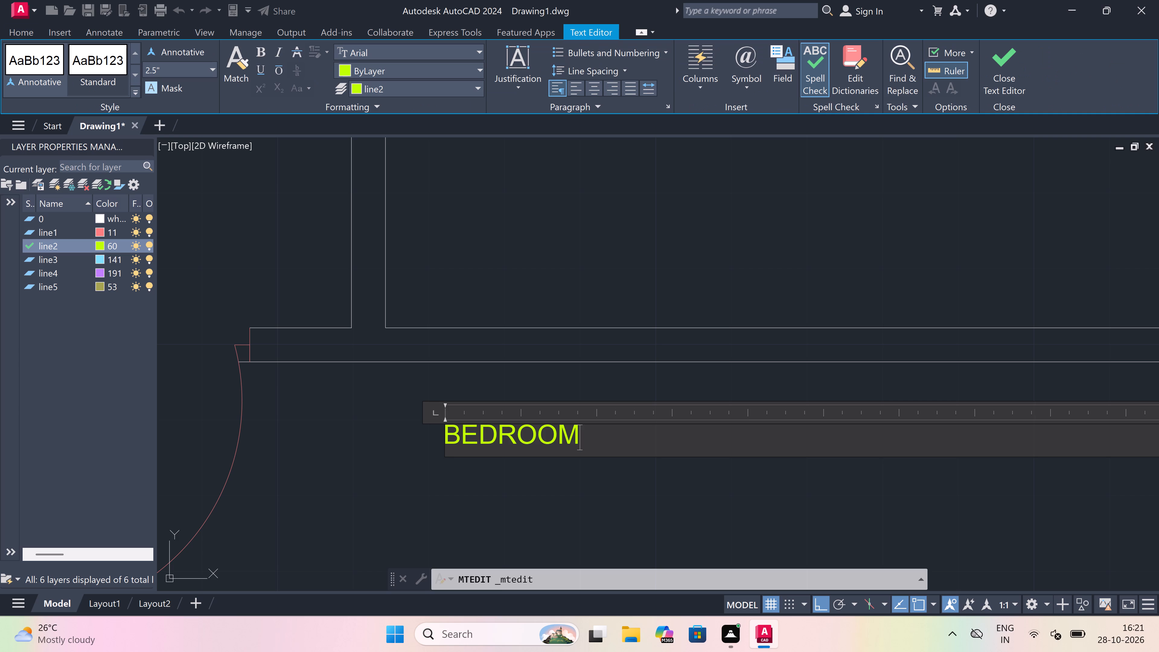
{"action": "key", "text": "Return"}
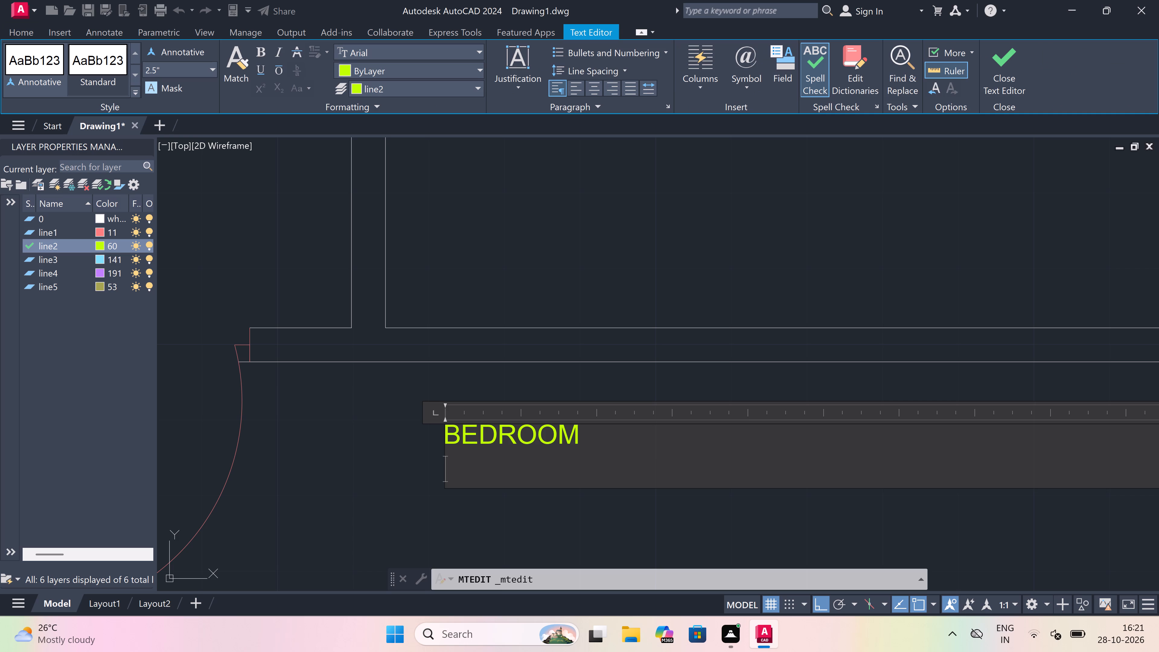
{"action": "type", "text": "10'0"}
{"action": "type", "text": "\"x"}
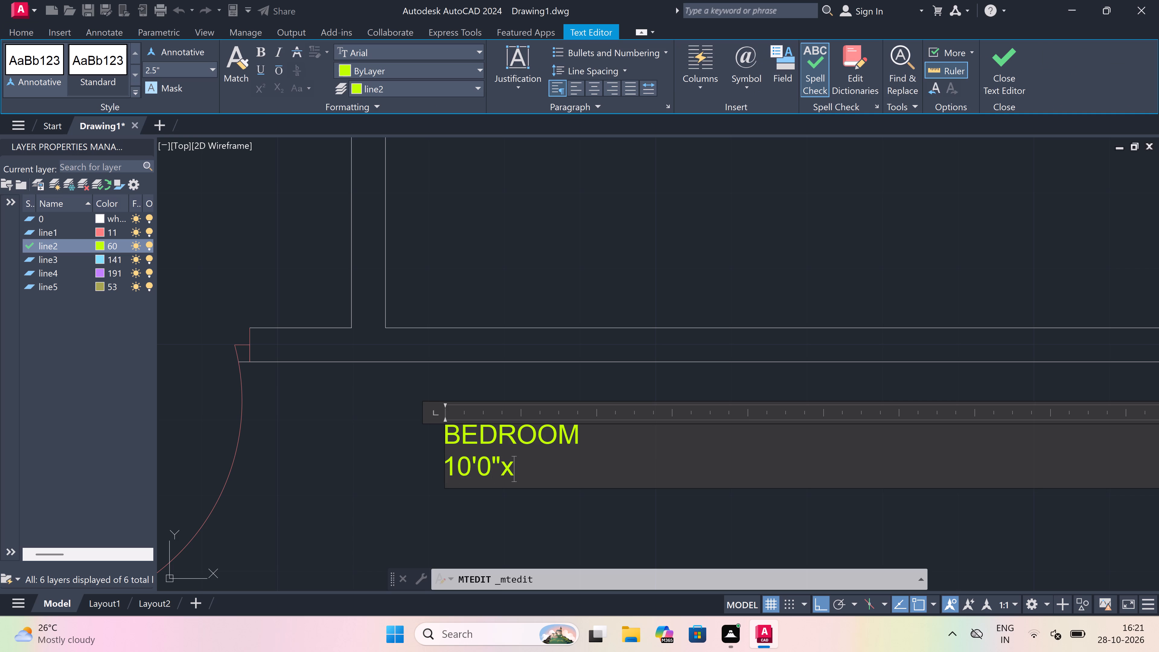
{"action": "type", "text": "13'"}
{"action": "type", "text": "5\""}
{"action": "left_click", "coordinate": [521, 498]}
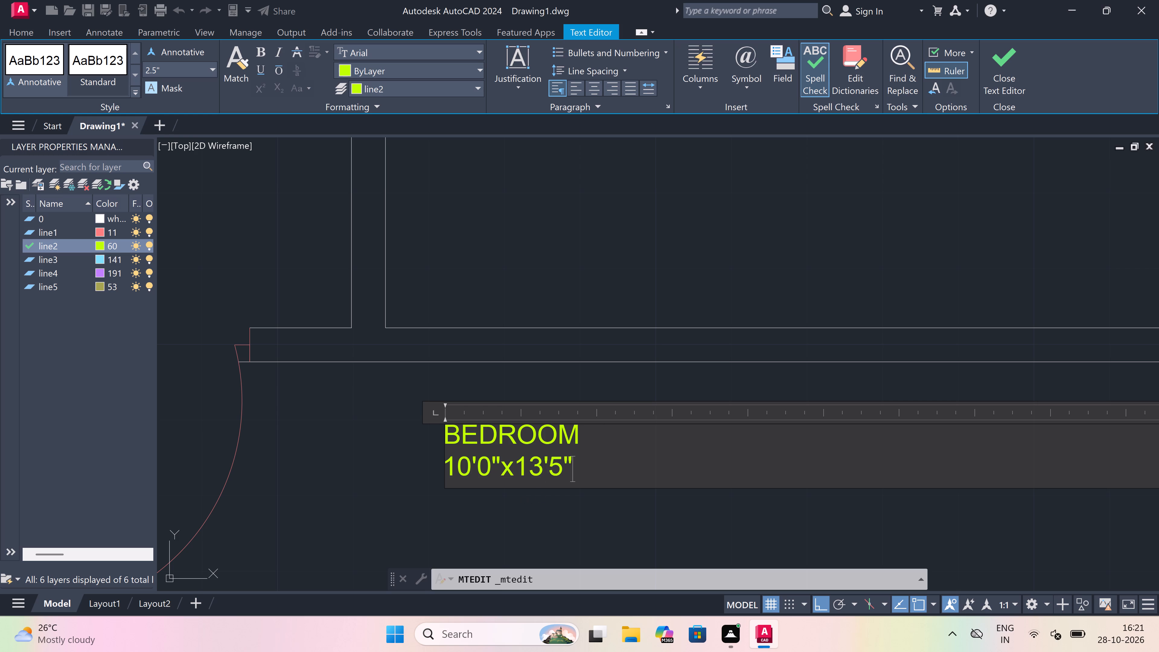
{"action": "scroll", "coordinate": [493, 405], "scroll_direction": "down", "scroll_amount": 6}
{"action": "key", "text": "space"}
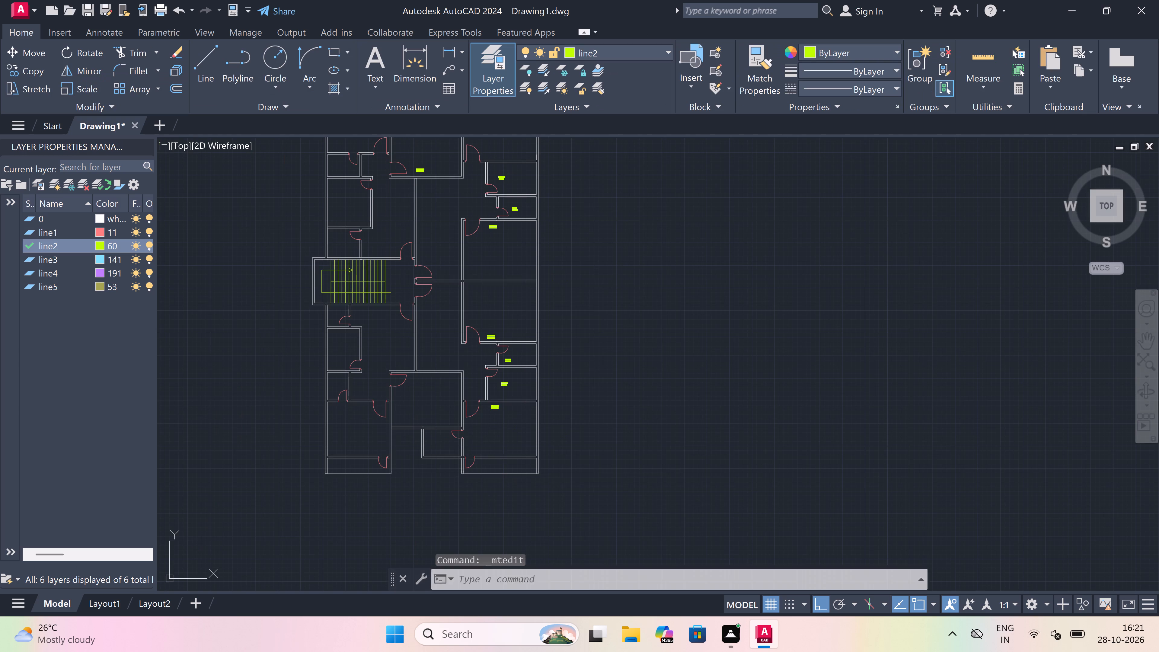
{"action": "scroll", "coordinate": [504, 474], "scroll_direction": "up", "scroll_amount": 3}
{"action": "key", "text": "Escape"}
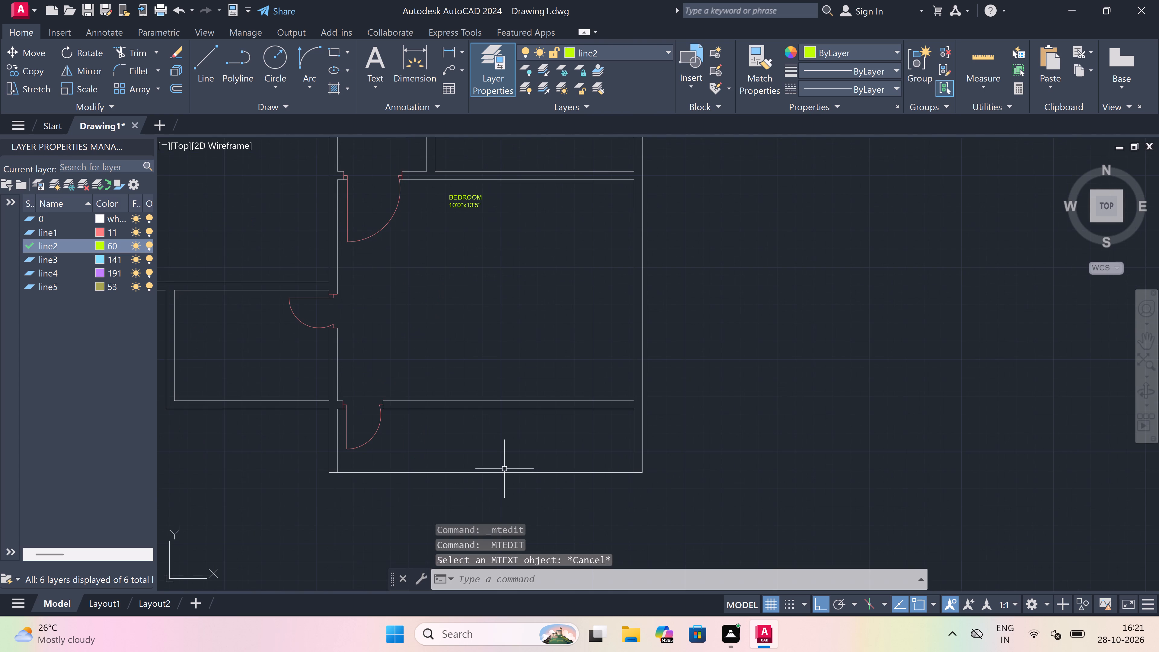
Add a one-line text label, VERANDAH 2'6", in the narrow strip directly south of the 10'0"x13'5" bedroom.
{"action": "key", "text": "m"}
{"action": "key", "text": "t"}
{"action": "key", "text": "space"}
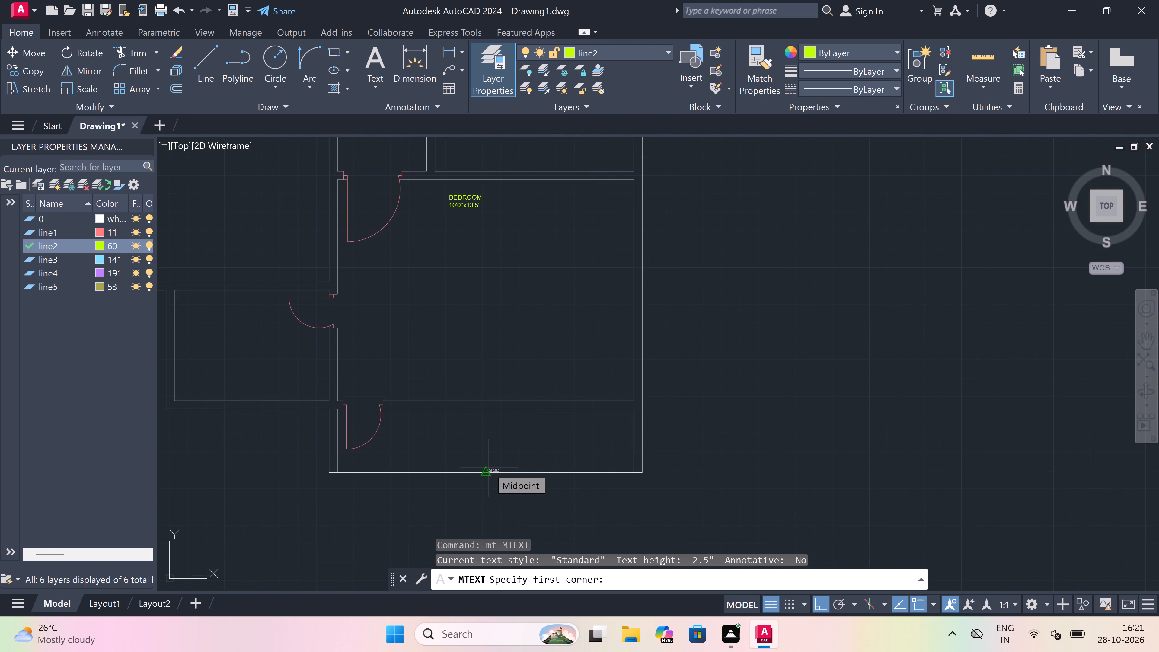
{"action": "scroll", "coordinate": [407, 404], "scroll_direction": "up", "scroll_amount": 1}
{"action": "left_click_drag", "start_coordinate": [438, 452], "coordinate": [439, 455]}
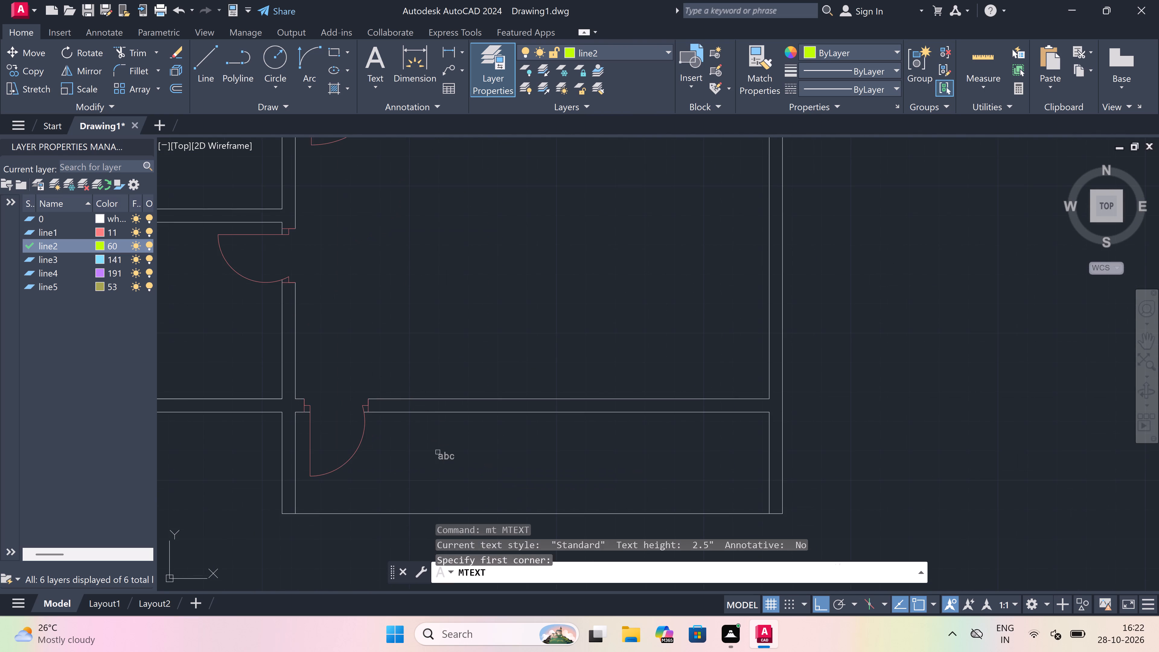
{"action": "left_click_drag", "start_coordinate": [439, 455], "coordinate": [486, 466]}
{"action": "left_click", "coordinate": [947, 472]}
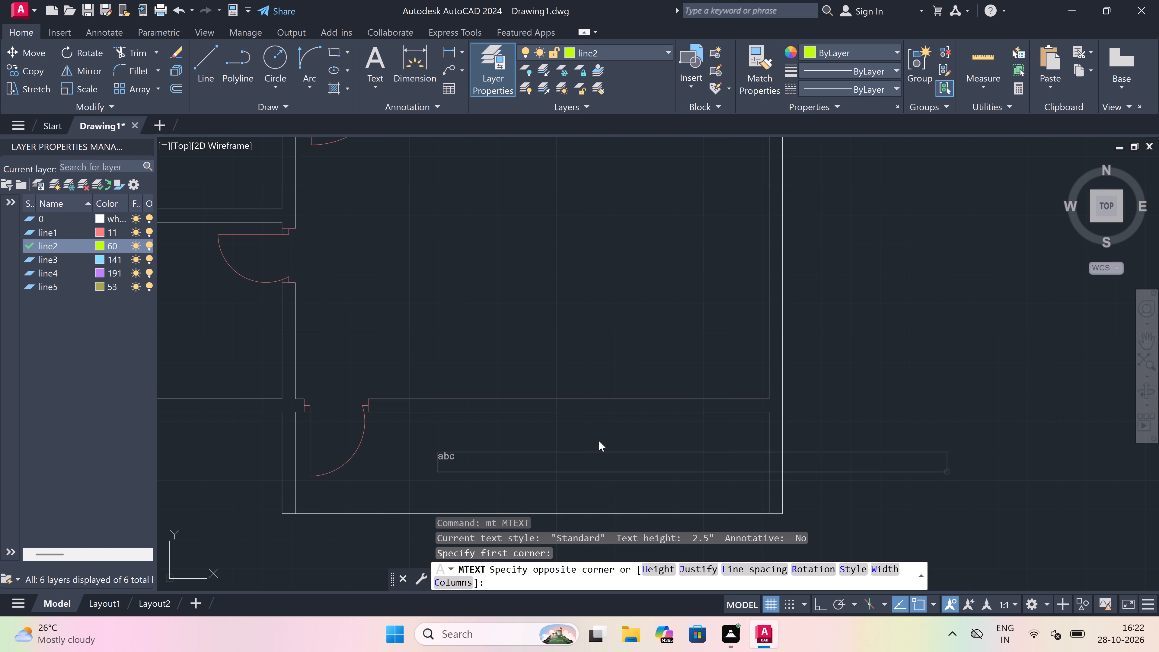
{"action": "scroll", "coordinate": [446, 484], "scroll_direction": "up", "scroll_amount": 2}
{"action": "scroll", "coordinate": [458, 477], "scroll_direction": "down", "scroll_amount": 2}
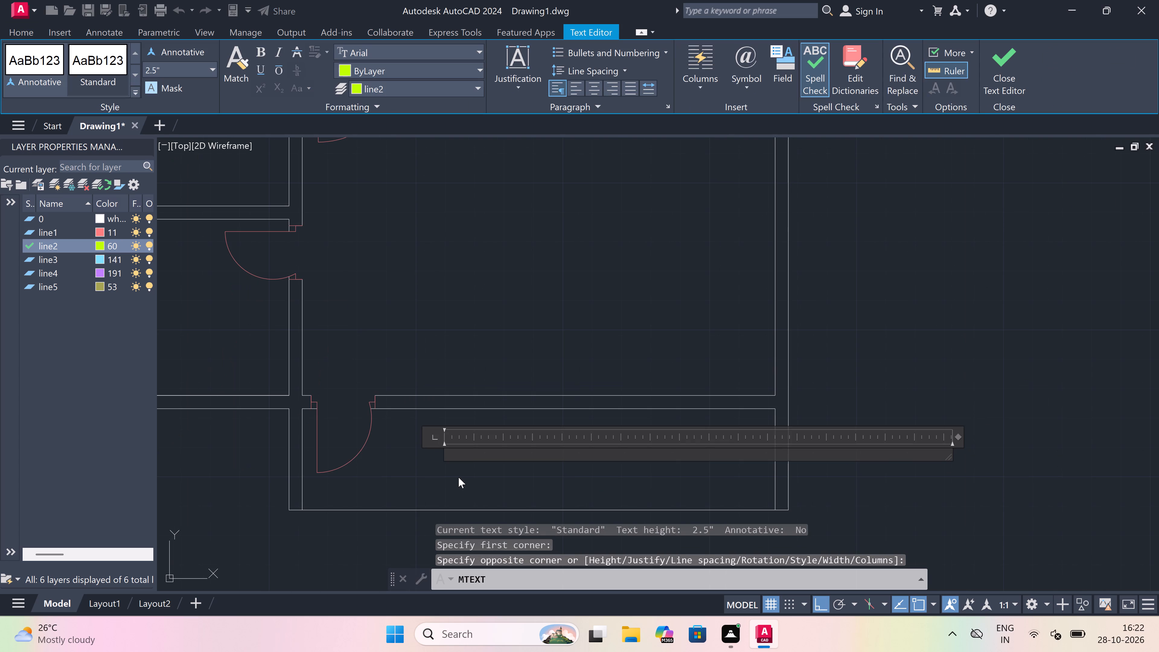
{"action": "type", "text": "VERANDAH"}
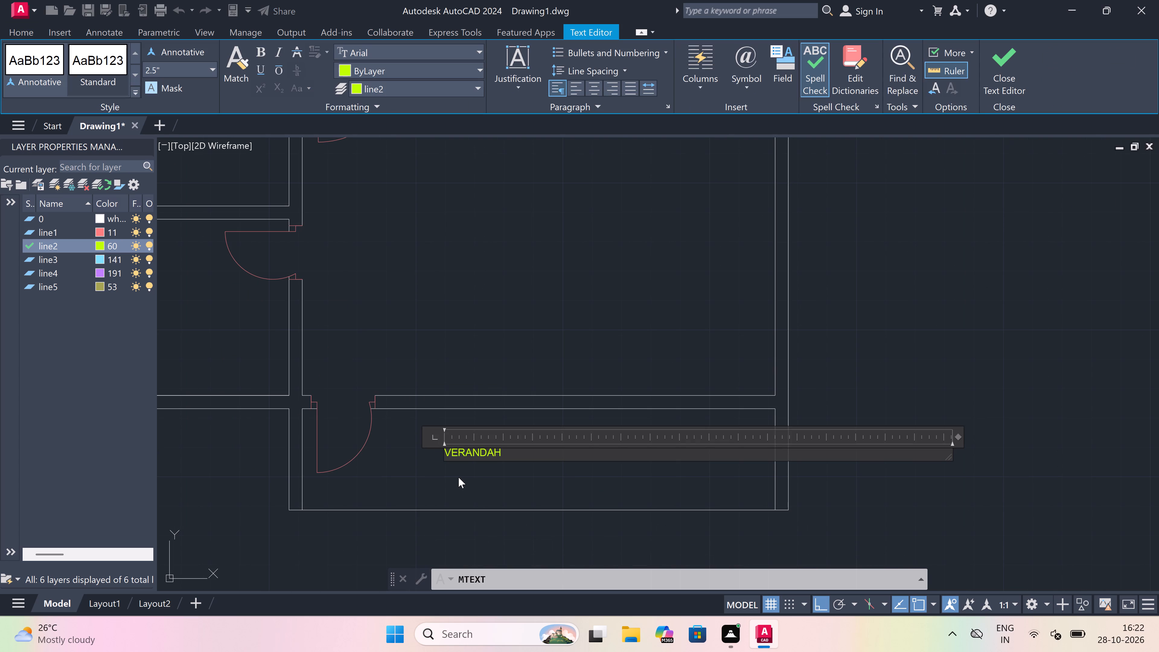
{"action": "key", "text": "space"}
{"action": "key", "text": "space"}
{"action": "type", "text": "2'6"}
{"action": "key", "text": "shift+quotedbl"}
{"action": "left_click", "coordinate": [524, 475]}
Add a two-line text label, TOILET over 7'0"x5'0", in the small room adjoining the west side of the 10'0"x13'5" bedroom.
{"action": "scroll", "coordinate": [527, 455], "scroll_direction": "down", "scroll_amount": 2}
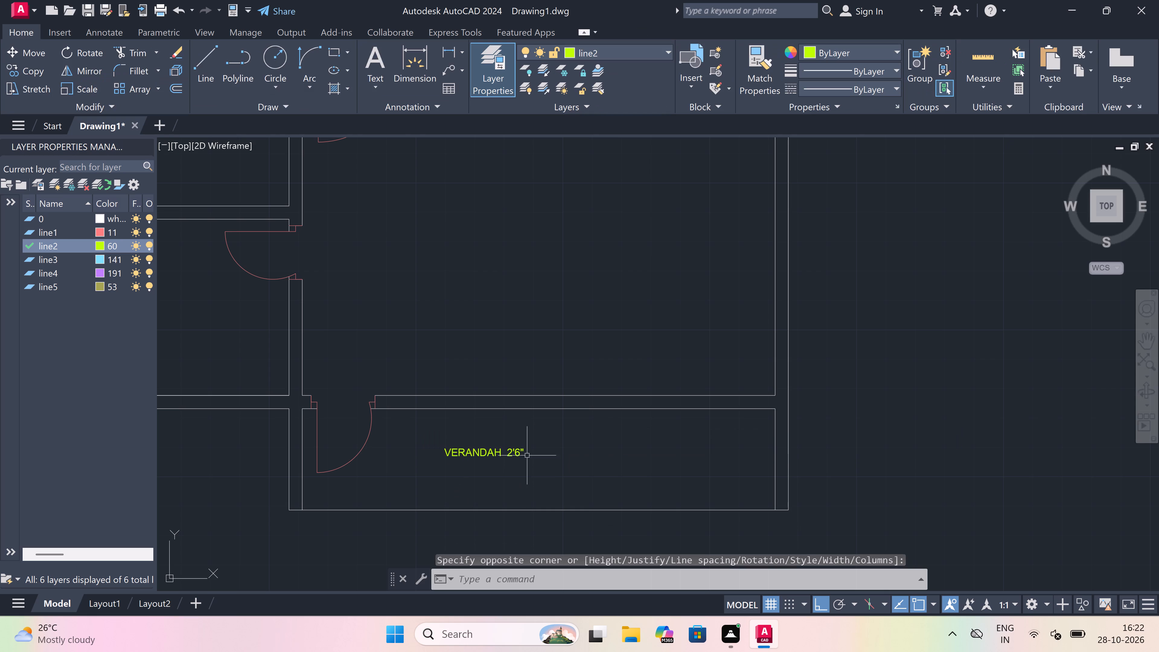
{"action": "scroll", "coordinate": [527, 455], "scroll_direction": "down", "scroll_amount": 2}
{"action": "key", "text": "space"}
{"action": "scroll", "coordinate": [480, 433], "scroll_direction": "up", "scroll_amount": 2}
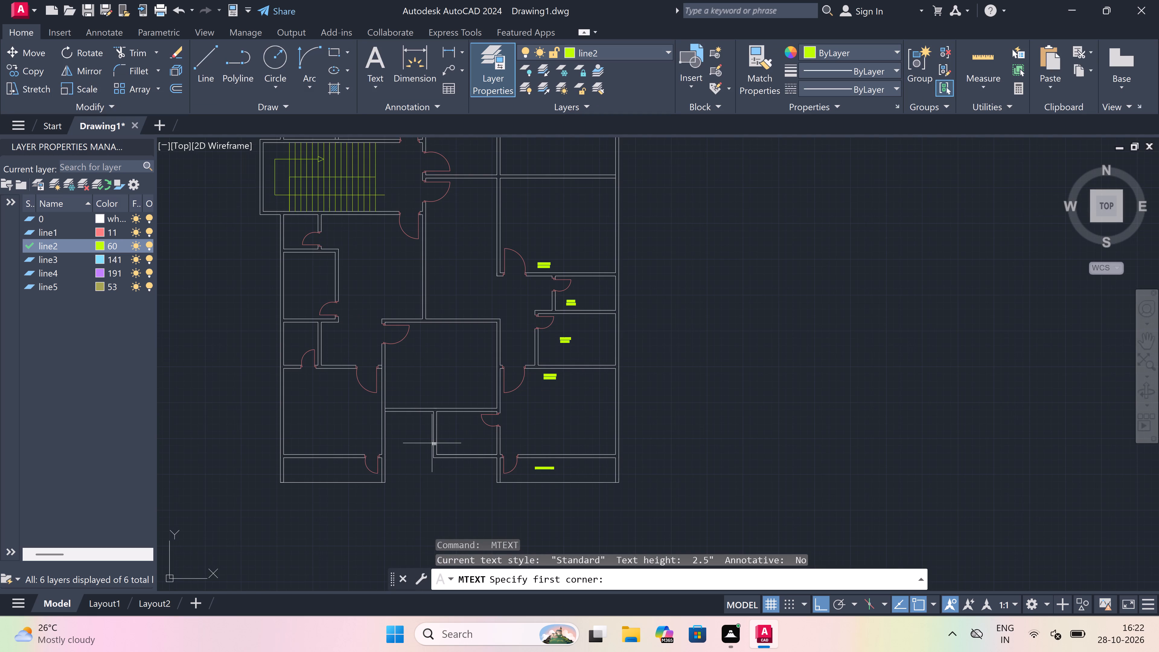
{"action": "scroll", "coordinate": [477, 455], "scroll_direction": "up", "scroll_amount": 3}
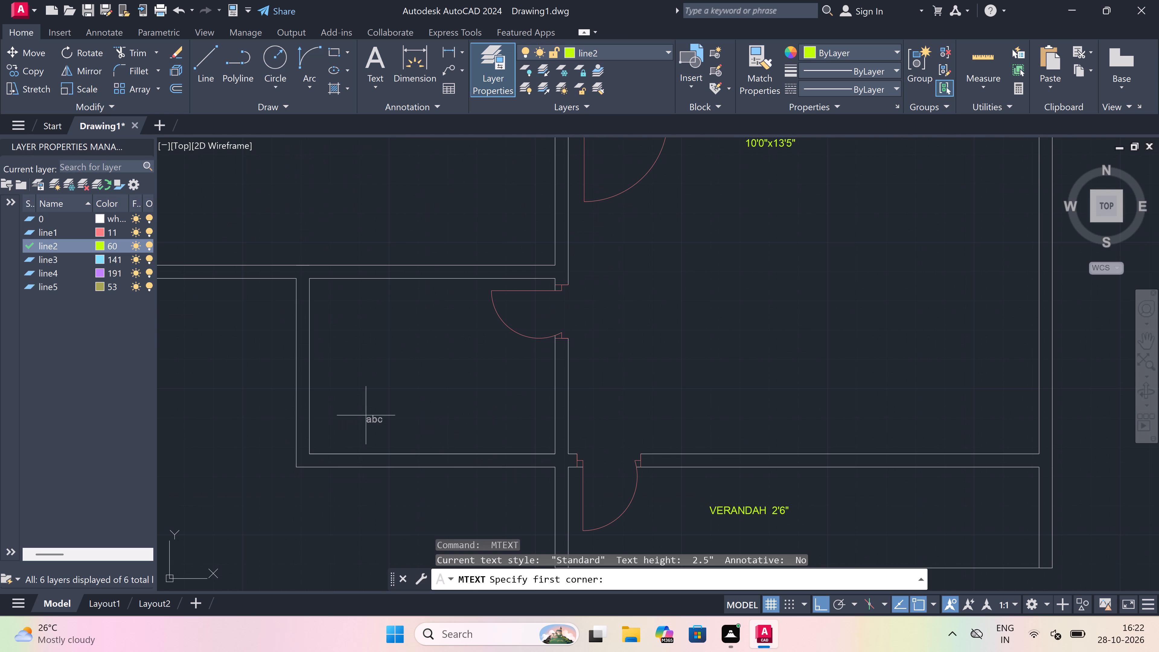
{"action": "left_click", "coordinate": [368, 414]}
{"action": "left_click", "coordinate": [745, 435]}
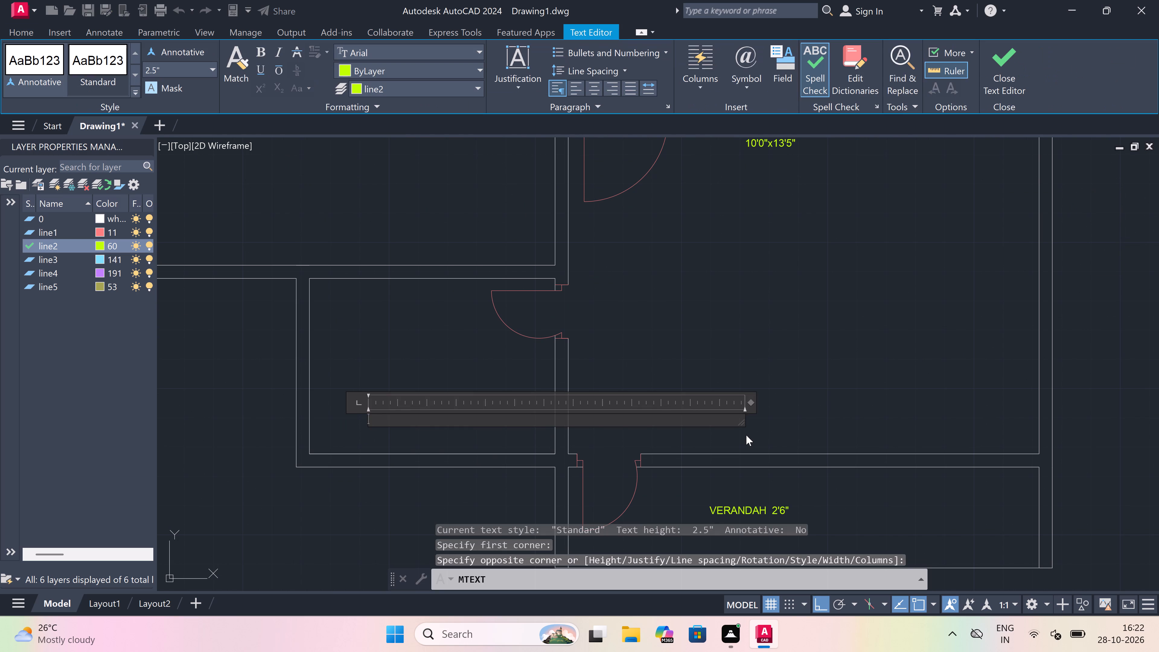
{"action": "type", "text": "TOILET"}
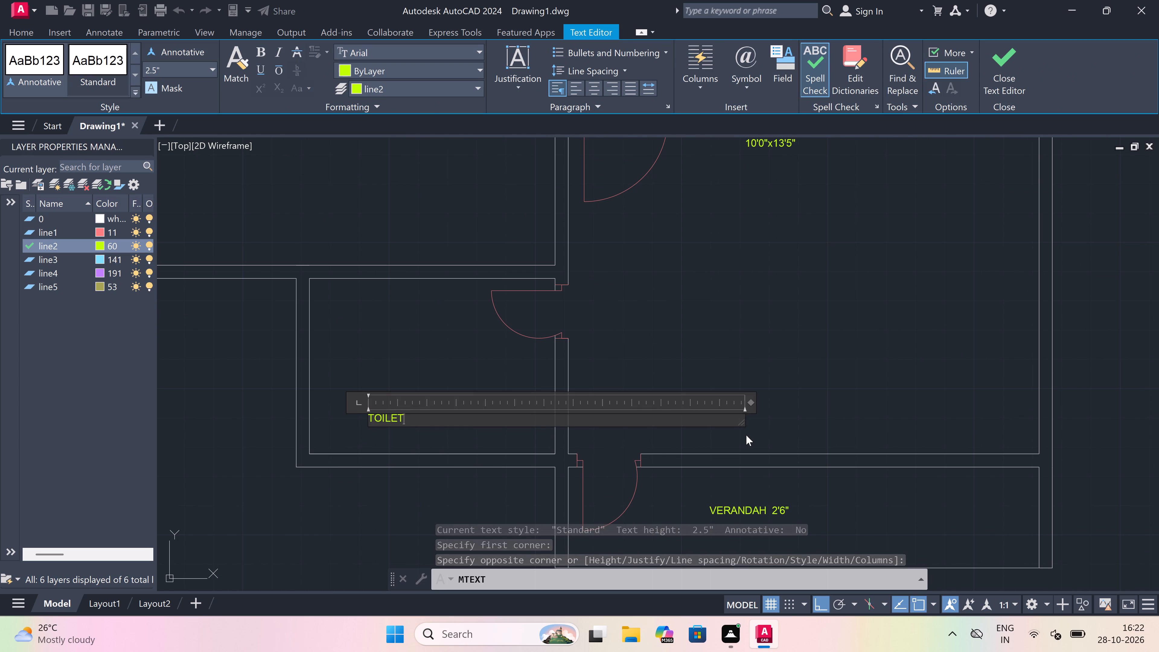
{"action": "key", "text": "Return"}
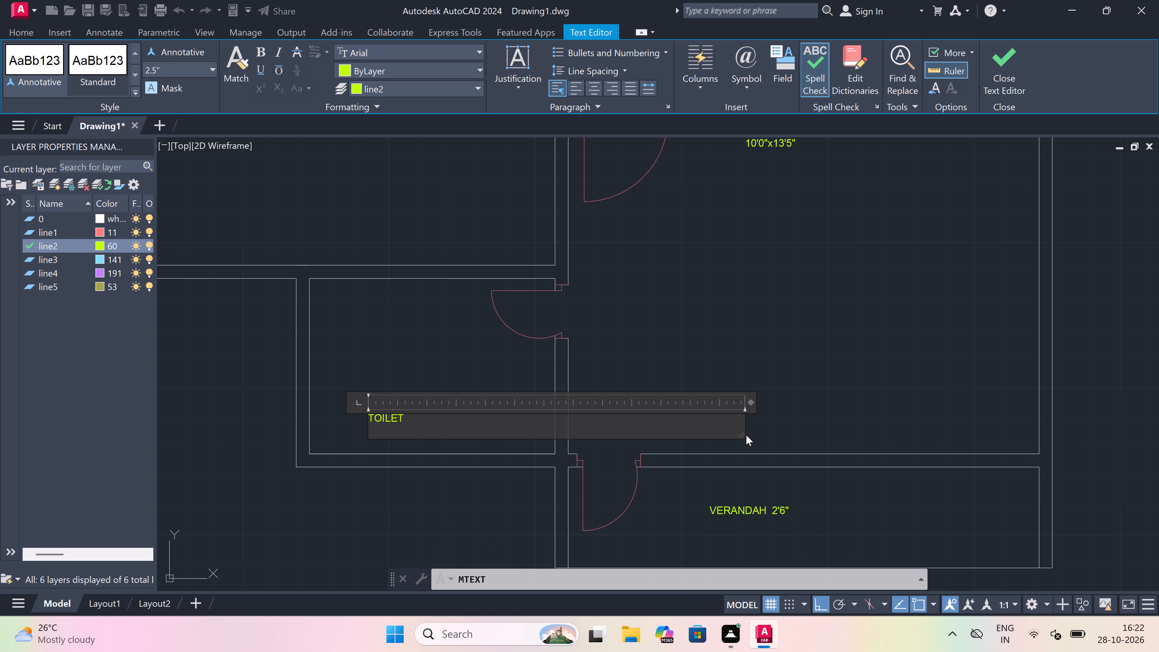
{"action": "type", "text": "7'0"}
{"action": "type", "text": "\"x"}
{"action": "type", "text": "5'0\""}
{"action": "left_click", "coordinate": [435, 342]}
Add a two-line text label, BEDROOM over 11'5"x13'0", in the central room directly north of the 7'0"x5'0" toilet.
{"action": "key", "text": "space"}
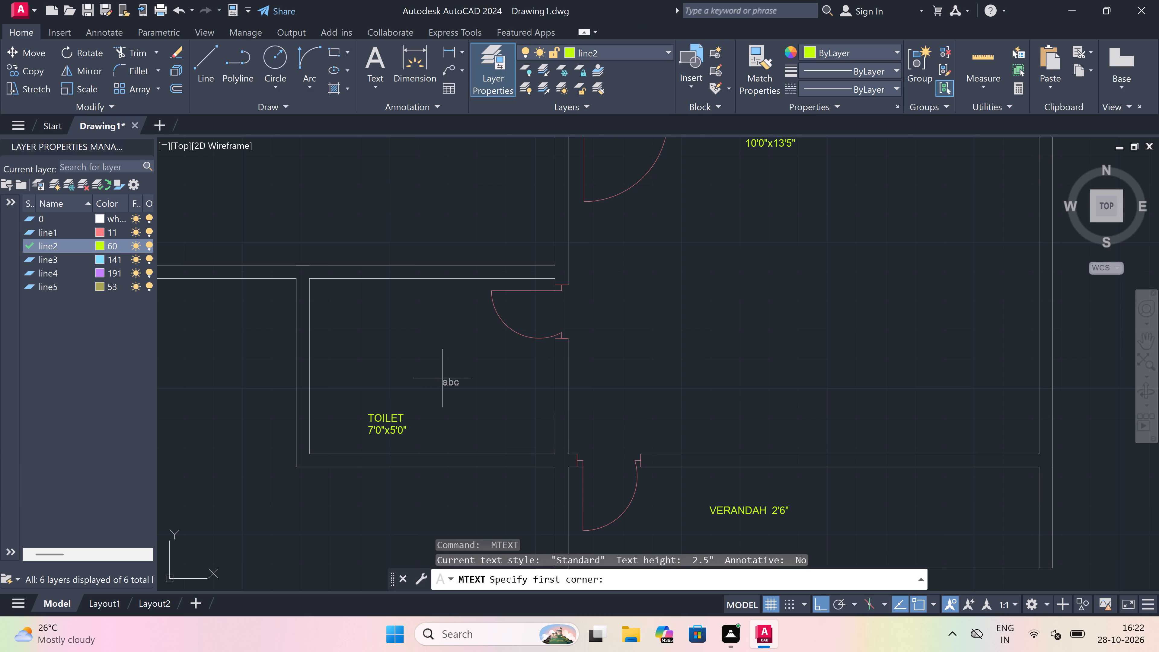
{"action": "scroll", "coordinate": [450, 398], "scroll_direction": "down", "scroll_amount": 5}
{"action": "scroll", "coordinate": [429, 370], "scroll_direction": "up", "scroll_amount": 3}
{"action": "scroll", "coordinate": [457, 282], "scroll_direction": "up", "scroll_amount": 1}
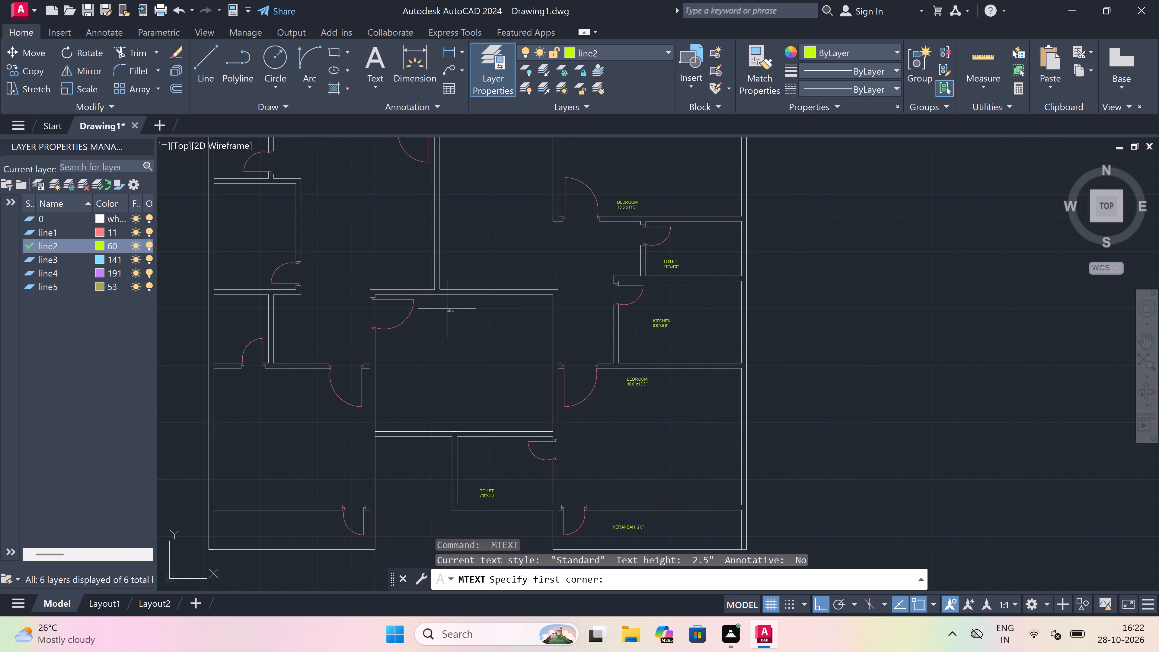
{"action": "scroll", "coordinate": [457, 283], "scroll_direction": "up", "scroll_amount": 1}
{"action": "left_click_drag", "start_coordinate": [417, 335], "coordinate": [429, 341]}
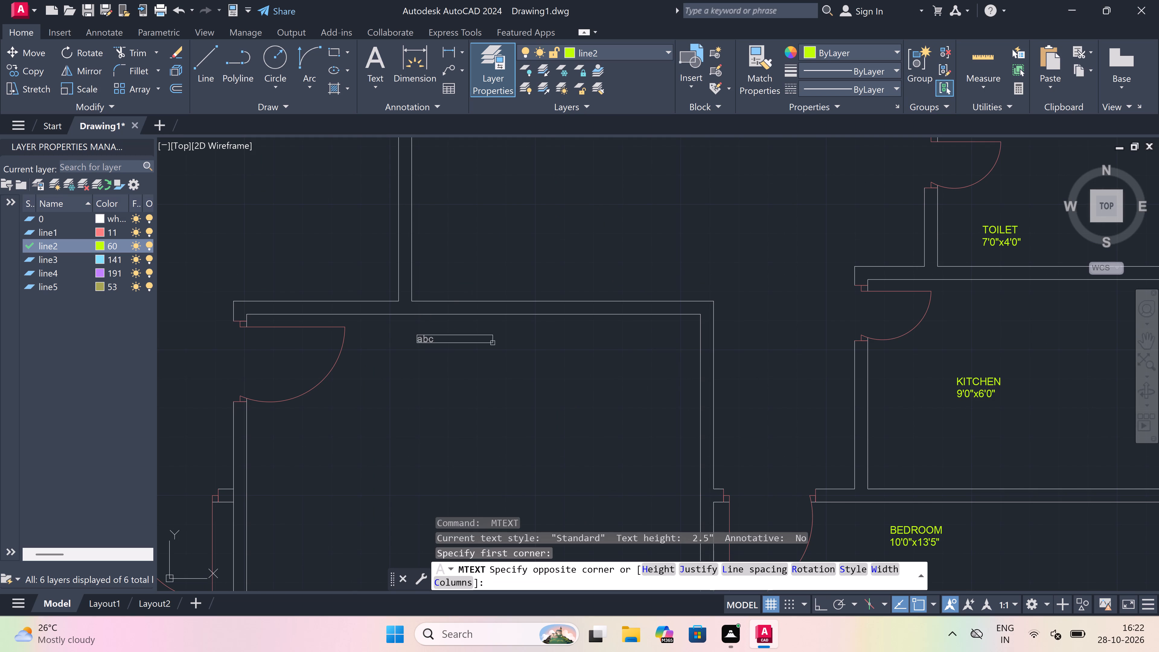
{"action": "left_click", "coordinate": [812, 342]}
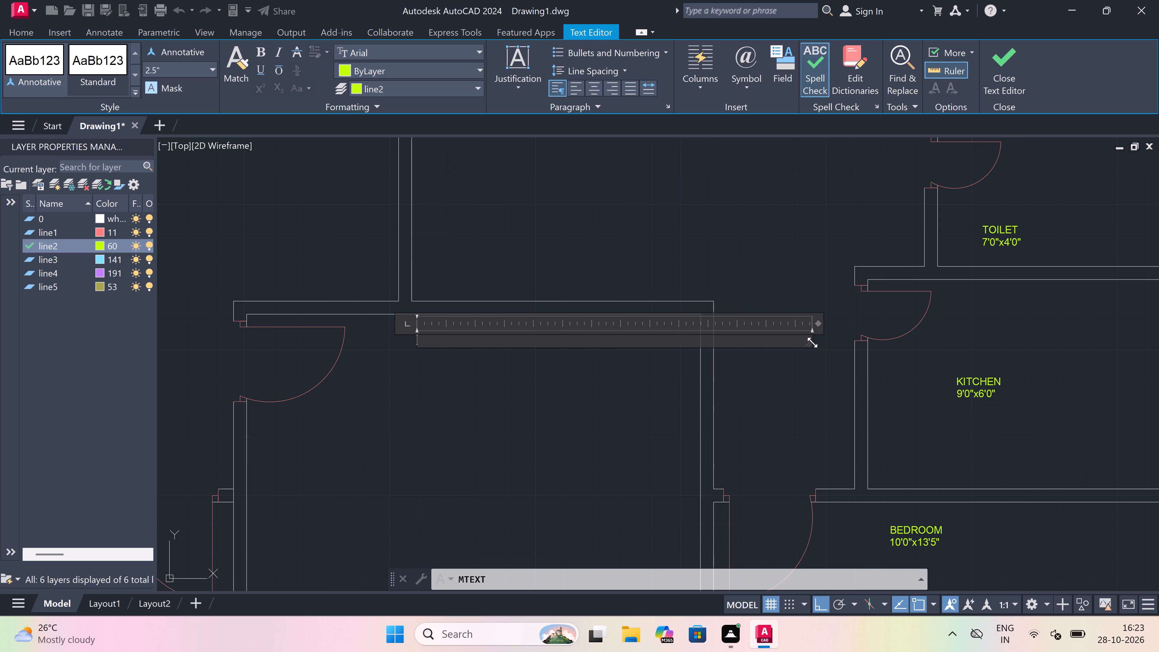
{"action": "type", "text": "BEDROOM"}
{"action": "key", "text": "Return"}
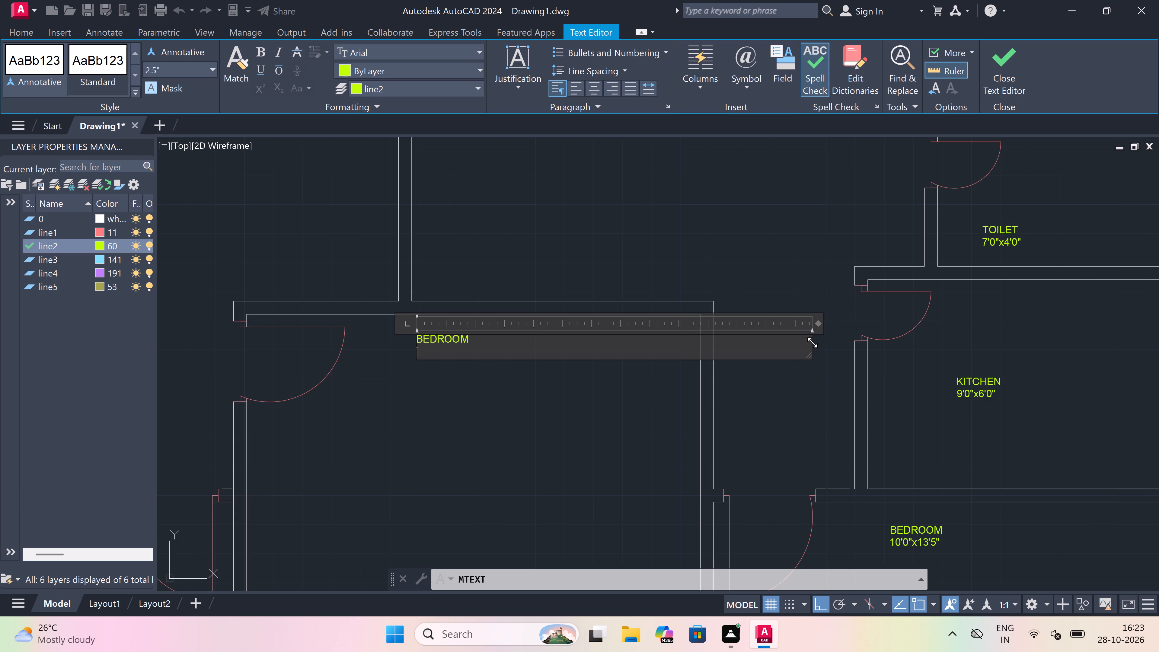
{"action": "type", "text": "11'"}
{"action": "key", "text": "5"}
{"action": "type", "text": "13'0"}
{"action": "key", "text": "shift+quotedbl"}
{"action": "left_click", "coordinate": [477, 402]}
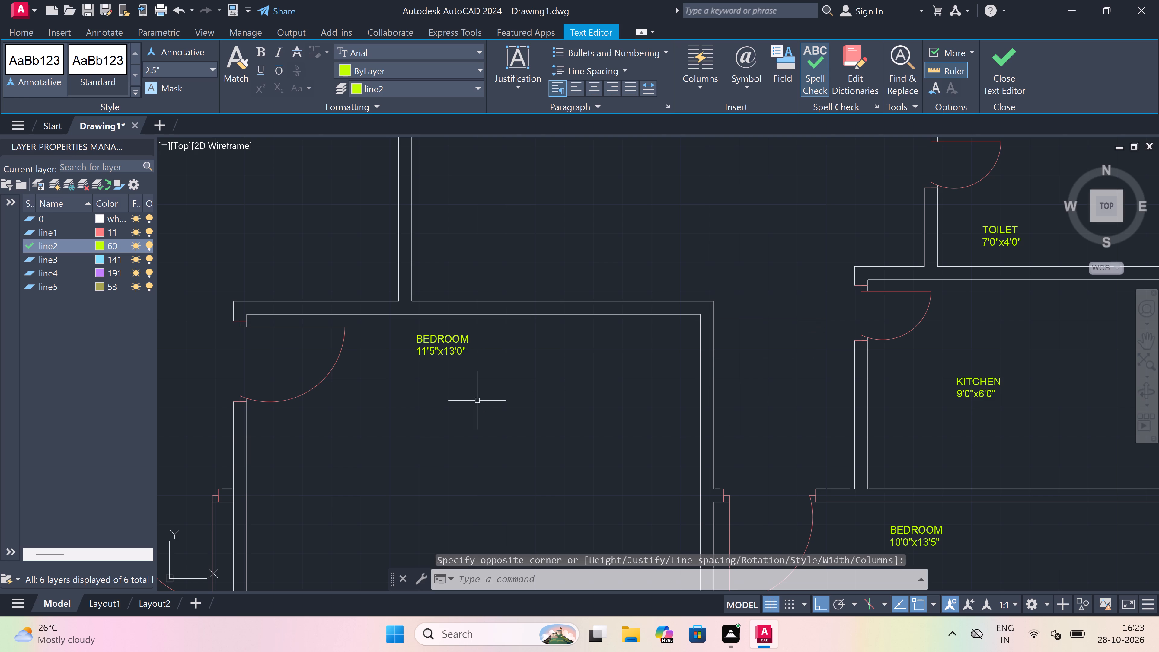
Start a multiline text box just inside the north wall of the large southwest room, west of the central bedroom.
{"action": "scroll", "coordinate": [477, 400], "scroll_direction": "down", "scroll_amount": 5}
{"action": "key", "text": "space"}
{"action": "scroll", "coordinate": [393, 470], "scroll_direction": "up", "scroll_amount": 2}
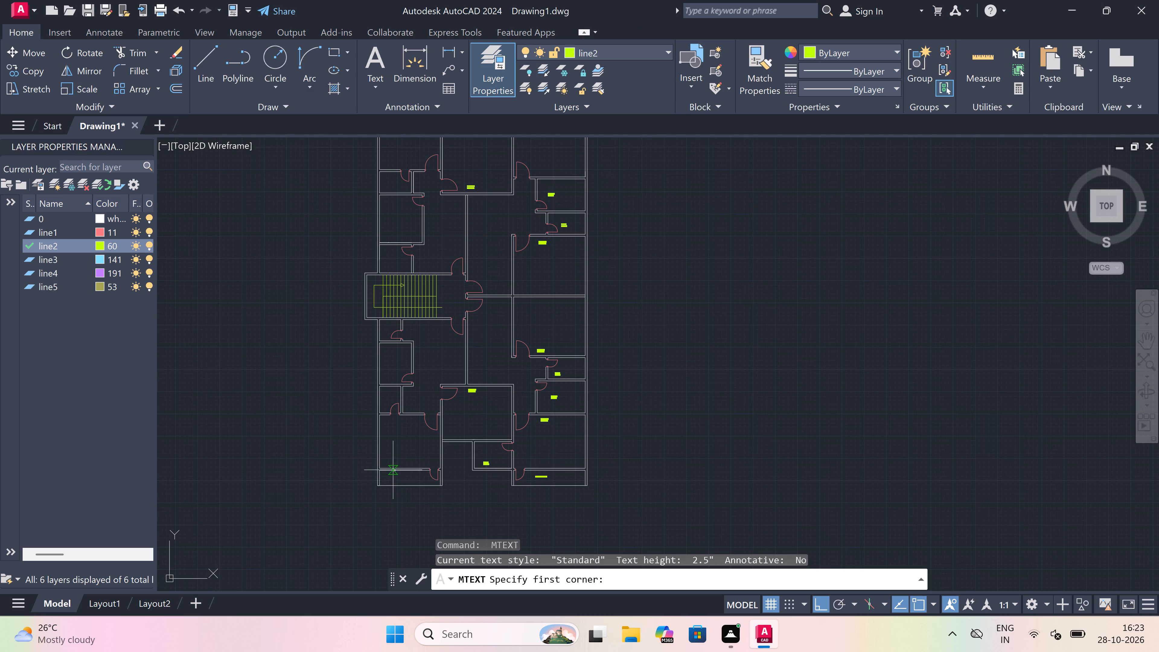
{"action": "scroll", "coordinate": [373, 302], "scroll_direction": "up", "scroll_amount": 2}
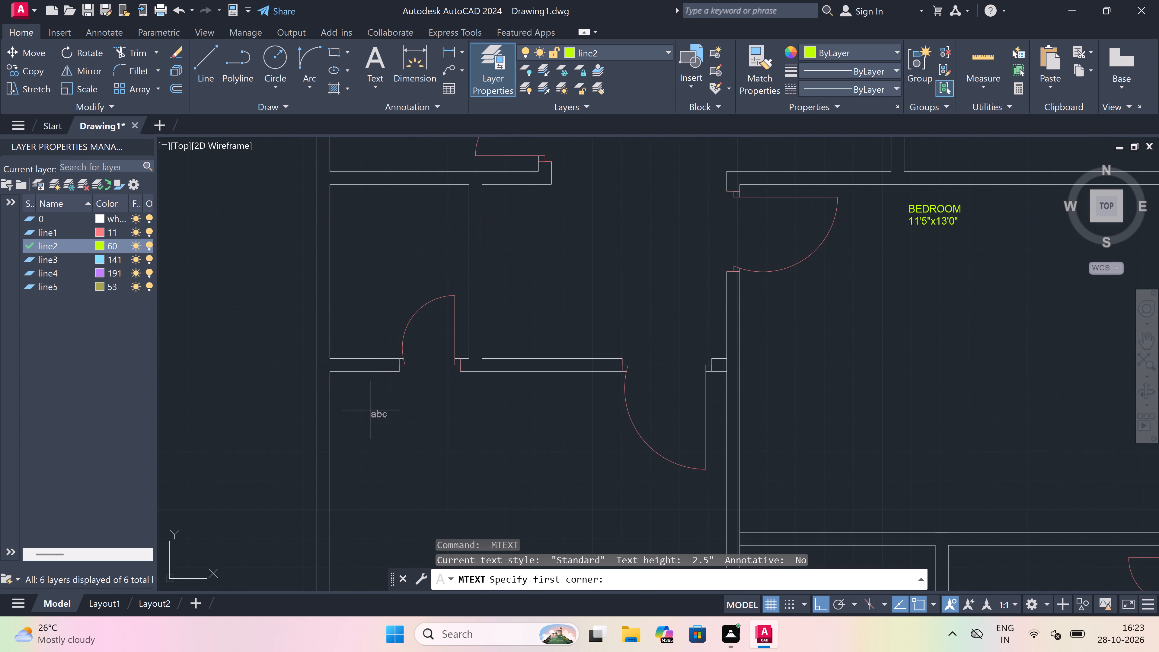
{"action": "left_click_drag", "start_coordinate": [367, 407], "coordinate": [379, 406]}
{"action": "left_click_drag", "start_coordinate": [972, 395], "coordinate": [968, 394]}
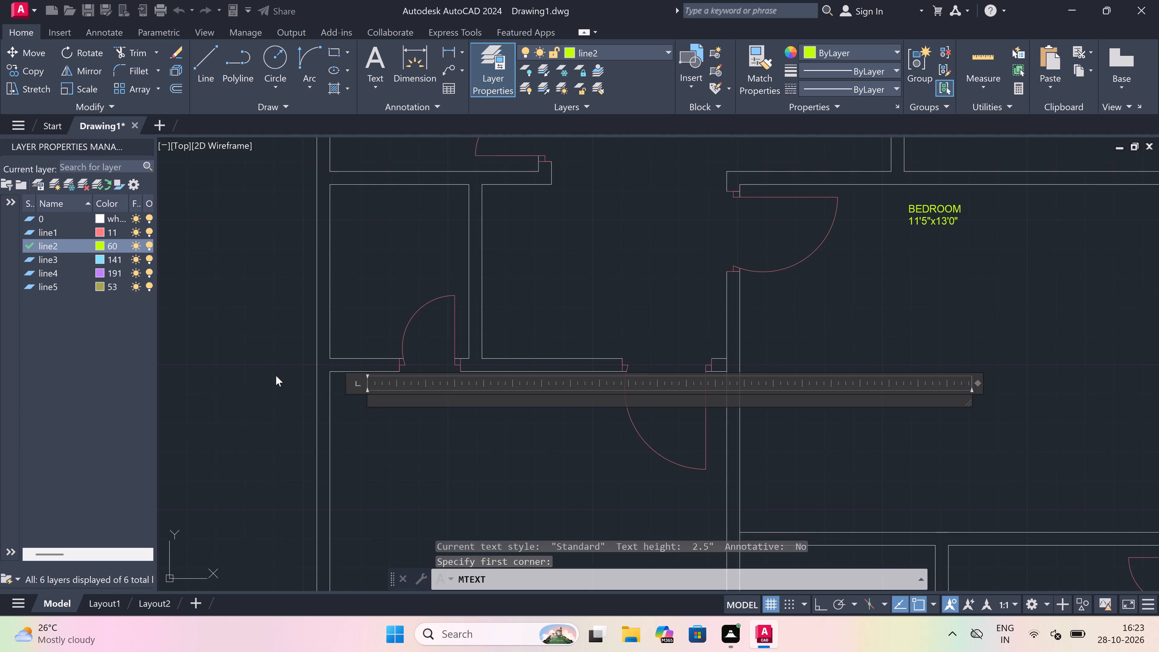
{"action": "scroll", "coordinate": [331, 375], "scroll_direction": "up", "scroll_amount": 2}
{"action": "scroll", "coordinate": [408, 403], "scroll_direction": "down", "scroll_amount": 2}
{"action": "scroll", "coordinate": [417, 431], "scroll_direction": "up", "scroll_amount": 2}
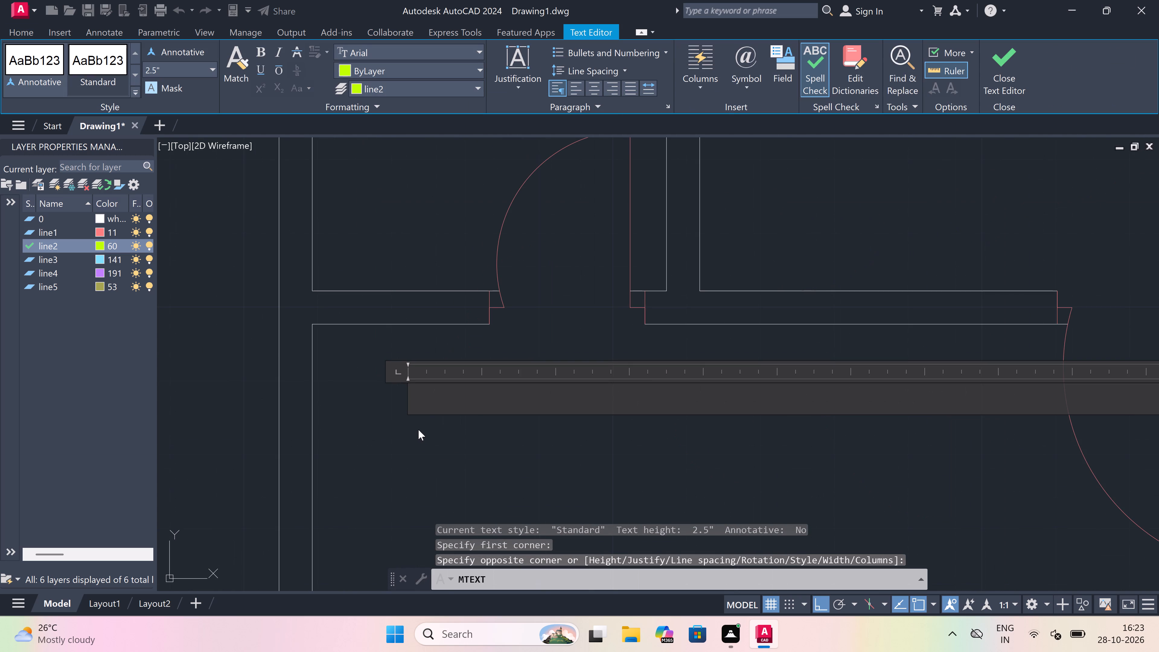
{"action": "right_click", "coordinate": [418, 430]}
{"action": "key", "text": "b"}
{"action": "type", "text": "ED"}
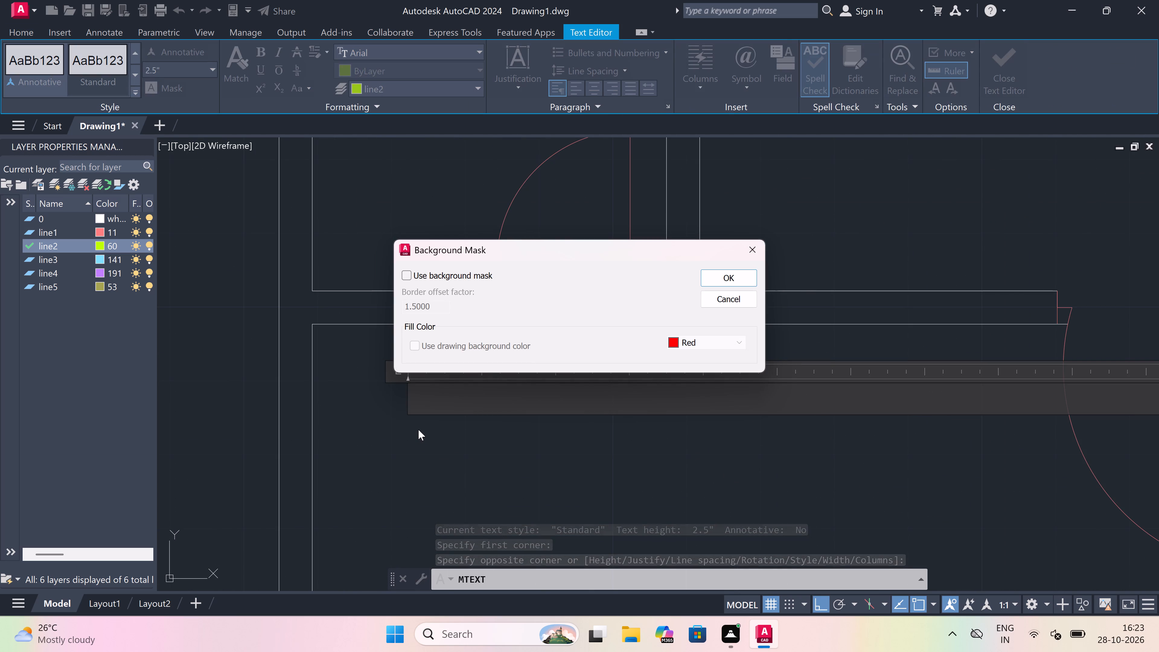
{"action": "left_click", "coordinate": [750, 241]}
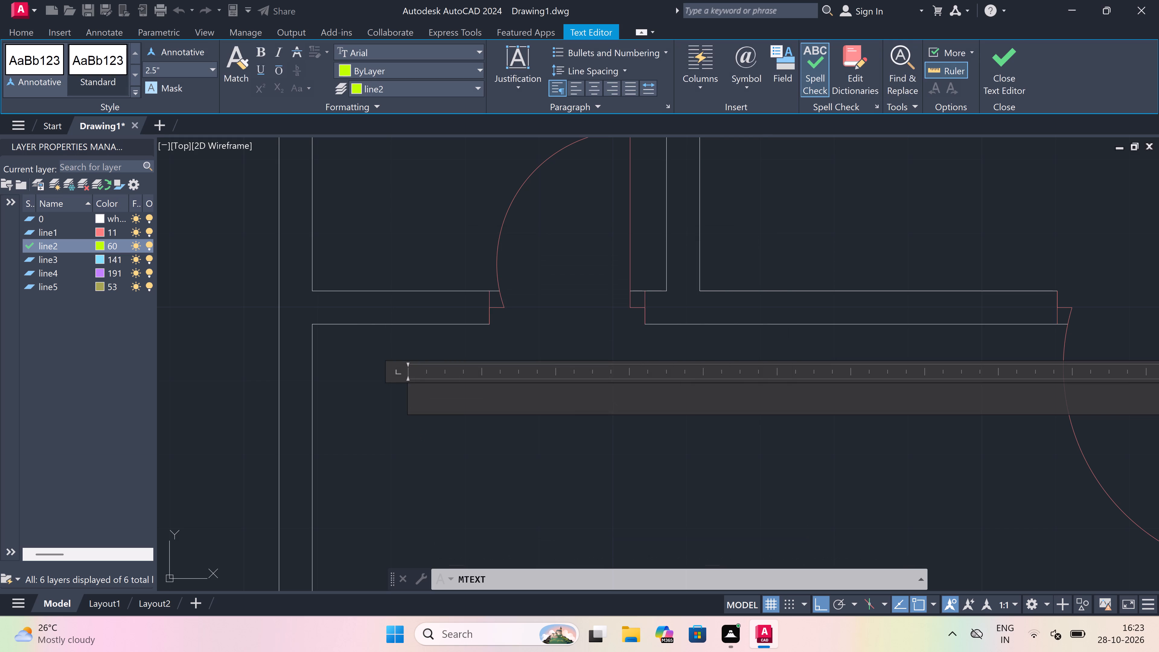
Fill the southwest room's text box with BEDROOM and a second line reading 11'5"x13'0".
{"action": "left_click", "coordinate": [425, 403]}
{"action": "type", "text": "BEDROOM"}
{"action": "key", "text": "Return"}
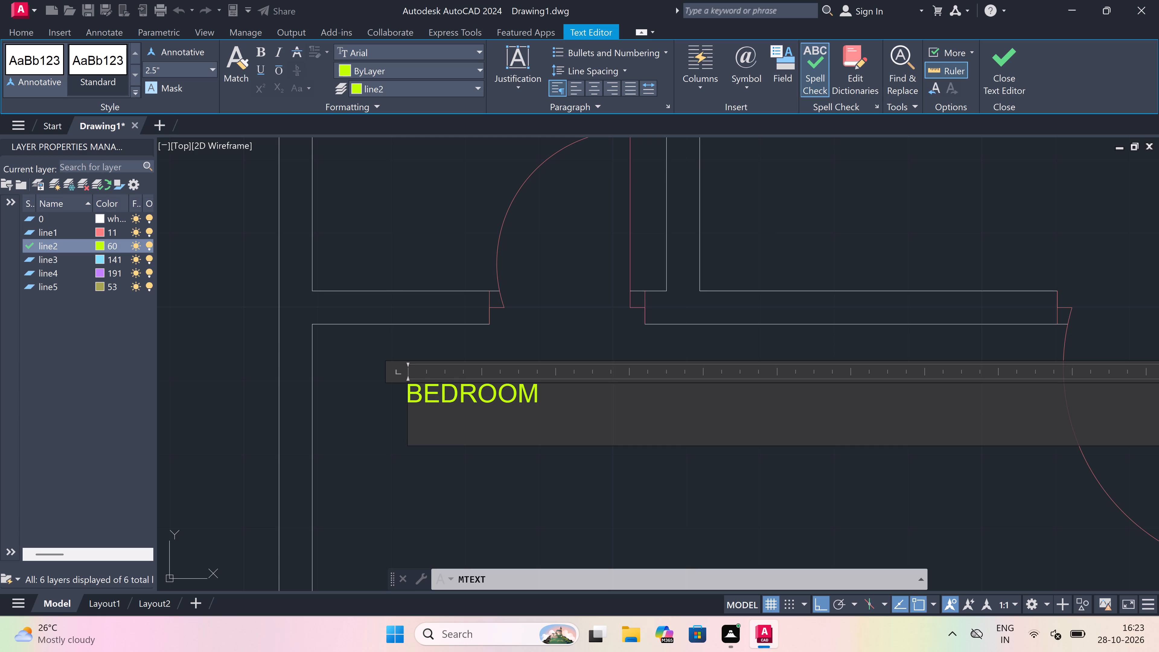
{"action": "type", "text": "11'0"}
{"action": "type", "text": "\"x"}
{"action": "key", "text": "BackSpace"}
{"action": "key", "text": "BackSpace"}
{"action": "key", "text": "BackSpace"}
{"action": "type", "text": "5\""}
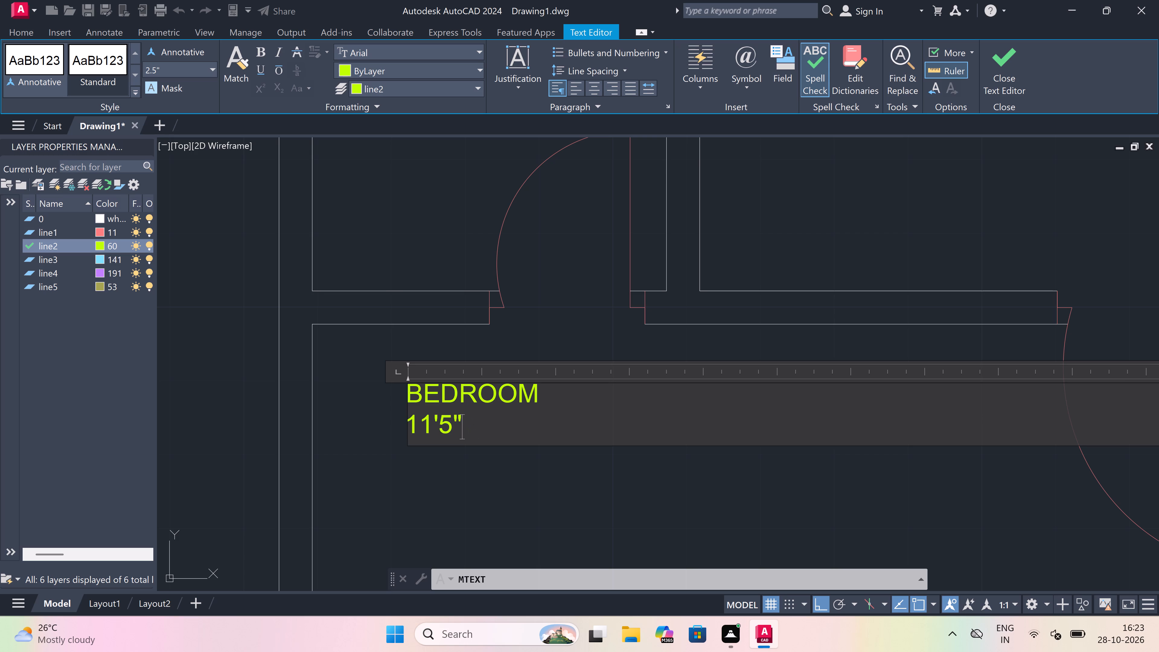
{"action": "type", "text": "x13'0\""}
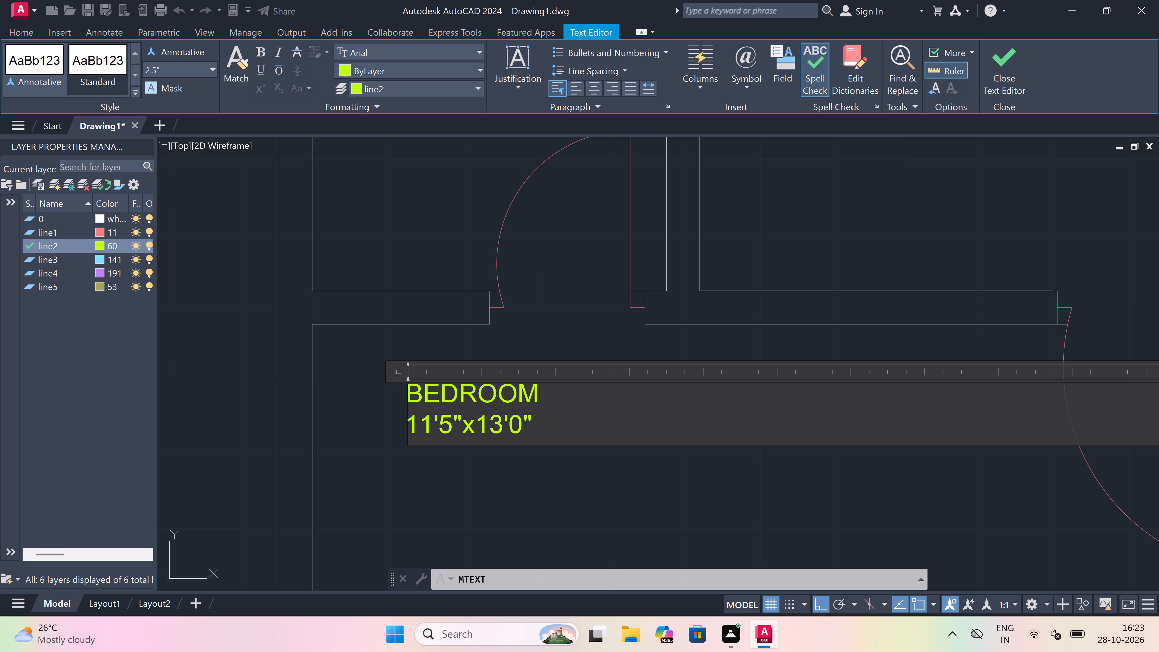
{"action": "left_click", "coordinate": [443, 468]}
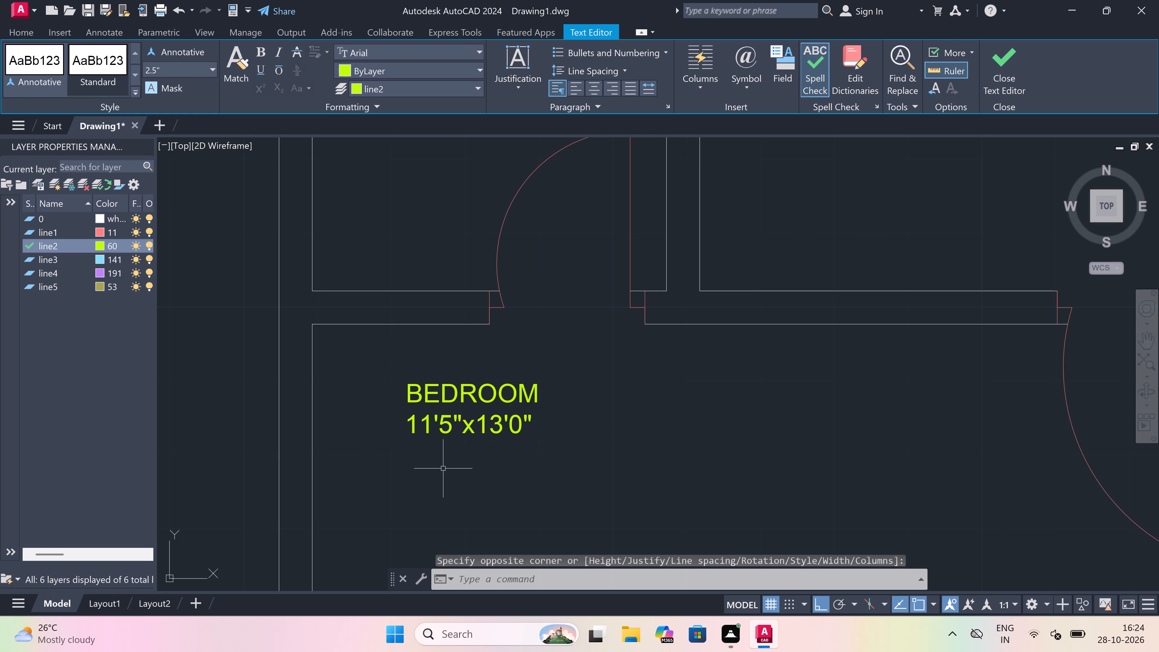
Add a two-line text label, TOILET over 8'0"x4'0", in the small room directly north of the southwest bedroom.
{"action": "scroll", "coordinate": [442, 467], "scroll_direction": "down", "scroll_amount": 5}
{"action": "key", "text": "space"}
{"action": "scroll", "coordinate": [442, 422], "scroll_direction": "up", "scroll_amount": 3}
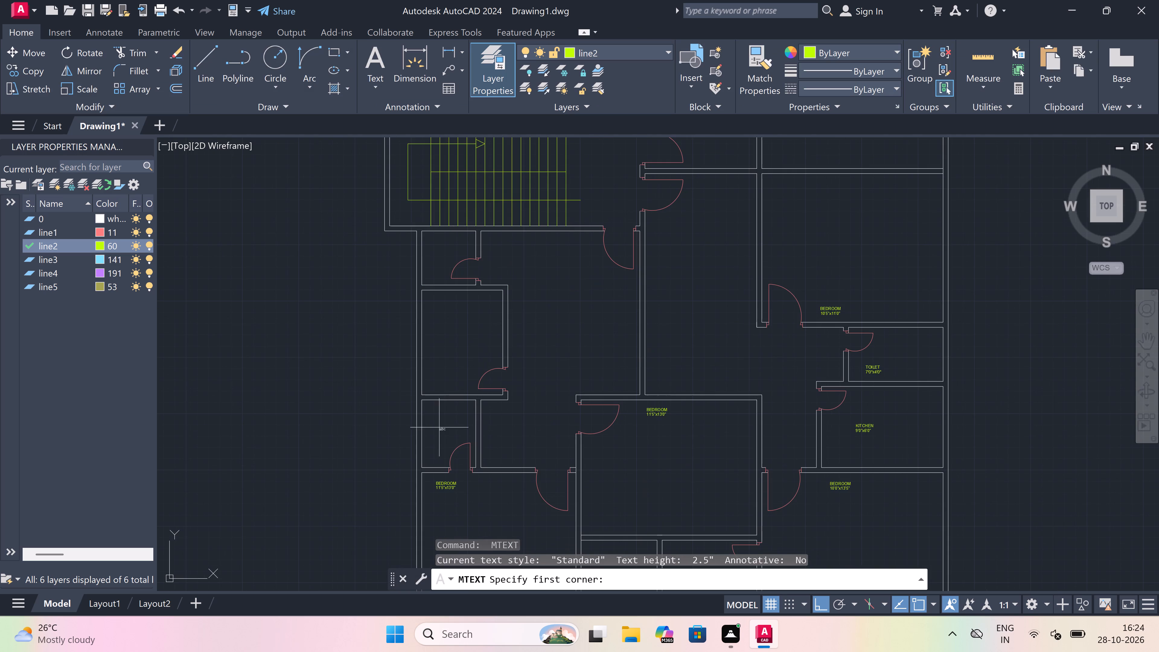
{"action": "scroll", "coordinate": [439, 427], "scroll_direction": "up", "scroll_amount": 3}
{"action": "left_click_drag", "start_coordinate": [402, 440], "coordinate": [532, 452]}
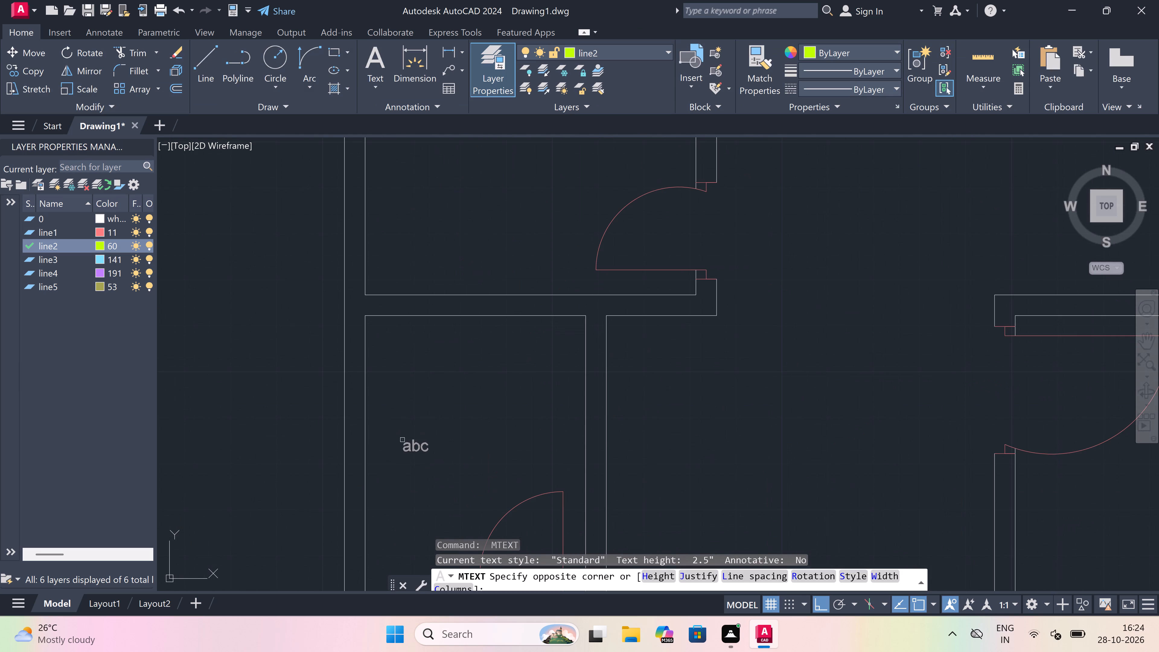
{"action": "left_click", "coordinate": [806, 462]}
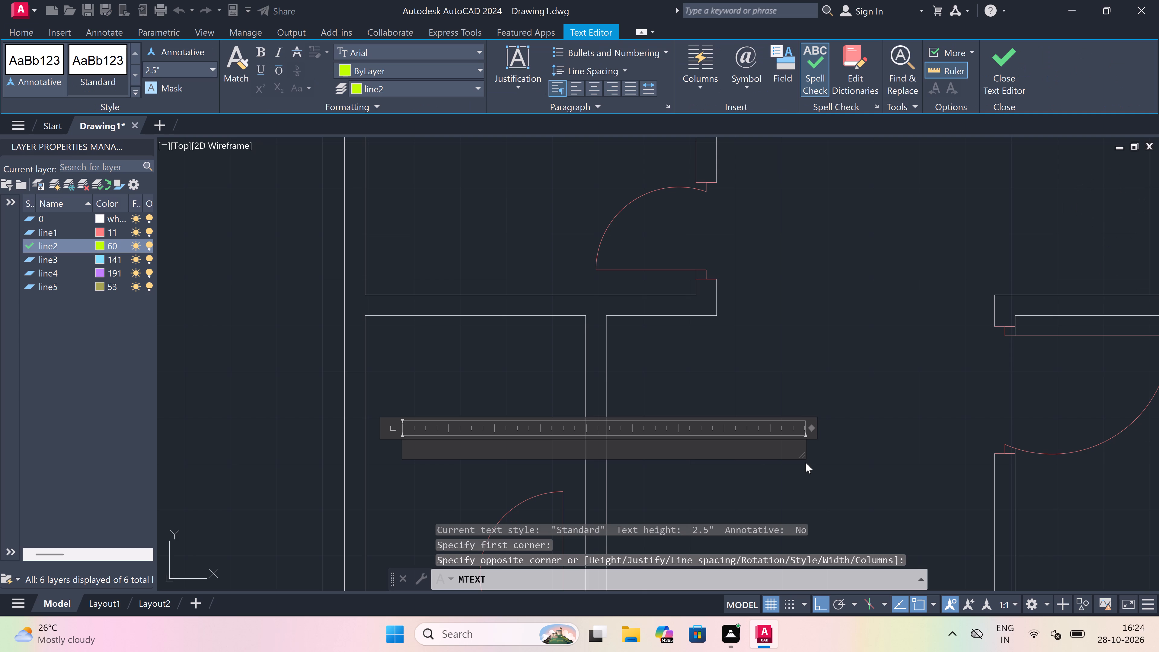
{"action": "type", "text": "TOILET"}
{"action": "key", "text": "Return"}
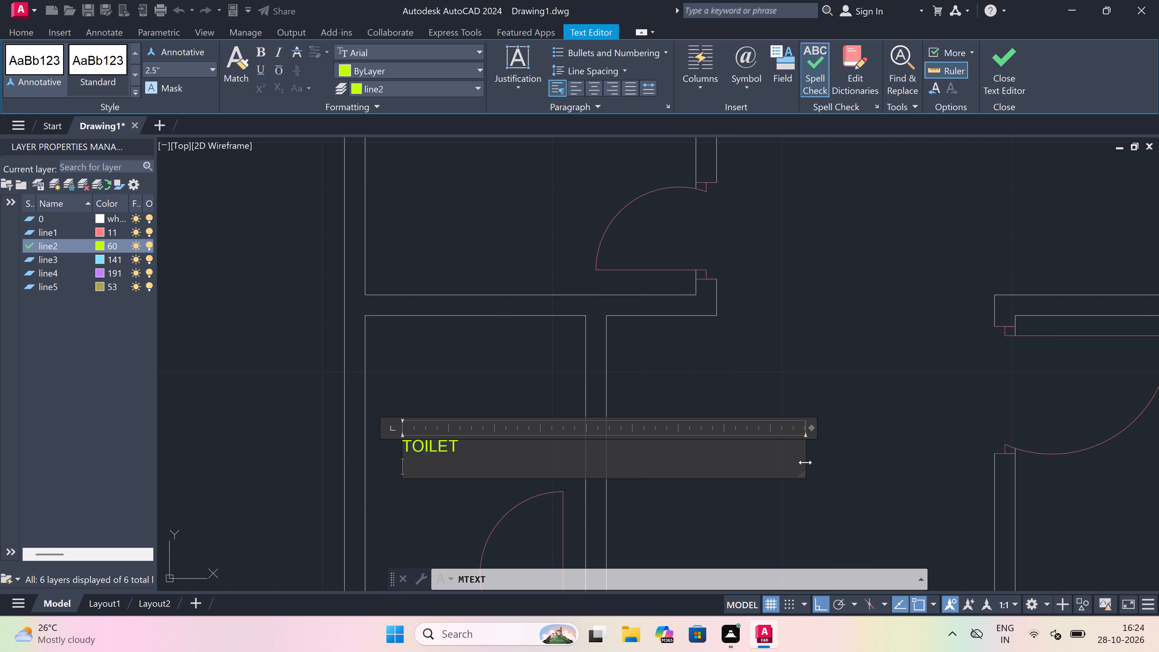
{"action": "type", "text": "8;"}
{"action": "key", "text": "BackSpace"}
{"action": "type", "text": "'0"}
{"action": "type", "text": "\"x"}
{"action": "type", "text": "4'0\""}
Change the size line of the label in the small room north of the southwest bedroom to 4'0"x8'0".
{"action": "scroll", "coordinate": [489, 432], "scroll_direction": "down", "scroll_amount": 3}
{"action": "scroll", "coordinate": [487, 433], "scroll_direction": "up", "scroll_amount": 4}
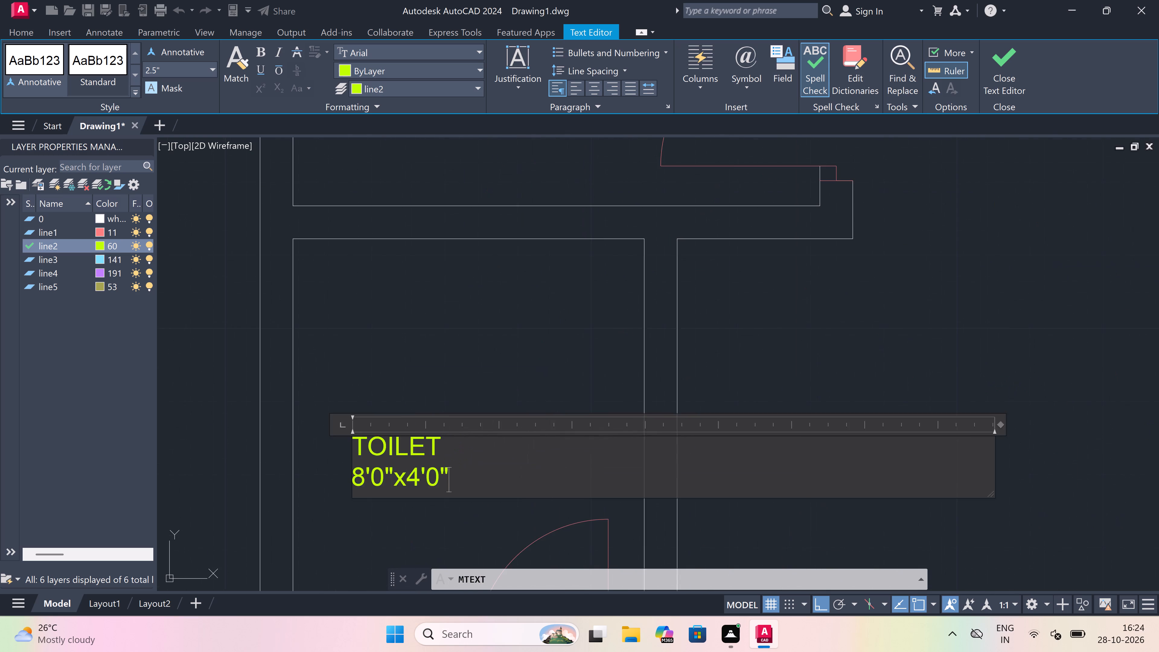
{"action": "scroll", "coordinate": [487, 433], "scroll_direction": "down", "scroll_amount": 4}
{"action": "scroll", "coordinate": [476, 444], "scroll_direction": "up", "scroll_amount": 6}
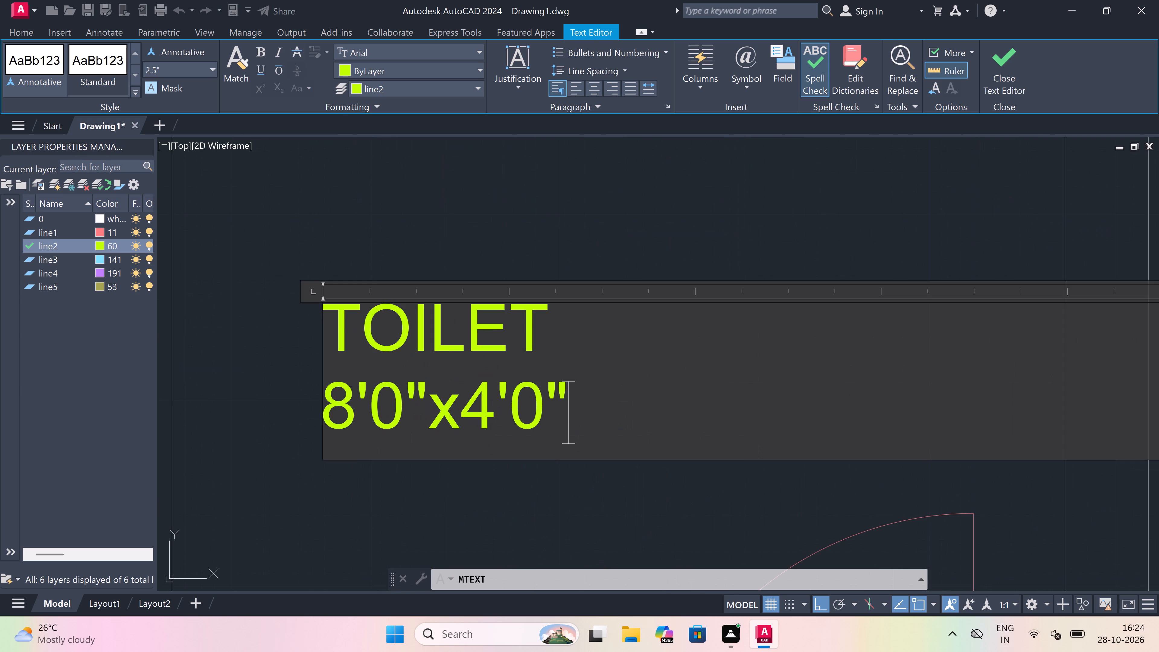
{"action": "left_click", "coordinate": [454, 427]}
{"action": "key", "text": "BackSpace"}
{"action": "key", "text": "BackSpace"}
{"action": "key", "text": "BackSpace"}
{"action": "key", "text": "BackSpace"}
{"action": "key", "text": "BackSpace"}
{"action": "key", "text": "BackSpace"}
{"action": "key", "text": "BackSpace"}
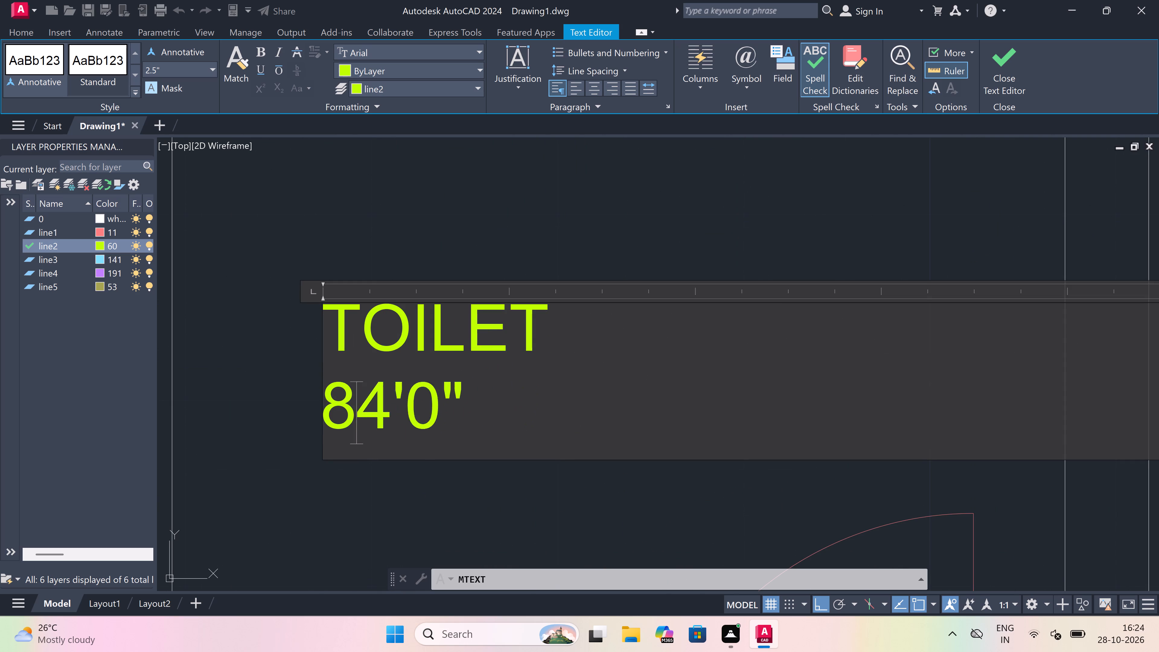
{"action": "key", "text": "Return"}
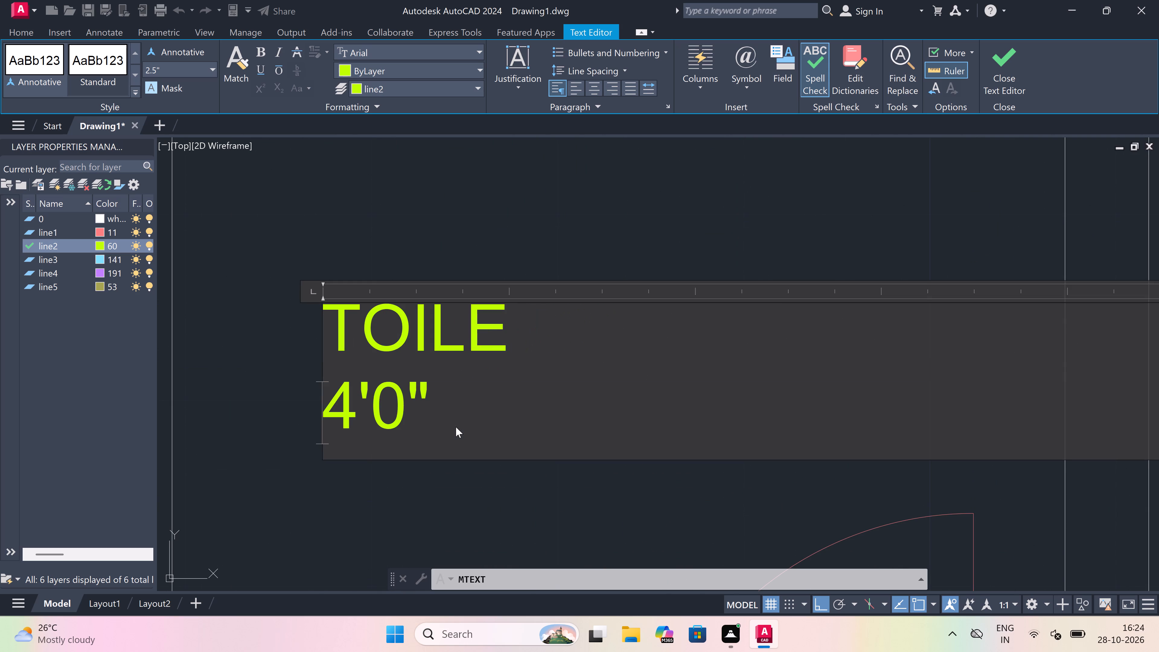
{"action": "left_click", "coordinate": [483, 421]}
{"action": "type", "text": "x8'0\""}
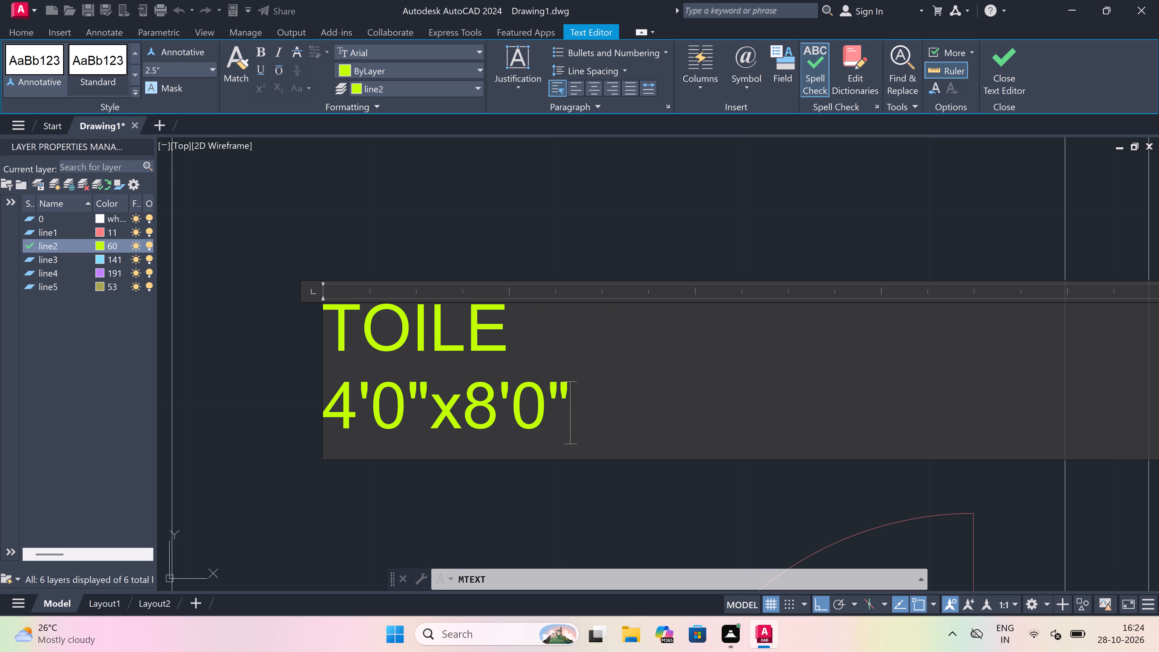
{"action": "left_click", "coordinate": [455, 511]}
Add a two-line text label, KITCHEN over 7'9"x8'0", in the room directly north of the 4'0"x8'0" toilet on the west side.
{"action": "scroll", "coordinate": [453, 437], "scroll_direction": "down", "scroll_amount": 4}
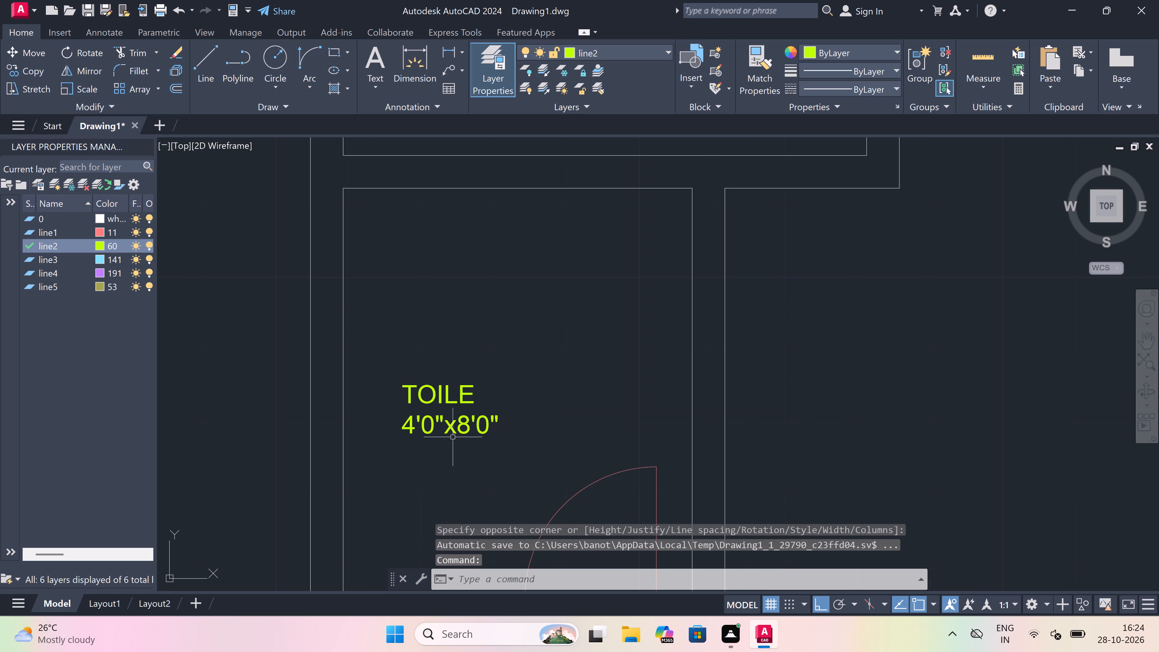
{"action": "key", "text": "m"}
{"action": "key", "text": "t"}
{"action": "key", "text": "space"}
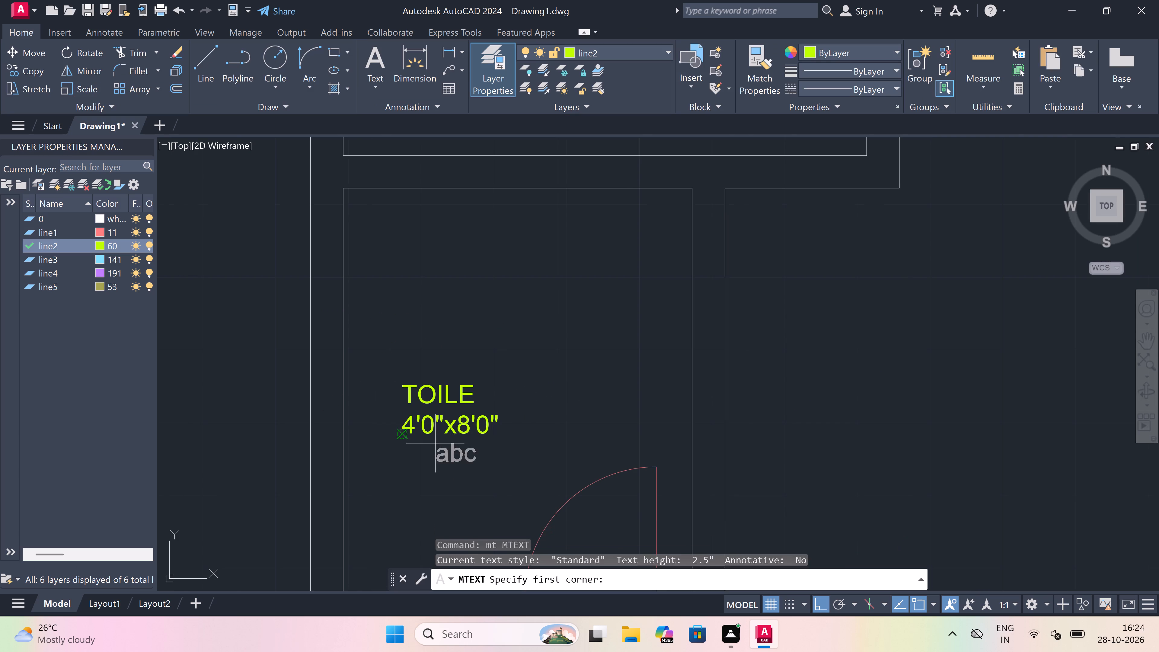
{"action": "scroll", "coordinate": [435, 443], "scroll_direction": "down", "scroll_amount": 3}
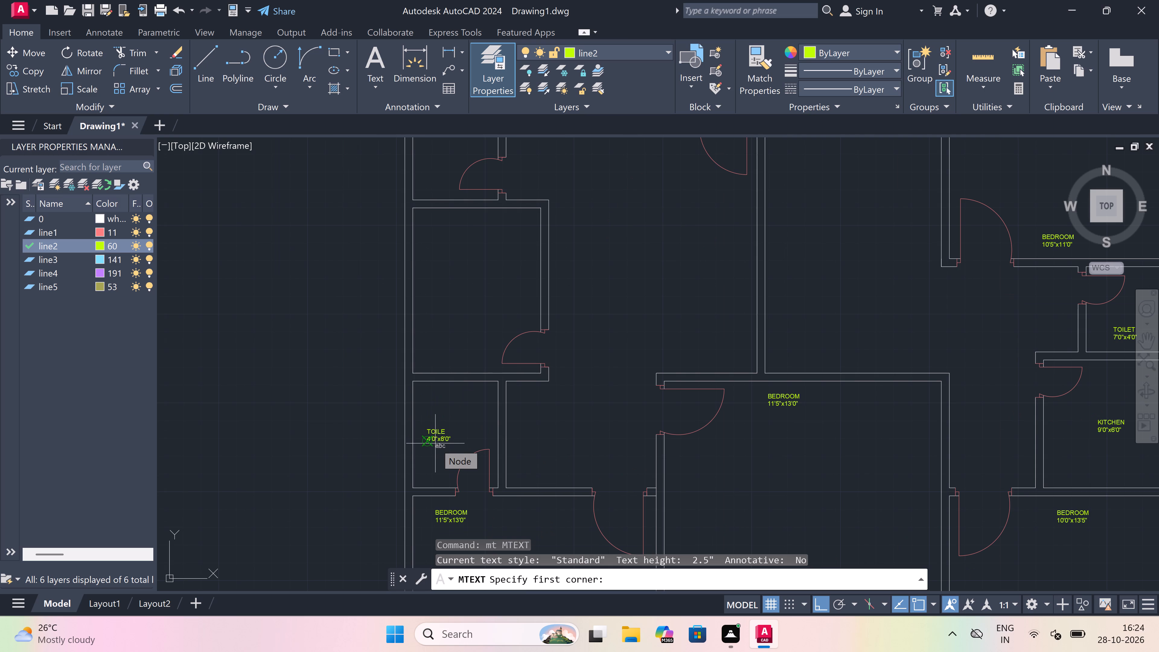
{"action": "scroll", "coordinate": [435, 443], "scroll_direction": "down", "scroll_amount": 3}
{"action": "scroll", "coordinate": [438, 398], "scroll_direction": "up", "scroll_amount": 3}
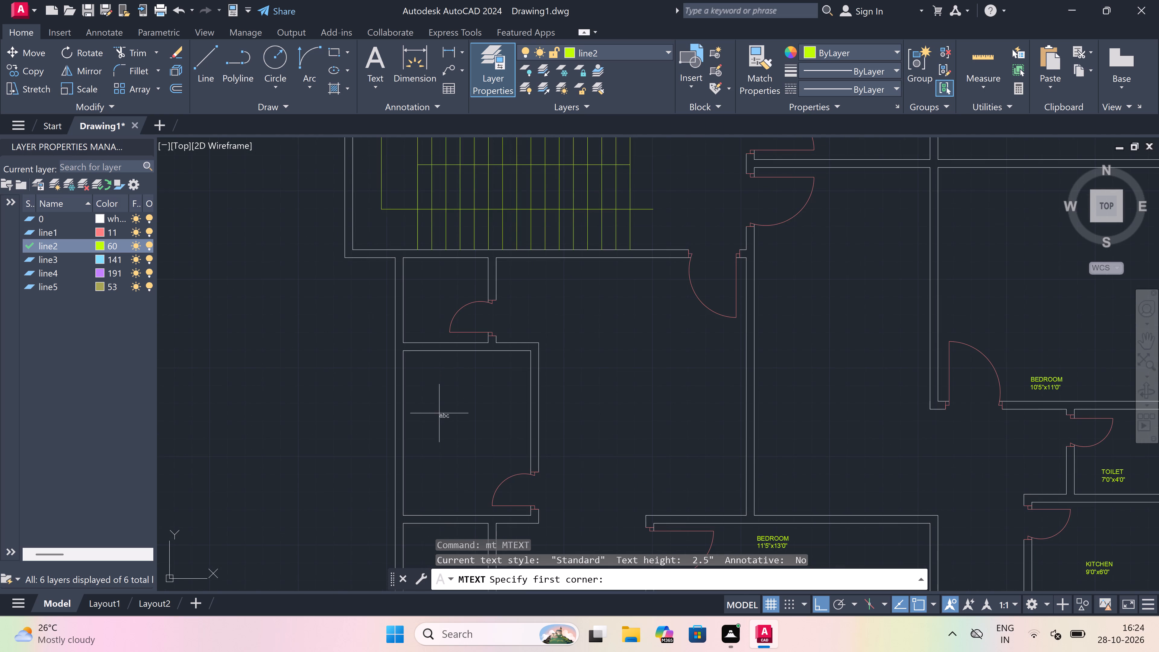
{"action": "left_click_drag", "start_coordinate": [441, 433], "coordinate": [448, 430]}
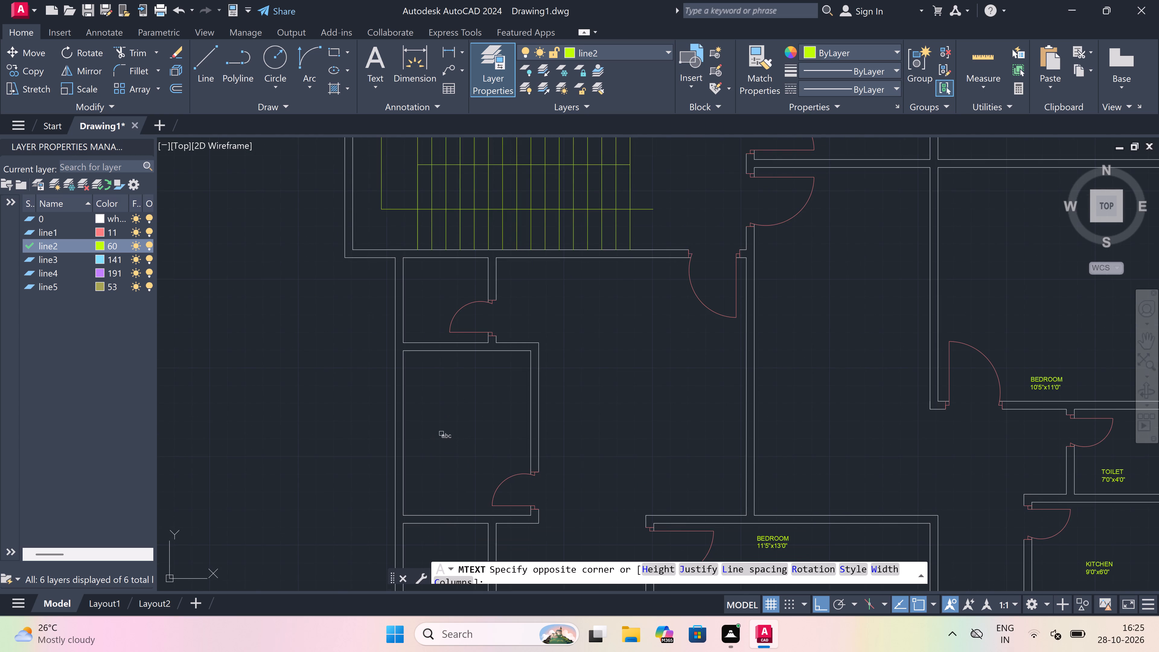
{"action": "left_click", "coordinate": [729, 412]}
{"action": "scroll", "coordinate": [466, 441], "scroll_direction": "up", "scroll_amount": 2}
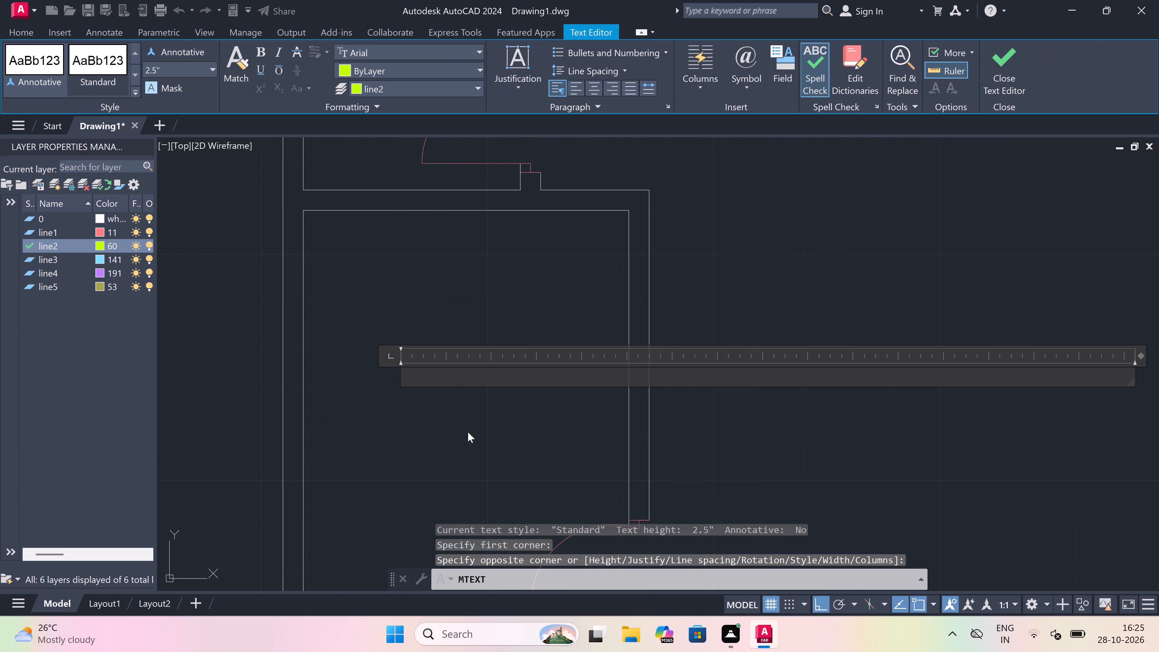
{"action": "type", "text": "KITCHEN"}
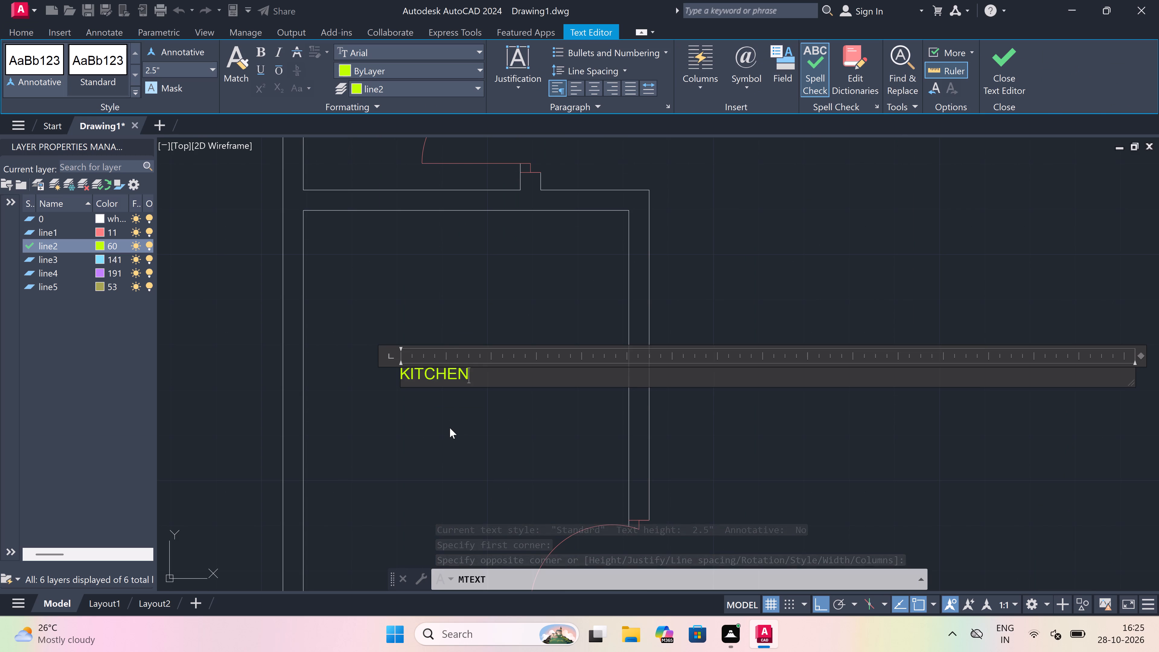
{"action": "key", "text": "Return"}
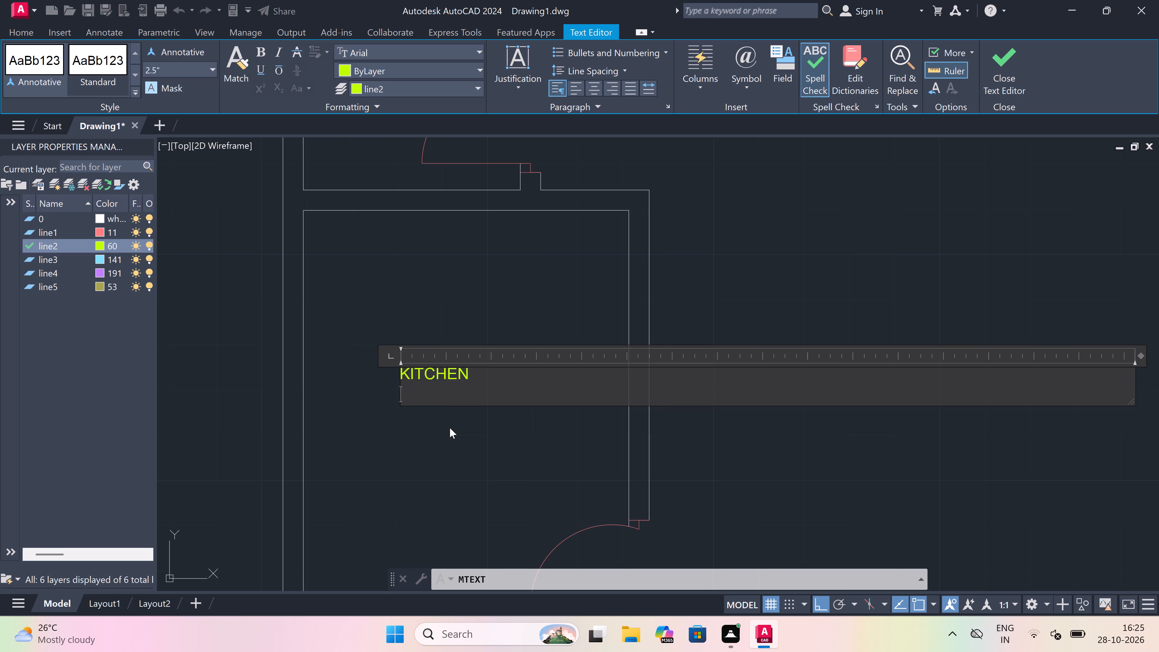
{"action": "type", "text": "7'9"}
{"action": "type", "text": "\"x8'0\""}
{"action": "left_click", "coordinate": [444, 421]}
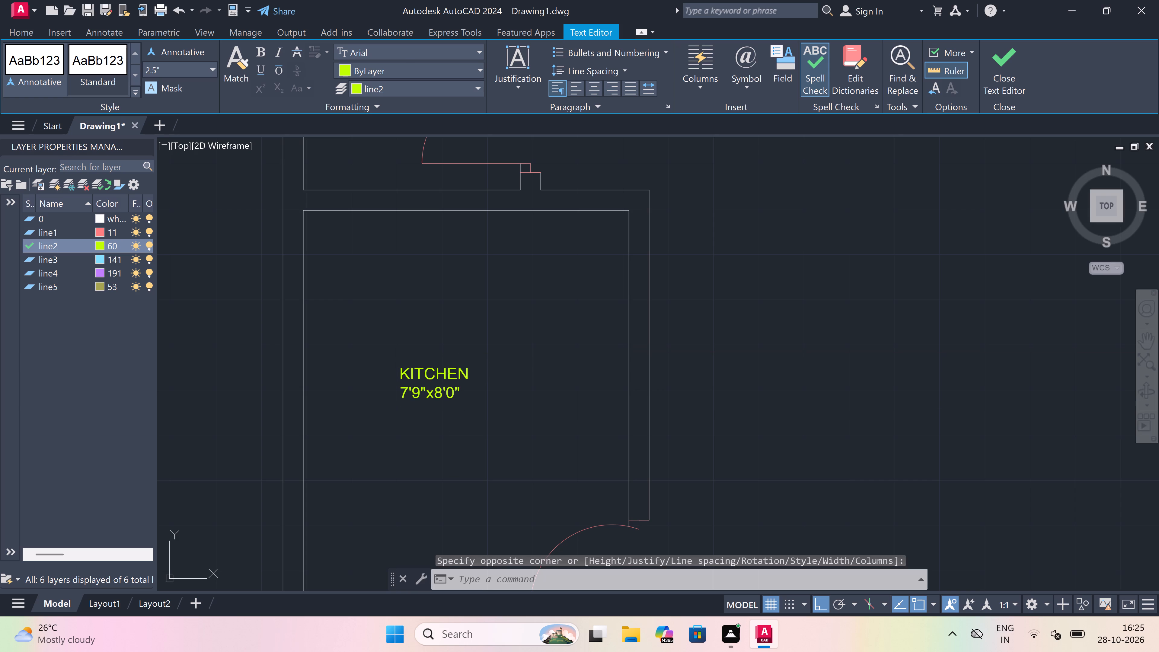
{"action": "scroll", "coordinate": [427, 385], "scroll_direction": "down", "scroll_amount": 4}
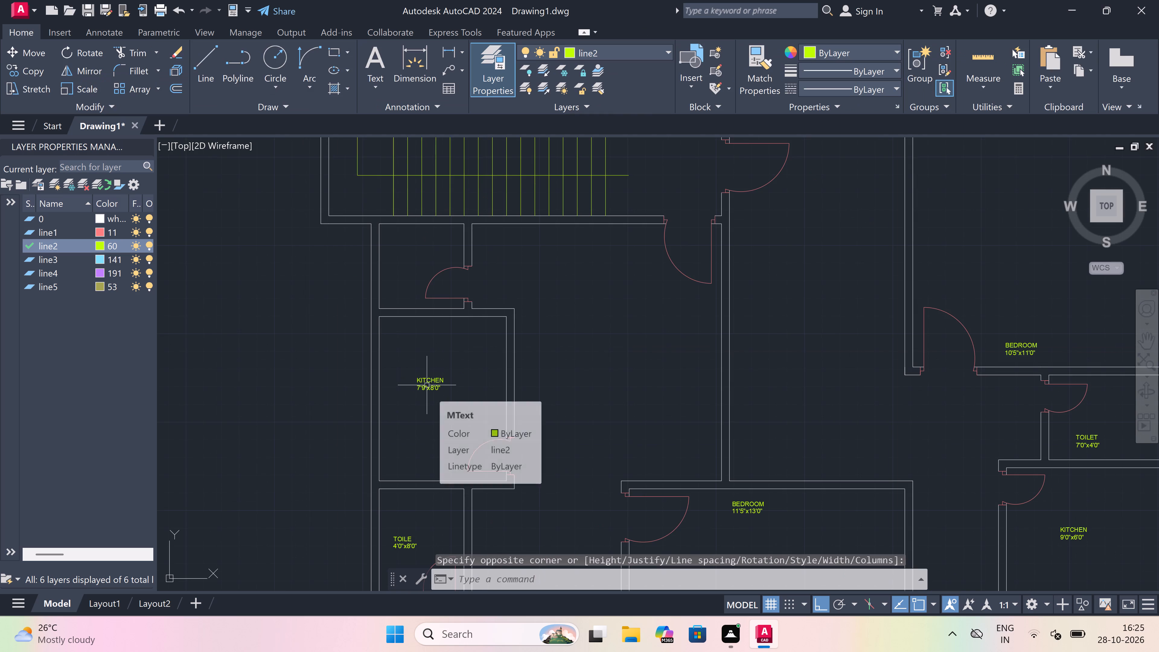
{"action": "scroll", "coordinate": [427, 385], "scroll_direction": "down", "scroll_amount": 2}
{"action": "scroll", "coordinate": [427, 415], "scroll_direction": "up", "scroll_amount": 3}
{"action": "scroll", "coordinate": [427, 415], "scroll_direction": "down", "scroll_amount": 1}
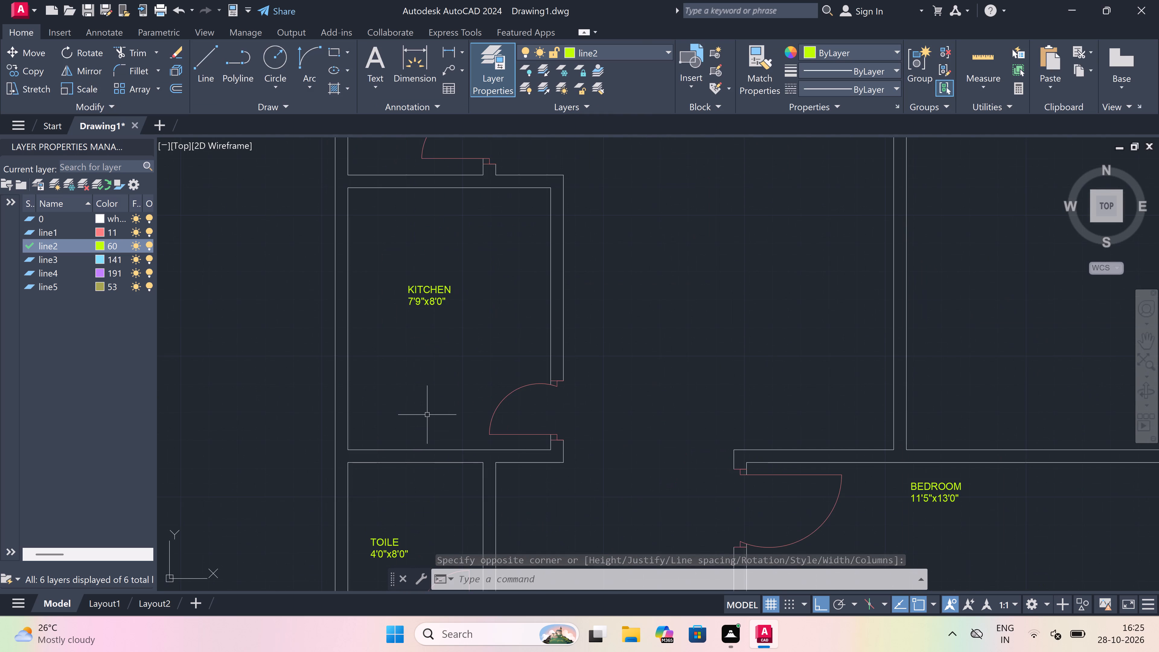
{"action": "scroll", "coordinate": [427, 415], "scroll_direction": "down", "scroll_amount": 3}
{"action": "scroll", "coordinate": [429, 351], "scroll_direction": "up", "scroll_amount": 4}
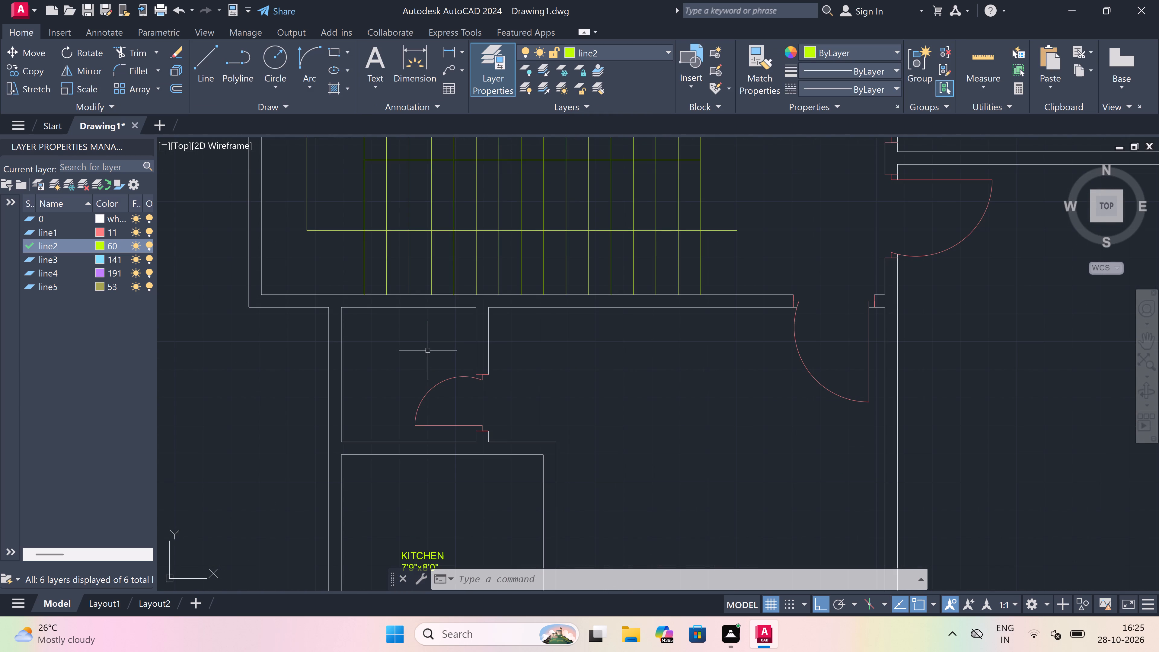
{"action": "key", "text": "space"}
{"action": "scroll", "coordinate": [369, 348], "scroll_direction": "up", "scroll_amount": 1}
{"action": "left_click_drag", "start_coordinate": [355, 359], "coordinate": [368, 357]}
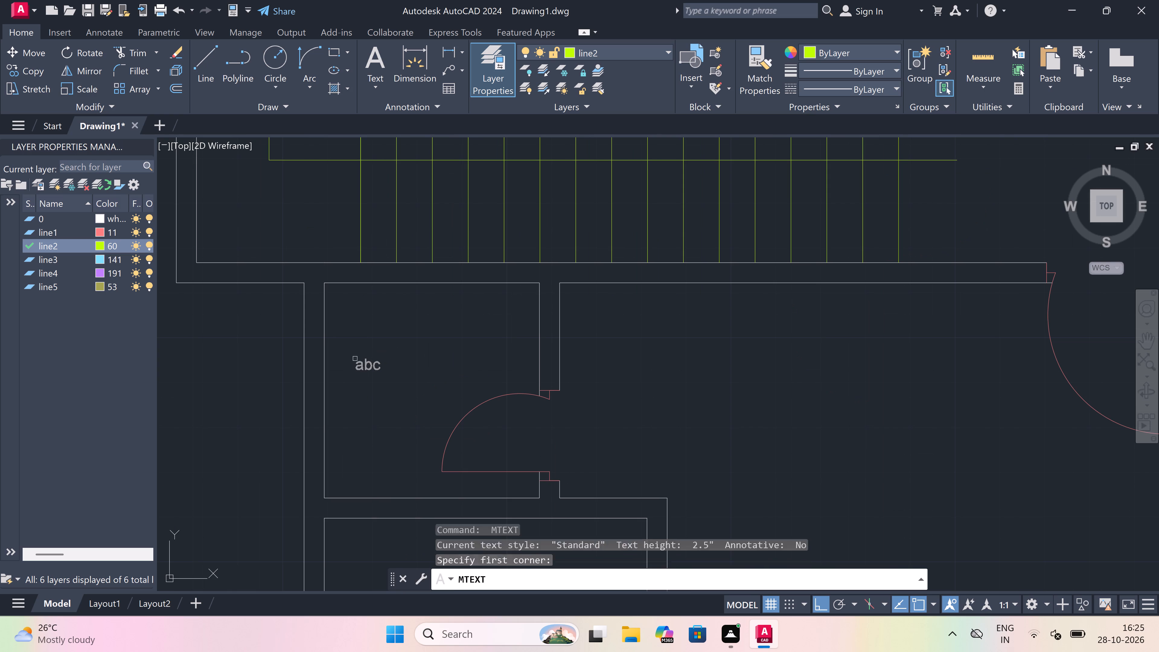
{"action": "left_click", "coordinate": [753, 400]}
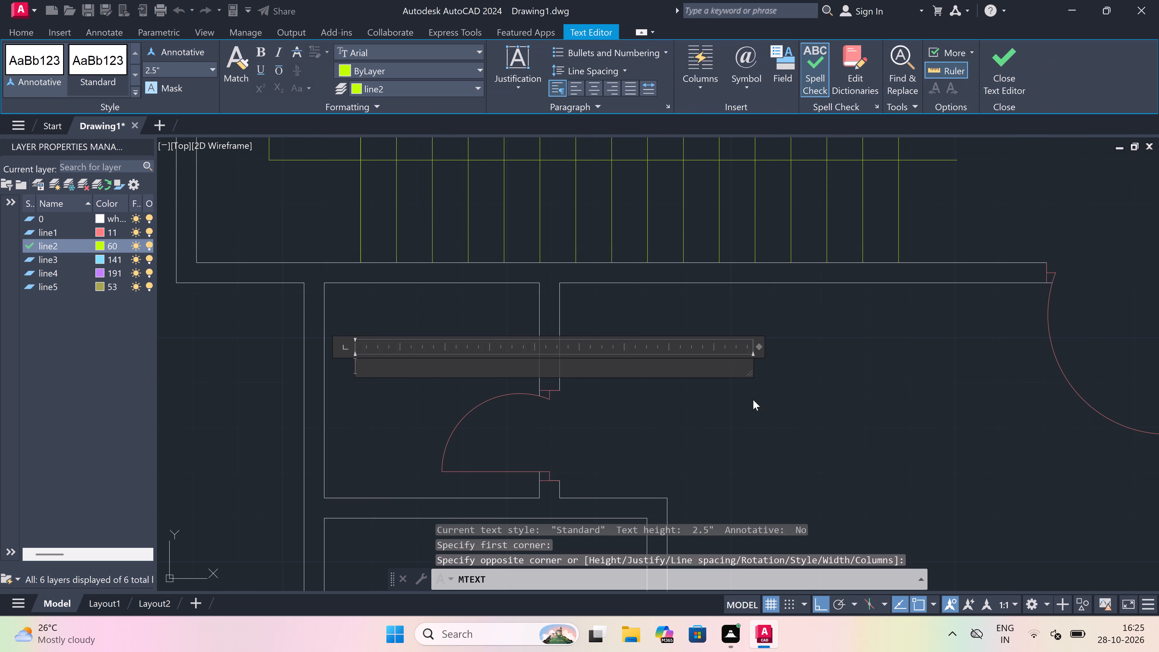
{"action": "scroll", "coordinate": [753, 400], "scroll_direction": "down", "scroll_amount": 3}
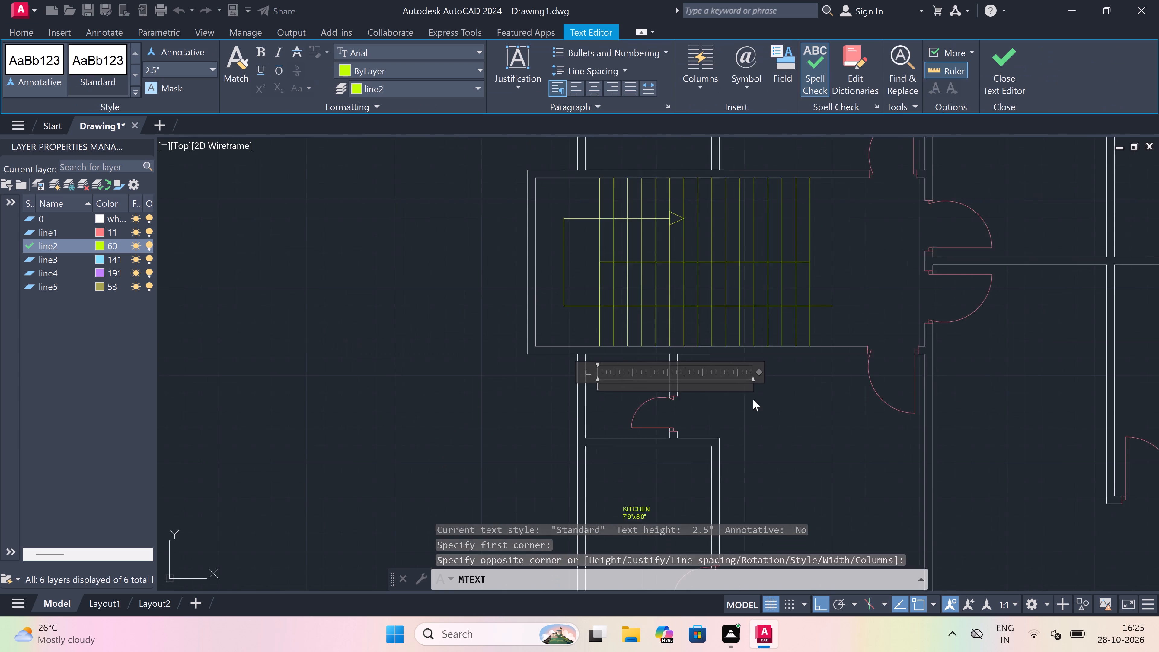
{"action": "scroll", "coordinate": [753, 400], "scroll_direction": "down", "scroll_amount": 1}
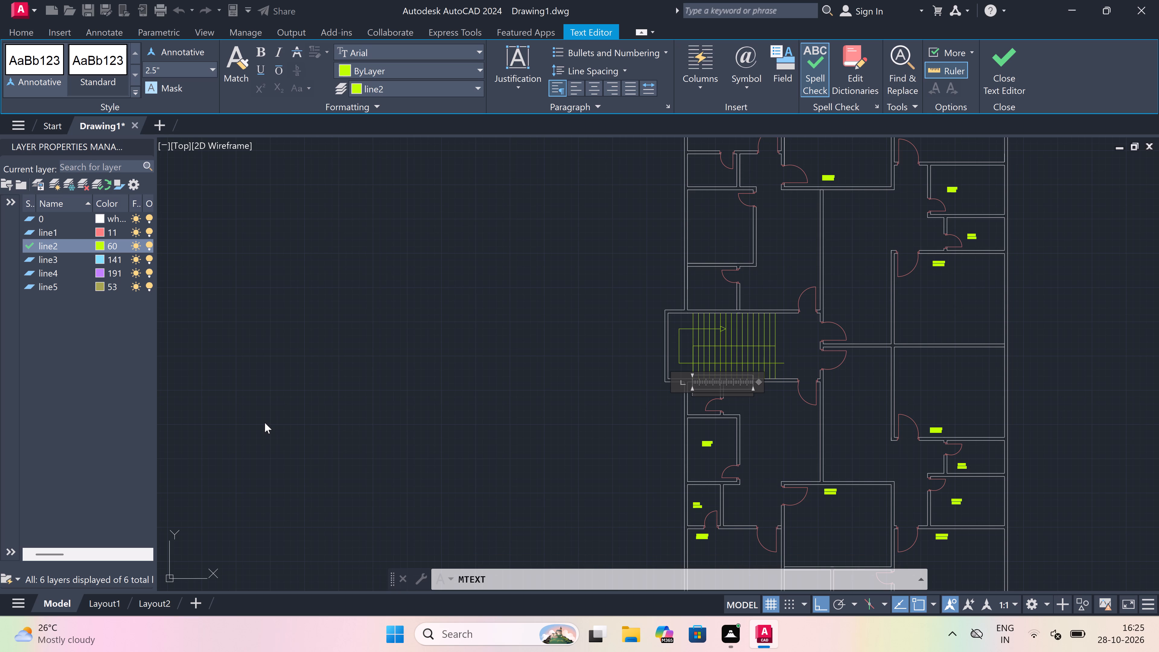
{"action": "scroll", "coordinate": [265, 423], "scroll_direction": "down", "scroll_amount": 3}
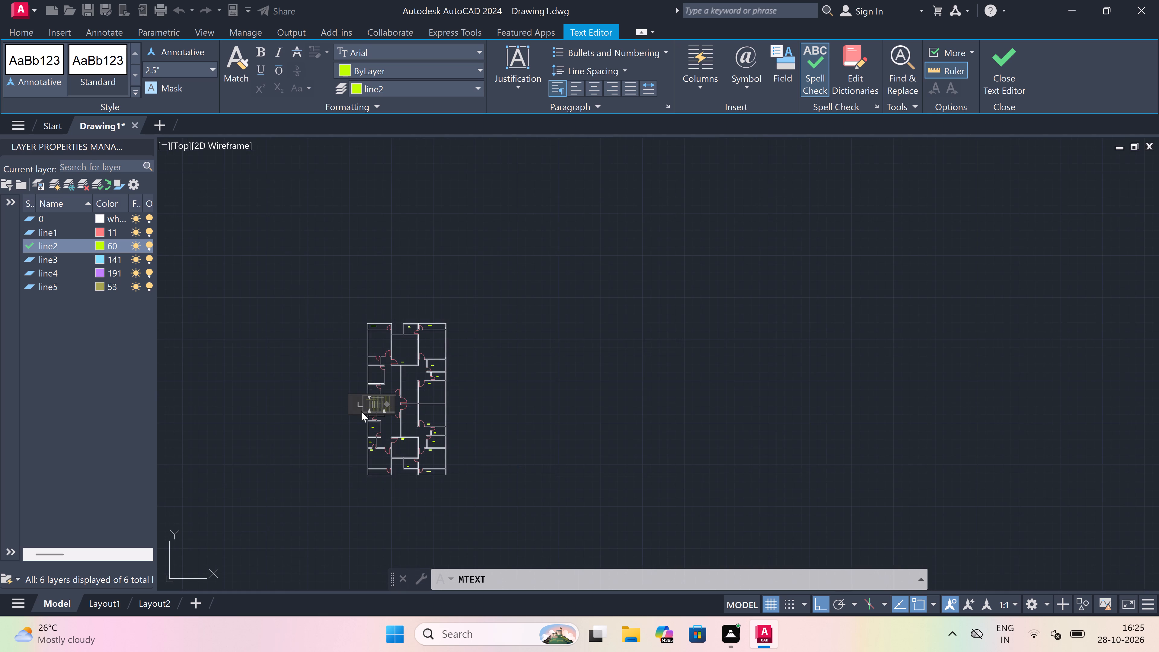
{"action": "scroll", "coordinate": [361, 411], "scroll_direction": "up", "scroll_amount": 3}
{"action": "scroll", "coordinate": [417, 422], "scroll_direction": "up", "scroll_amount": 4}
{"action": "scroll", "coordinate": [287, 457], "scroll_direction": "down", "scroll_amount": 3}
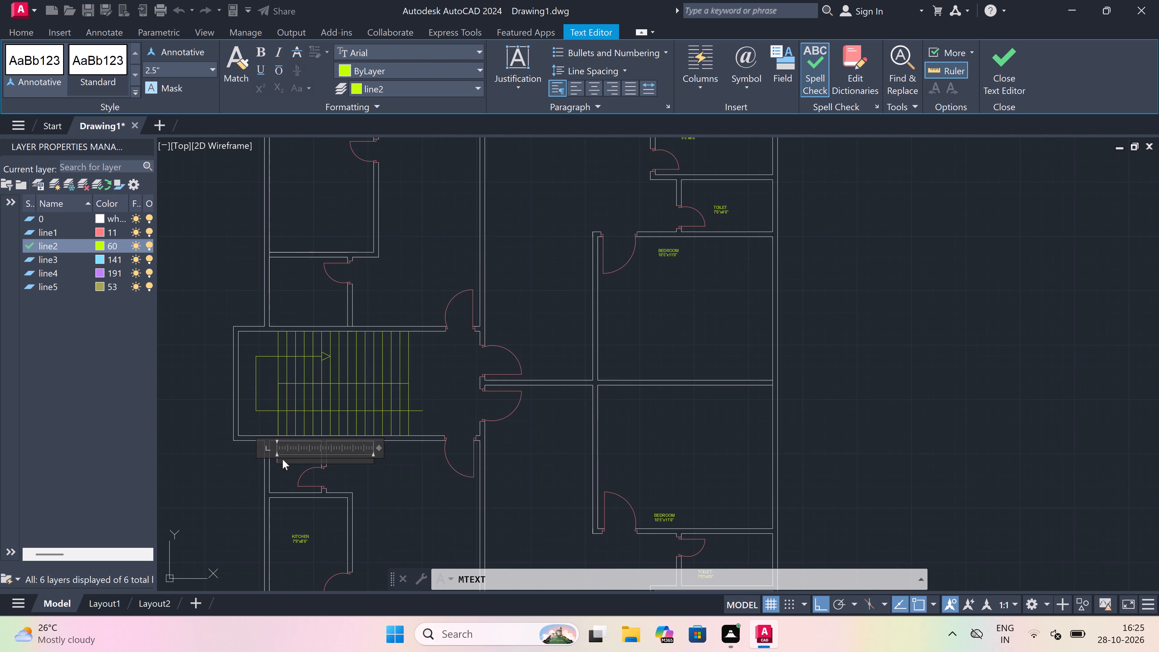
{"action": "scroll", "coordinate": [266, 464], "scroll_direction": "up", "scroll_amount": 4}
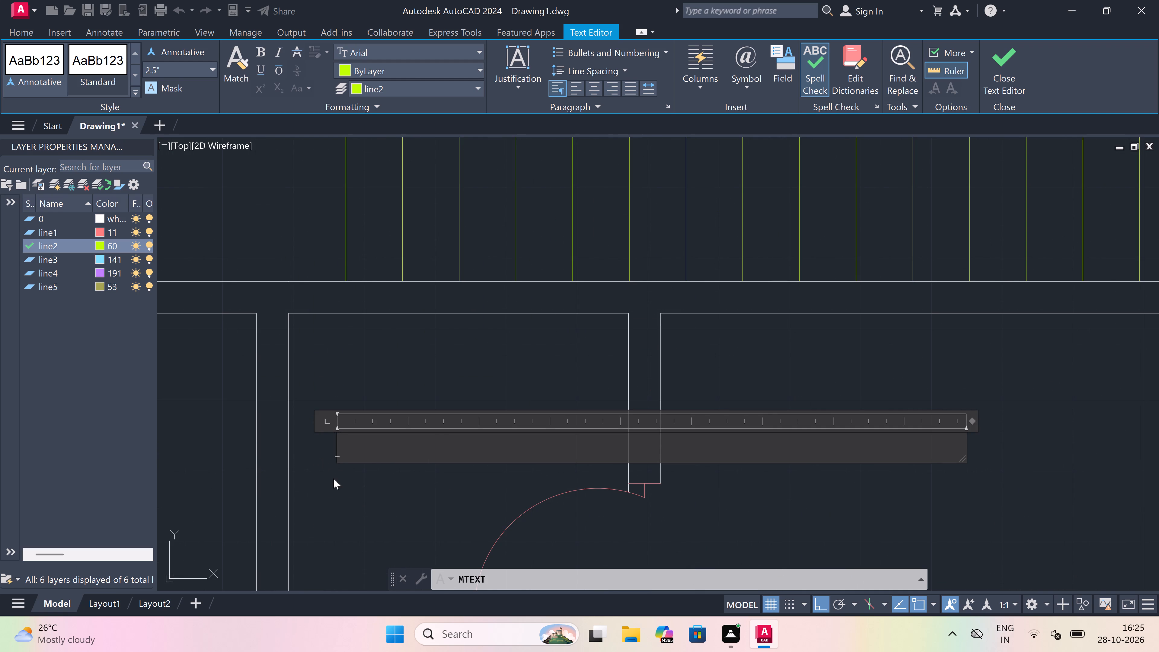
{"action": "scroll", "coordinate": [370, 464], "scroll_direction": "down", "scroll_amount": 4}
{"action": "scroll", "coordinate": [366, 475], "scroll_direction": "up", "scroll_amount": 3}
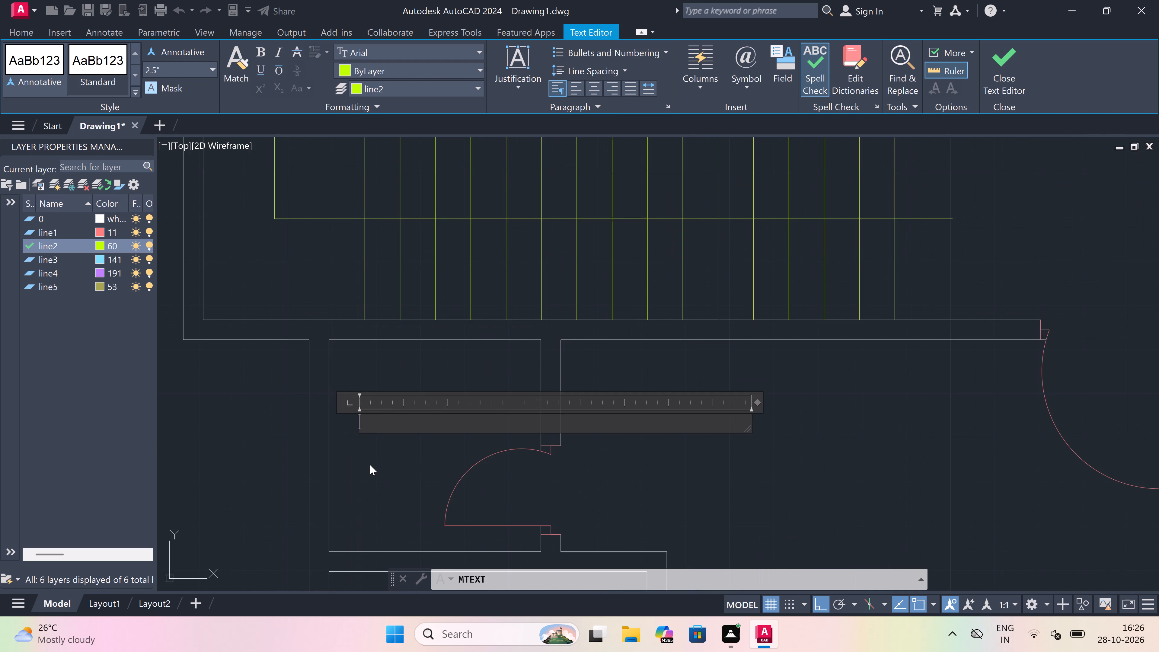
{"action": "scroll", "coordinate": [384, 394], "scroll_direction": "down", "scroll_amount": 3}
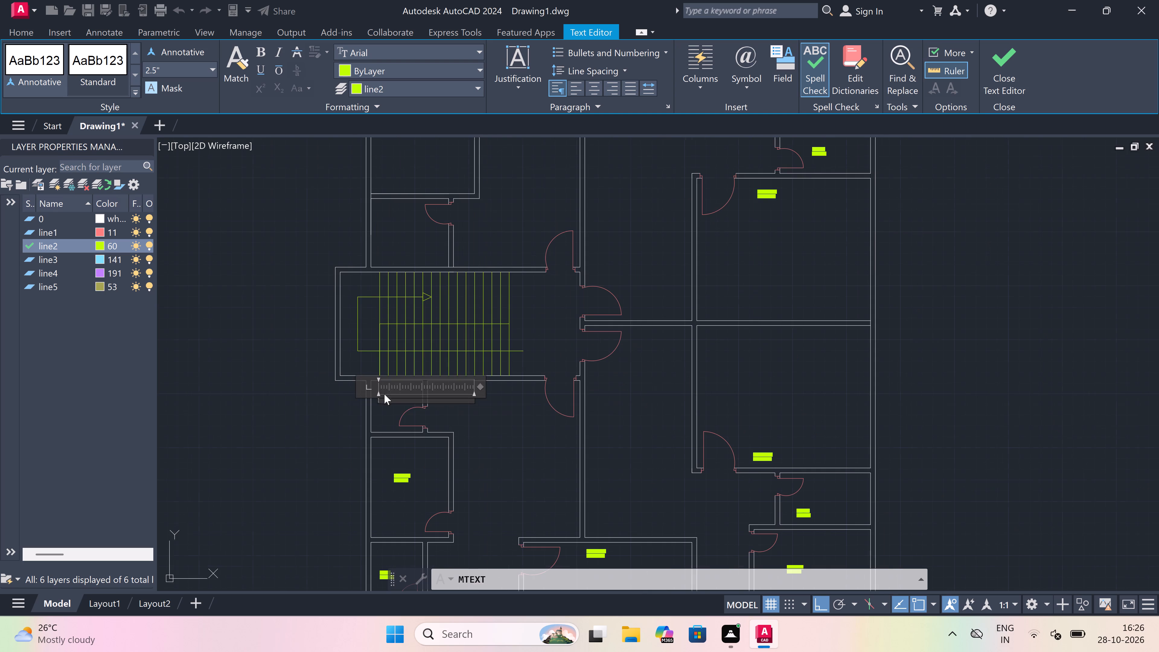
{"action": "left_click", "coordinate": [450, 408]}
Make layer 0 current and draw a line 8' east from the northwest inside corner of the small room just south of the staircase.
{"action": "scroll", "coordinate": [437, 398], "scroll_direction": "up", "scroll_amount": 2}
{"action": "scroll", "coordinate": [437, 398], "scroll_direction": "down", "scroll_amount": 1}
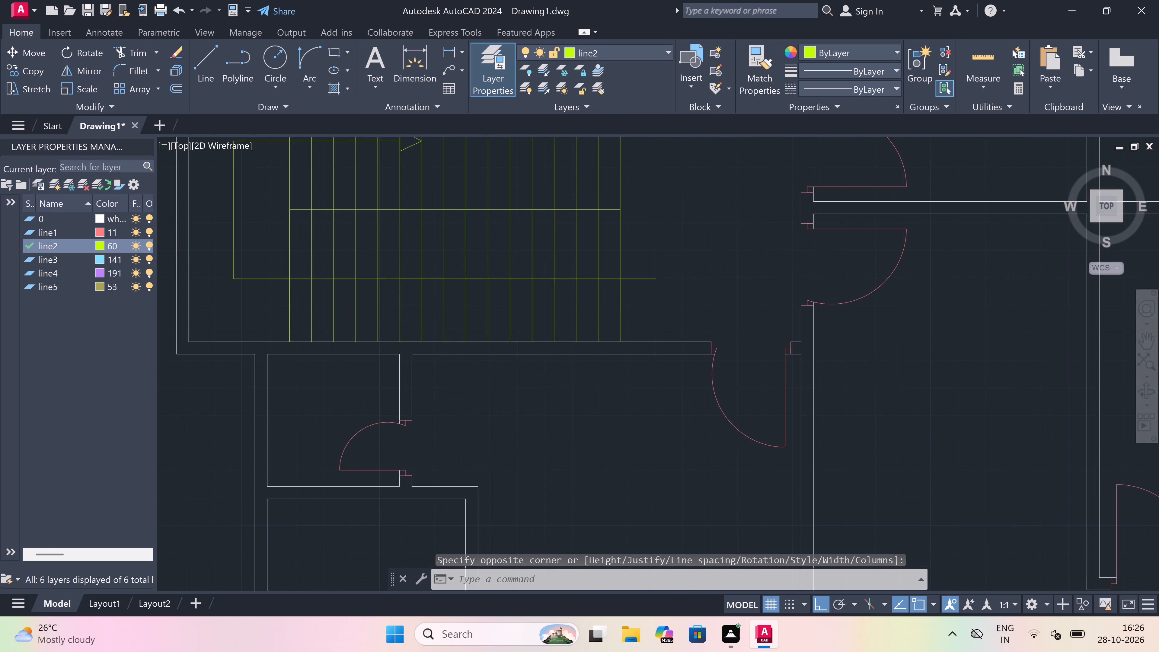
{"action": "scroll", "coordinate": [437, 398], "scroll_direction": "down", "scroll_amount": 2}
{"action": "scroll", "coordinate": [389, 490], "scroll_direction": "up", "scroll_amount": 3}
{"action": "scroll", "coordinate": [400, 463], "scroll_direction": "down", "scroll_amount": 3}
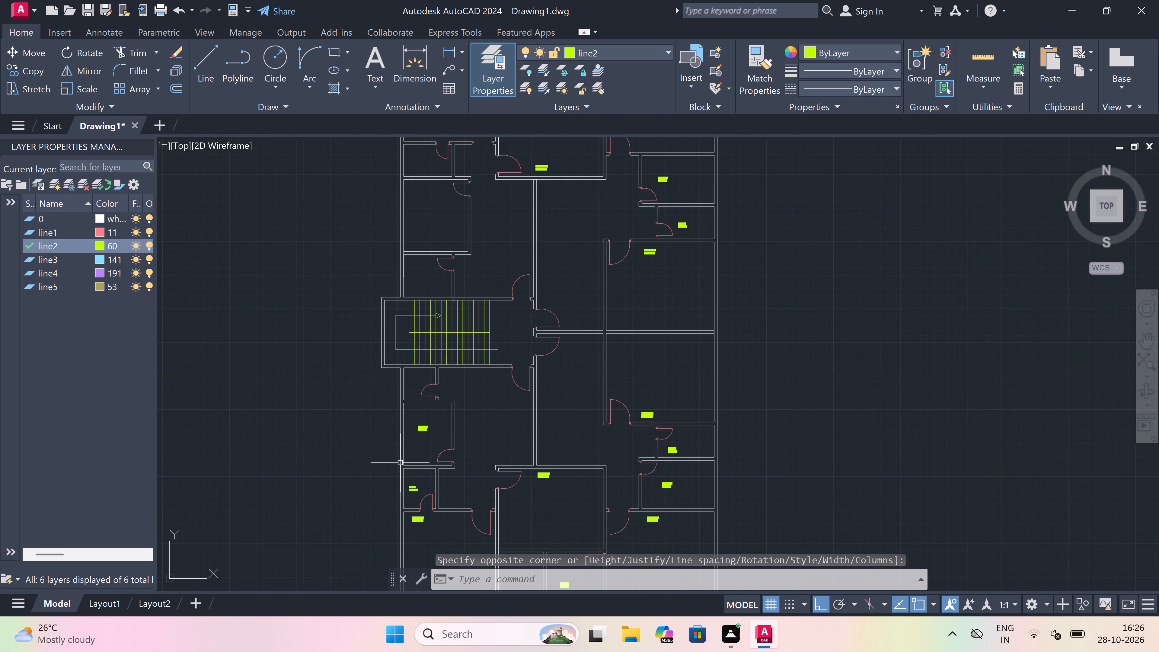
{"action": "scroll", "coordinate": [435, 396], "scroll_direction": "up", "scroll_amount": 2}
{"action": "scroll", "coordinate": [410, 318], "scroll_direction": "up", "scroll_amount": 1}
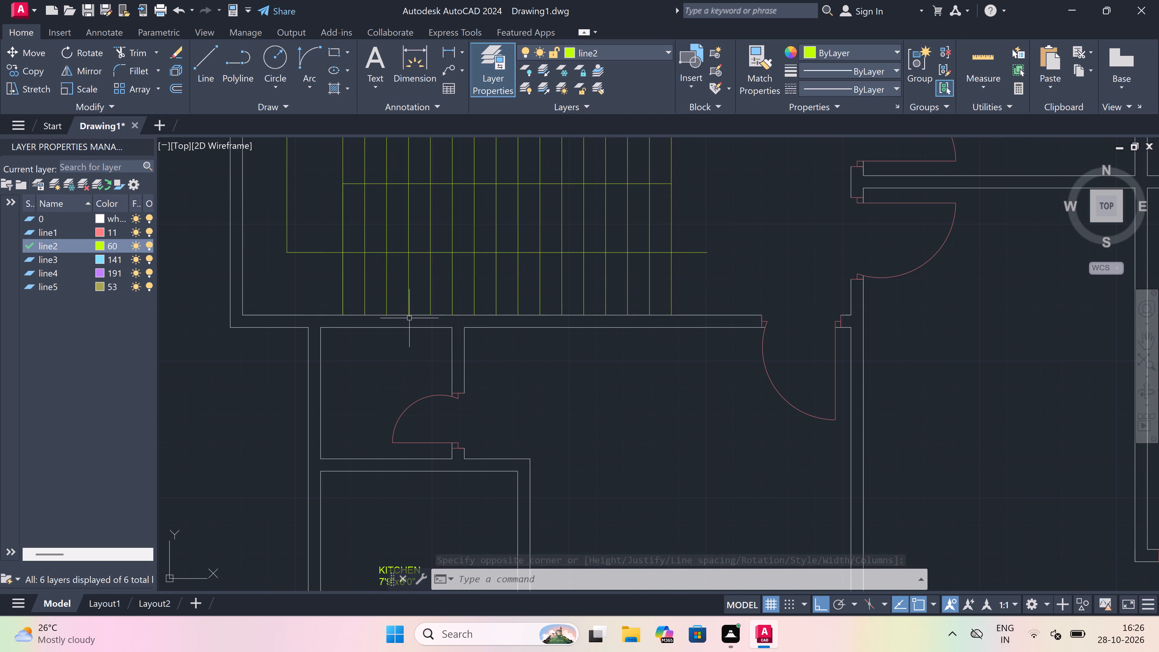
{"action": "key", "text": "l"}
{"action": "key", "text": "space"}
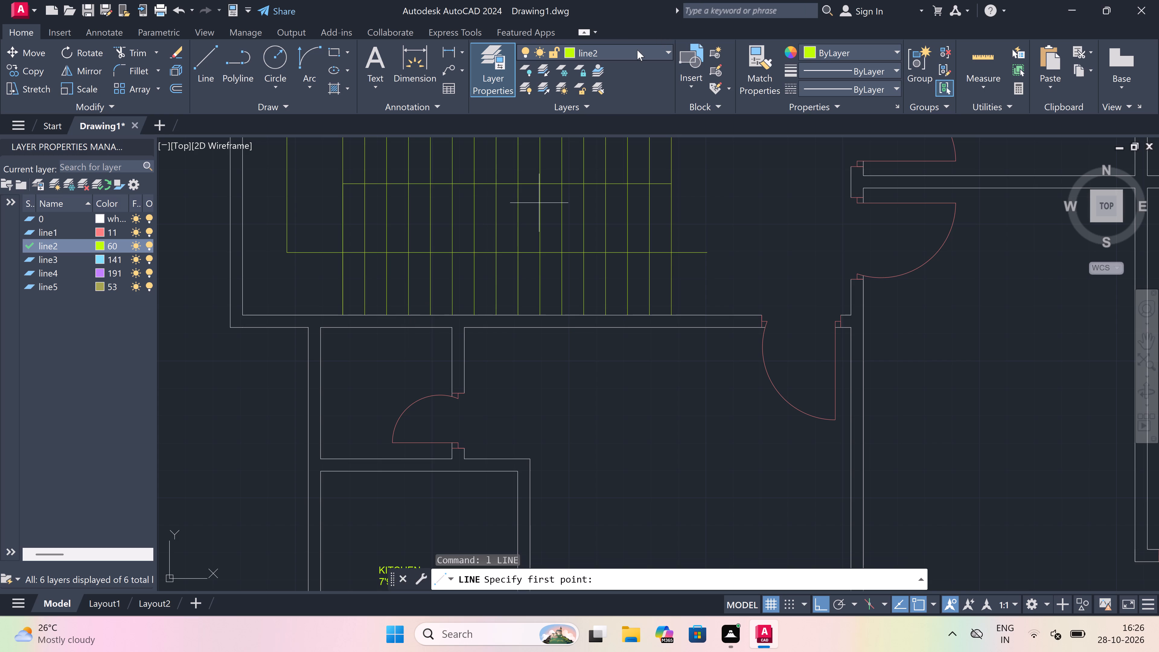
{"action": "left_click", "coordinate": [637, 50]}
{"action": "left_click", "coordinate": [633, 64]}
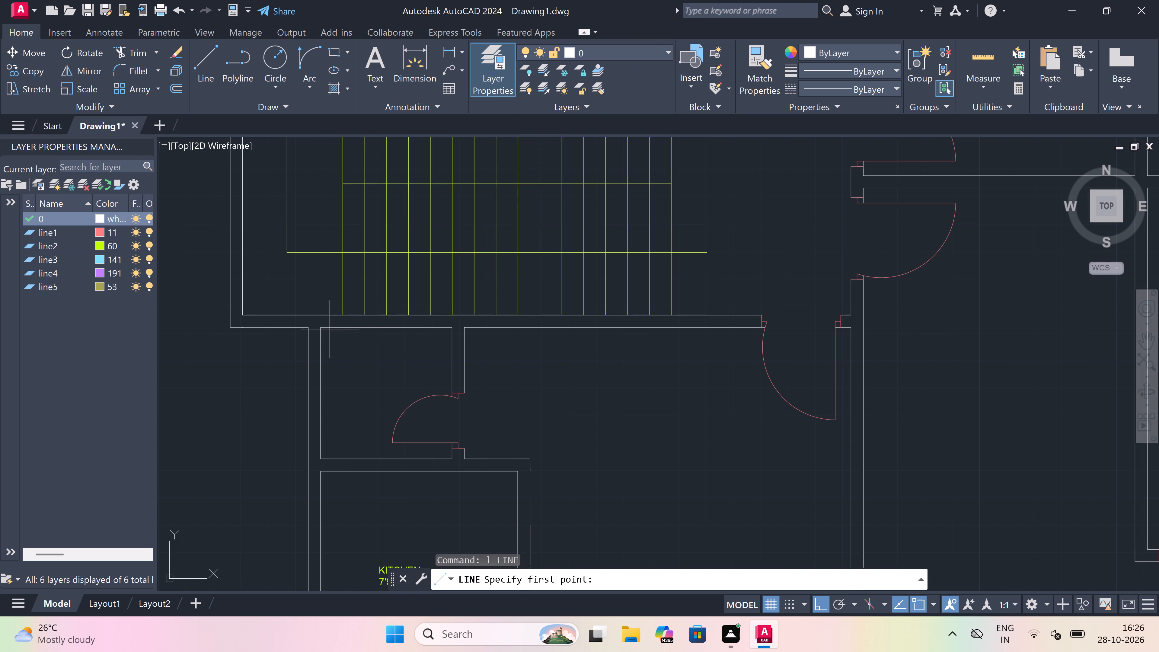
{"action": "left_click_drag", "start_coordinate": [322, 324], "coordinate": [387, 316]}
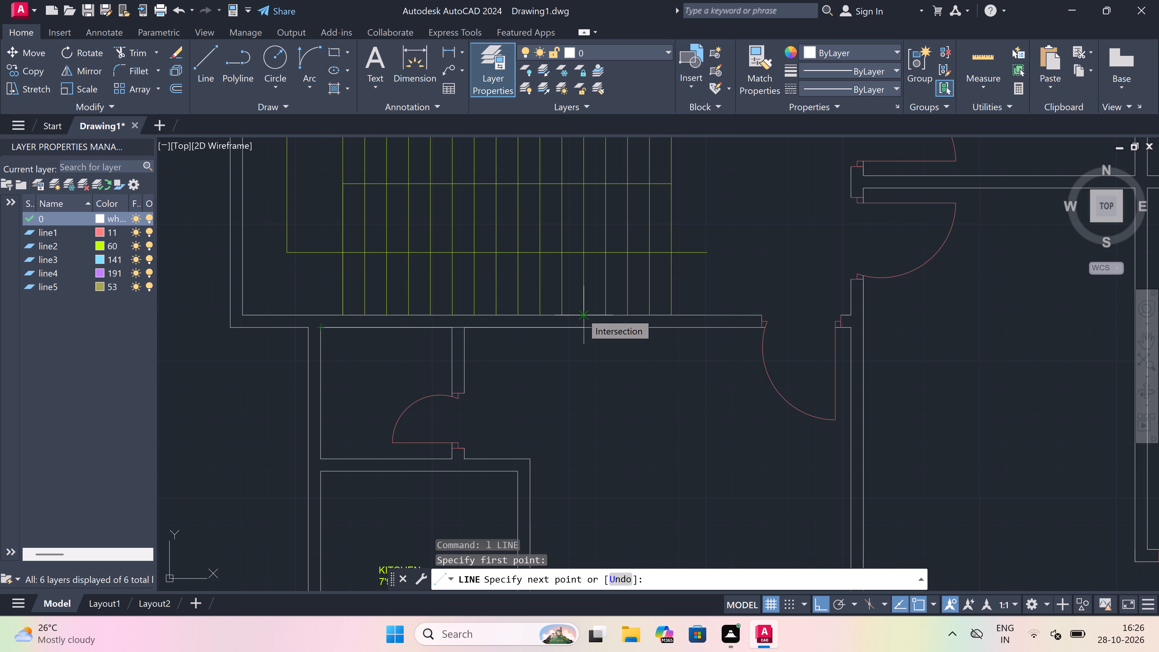
{"action": "type", "text": "8'"}
{"action": "key", "text": "space"}
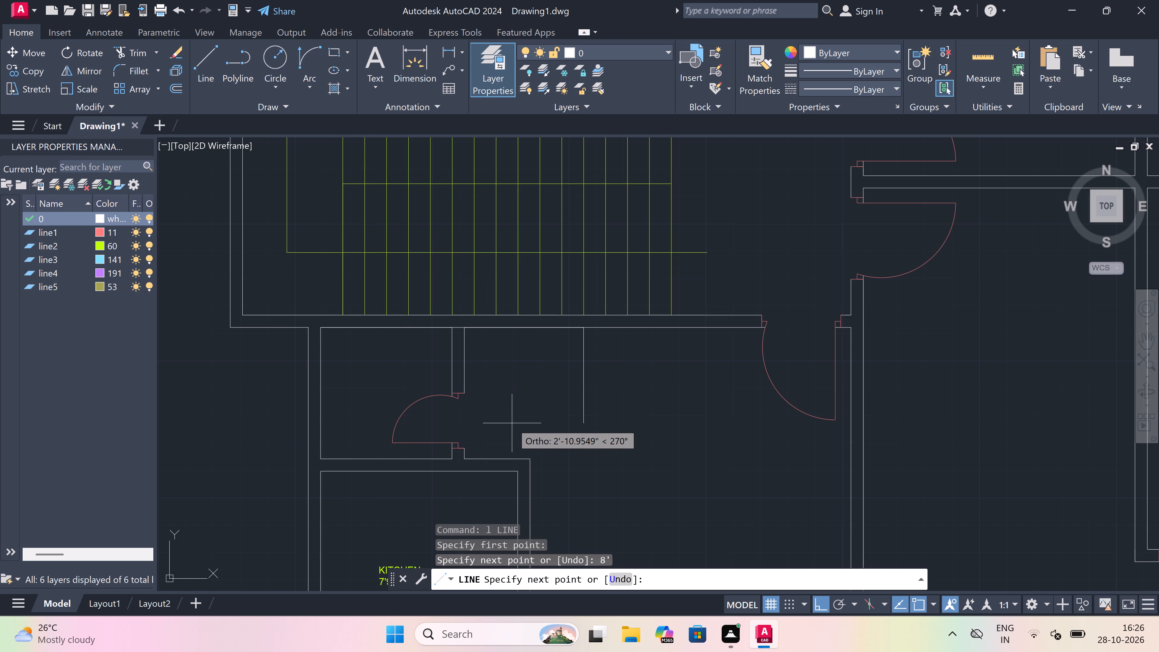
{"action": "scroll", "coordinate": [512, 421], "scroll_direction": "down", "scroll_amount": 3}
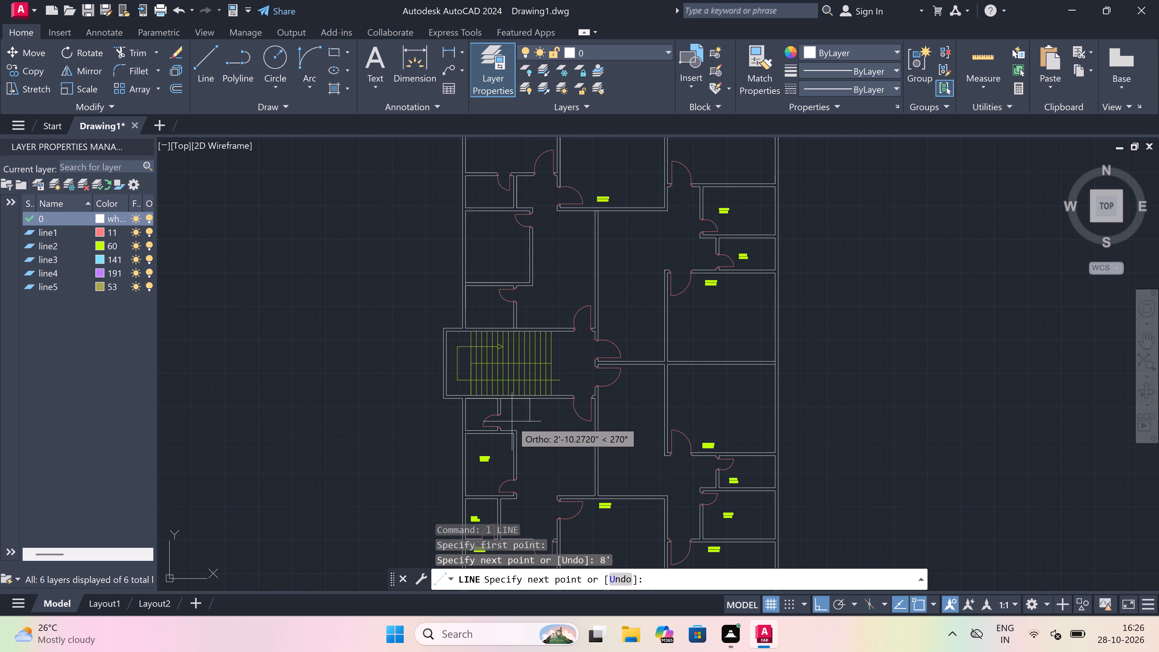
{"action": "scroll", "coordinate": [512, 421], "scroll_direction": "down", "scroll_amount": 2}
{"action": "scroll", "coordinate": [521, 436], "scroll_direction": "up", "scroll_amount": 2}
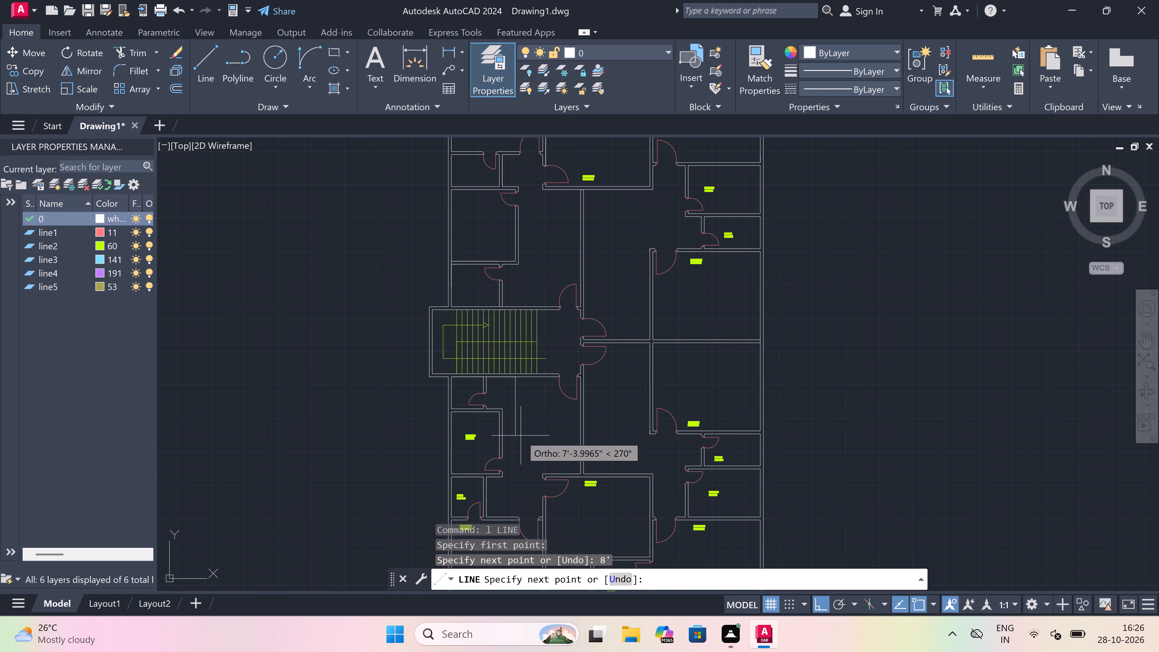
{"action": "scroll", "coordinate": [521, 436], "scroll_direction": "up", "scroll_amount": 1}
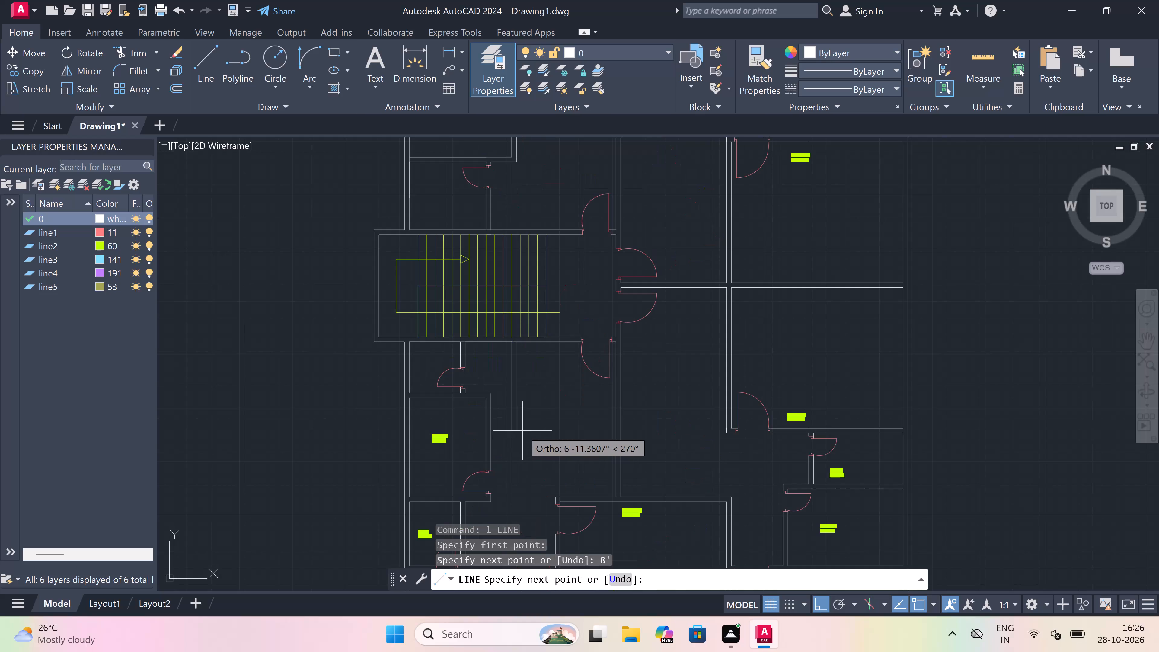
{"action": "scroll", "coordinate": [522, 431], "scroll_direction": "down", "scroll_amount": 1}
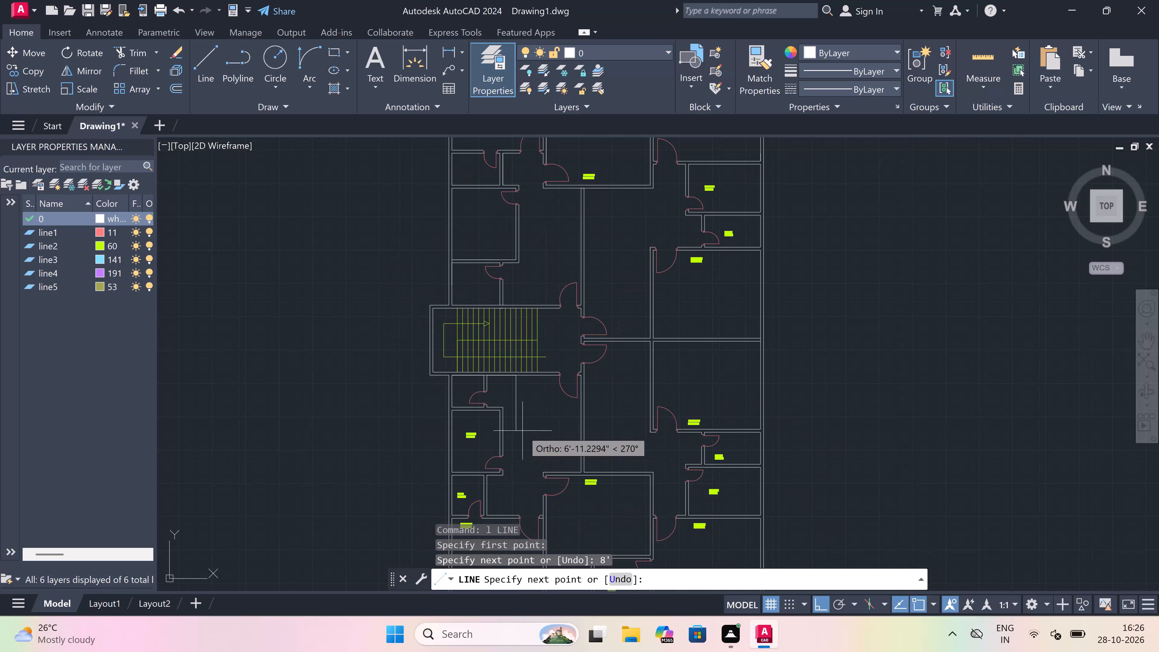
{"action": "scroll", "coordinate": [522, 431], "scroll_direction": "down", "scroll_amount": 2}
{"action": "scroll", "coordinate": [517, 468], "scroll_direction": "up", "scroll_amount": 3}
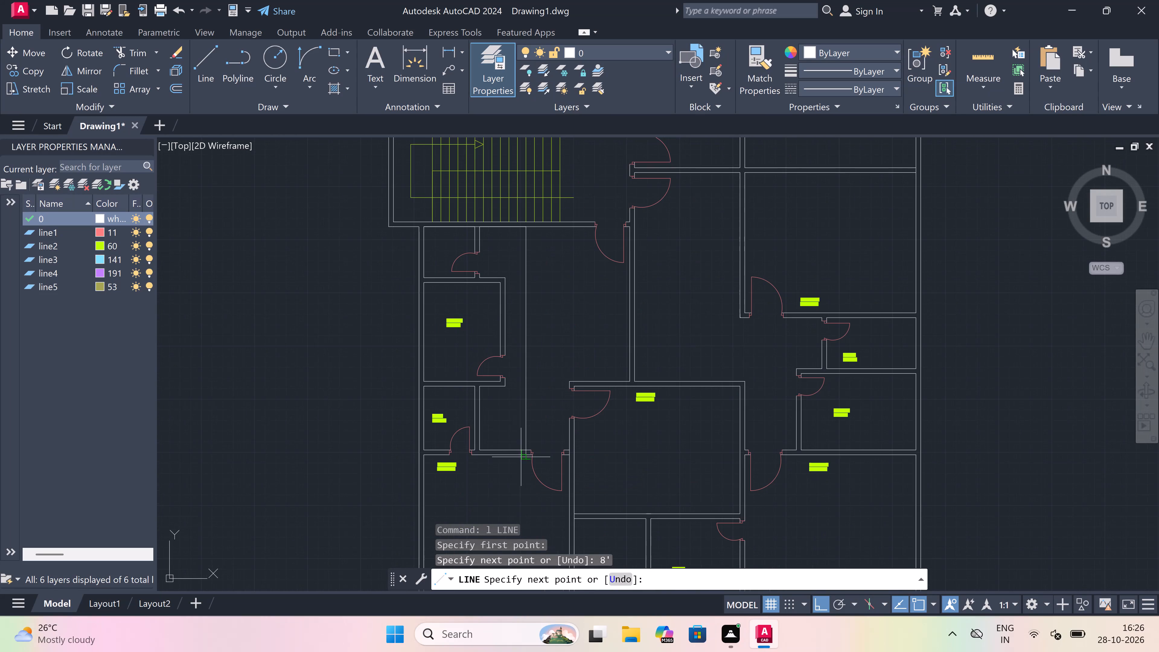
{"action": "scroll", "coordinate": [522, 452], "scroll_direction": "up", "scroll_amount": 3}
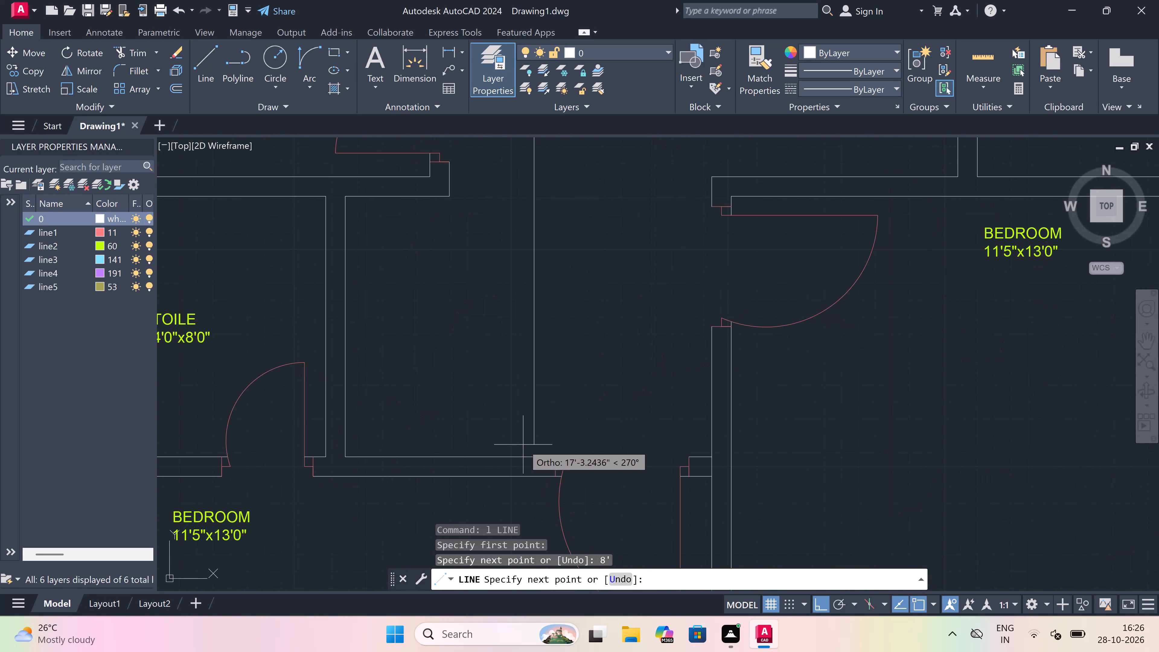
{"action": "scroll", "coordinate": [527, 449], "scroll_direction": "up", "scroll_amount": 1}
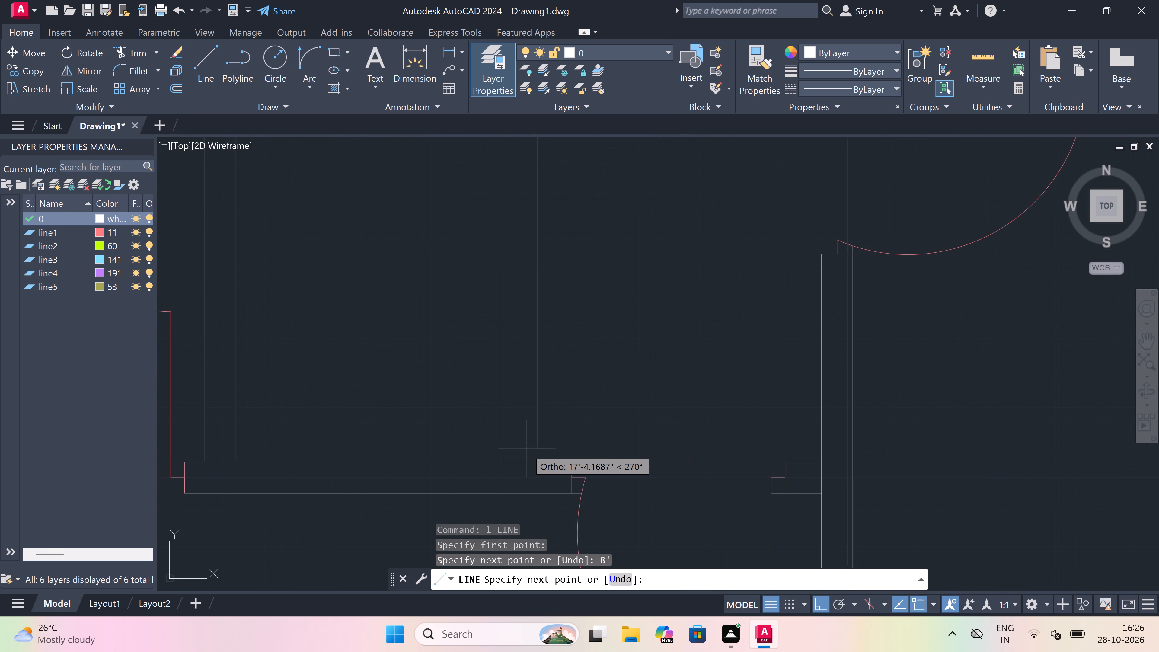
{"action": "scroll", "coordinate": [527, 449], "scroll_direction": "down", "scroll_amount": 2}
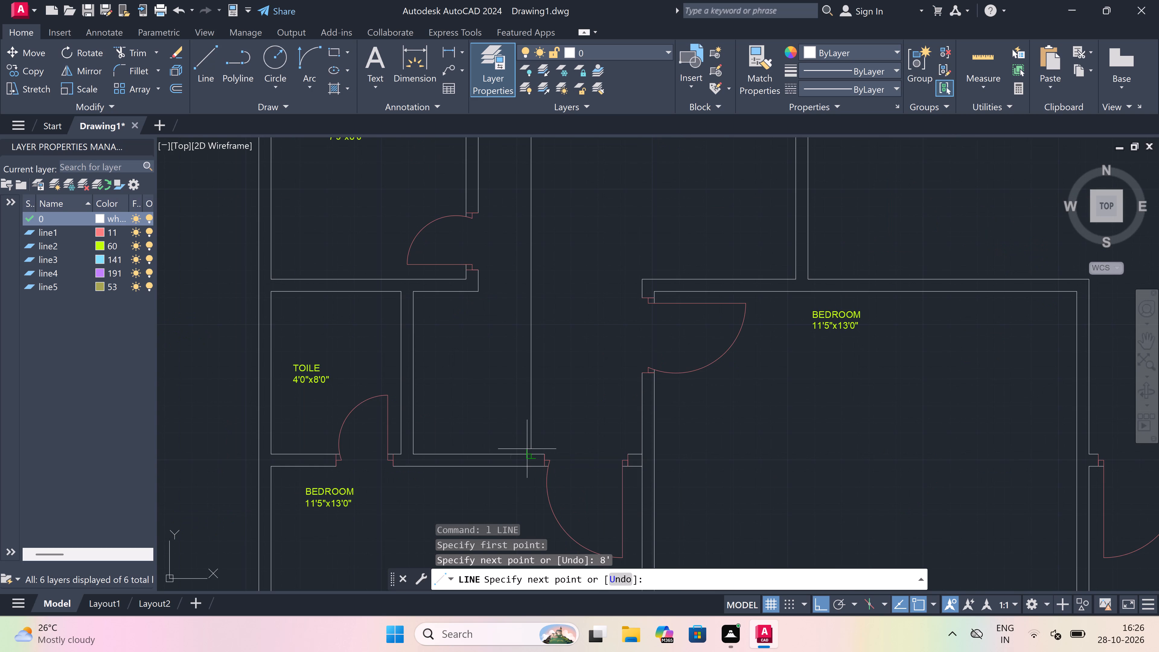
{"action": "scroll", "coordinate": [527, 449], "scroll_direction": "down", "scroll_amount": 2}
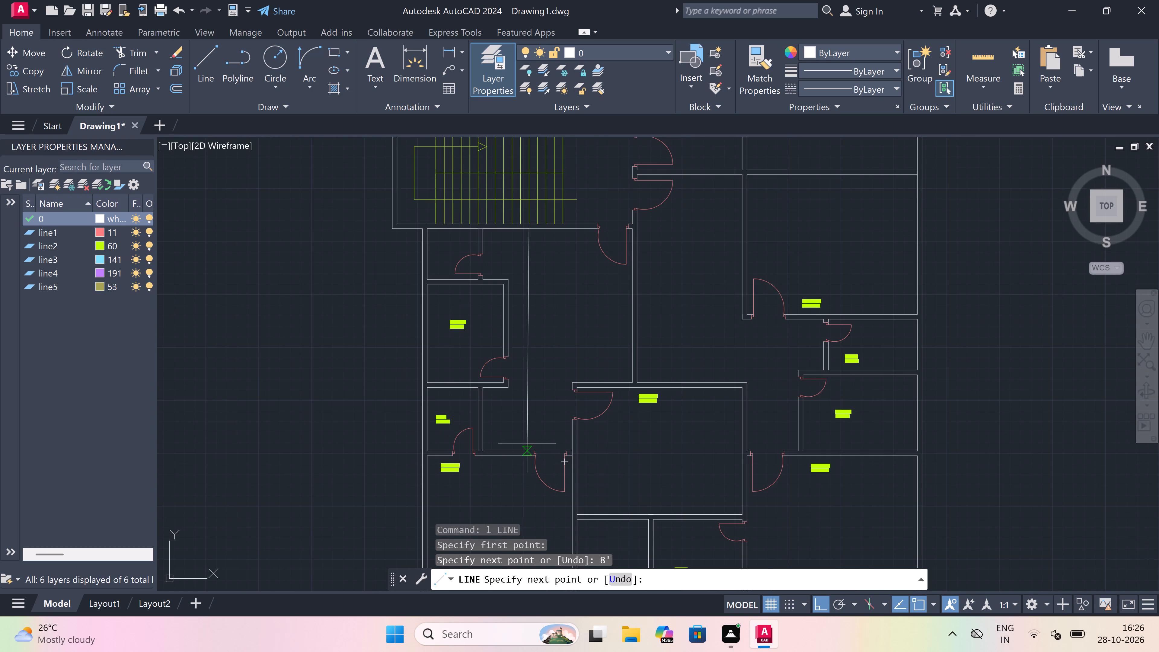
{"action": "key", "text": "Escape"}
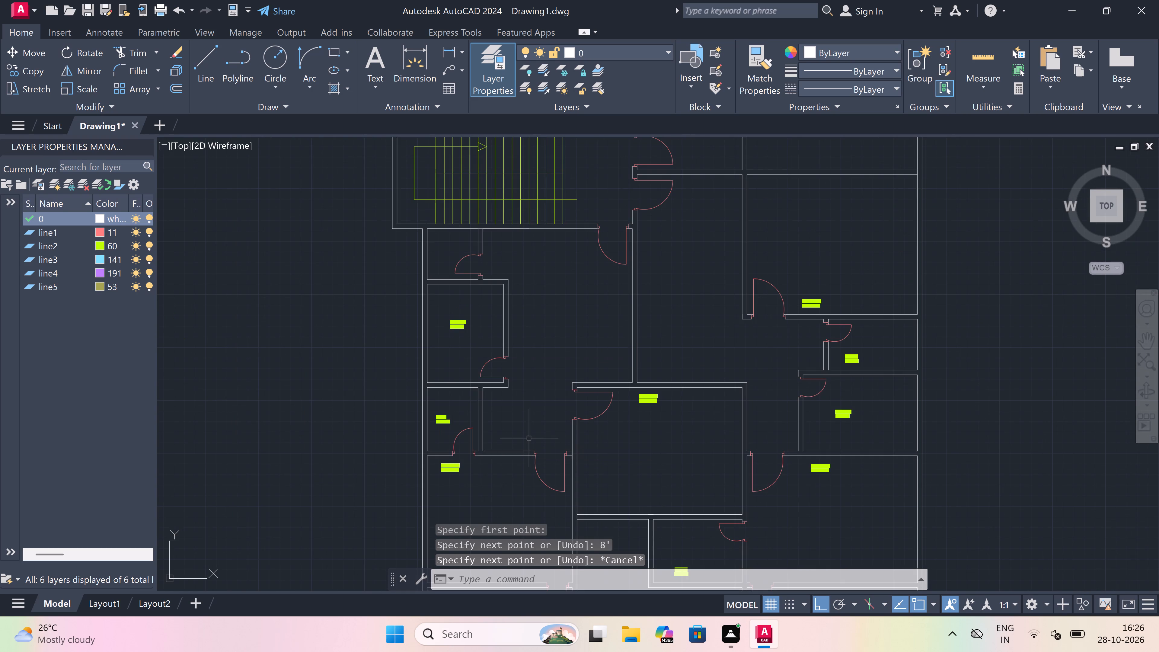
Add a one-line multiline text label, 6'0"x4'0", in the small room directly south of the staircase.
{"action": "type", "text": "mt"}
{"action": "key", "text": "space"}
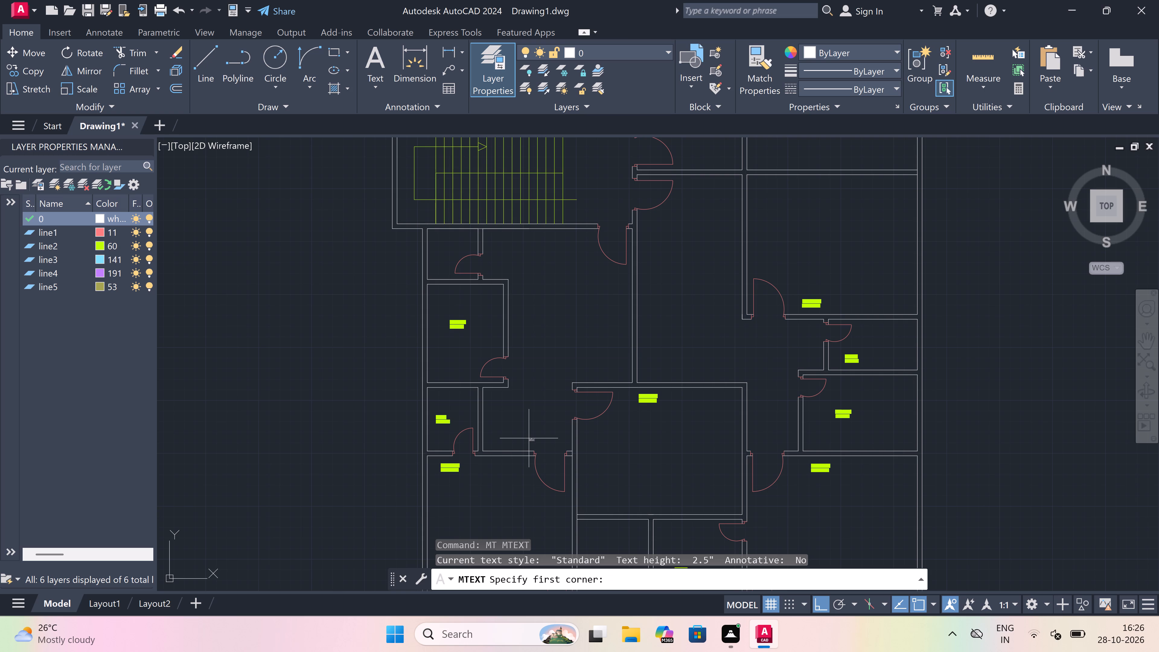
{"action": "scroll", "coordinate": [531, 437], "scroll_direction": "down", "scroll_amount": 2}
{"action": "scroll", "coordinate": [488, 343], "scroll_direction": "up", "scroll_amount": 3}
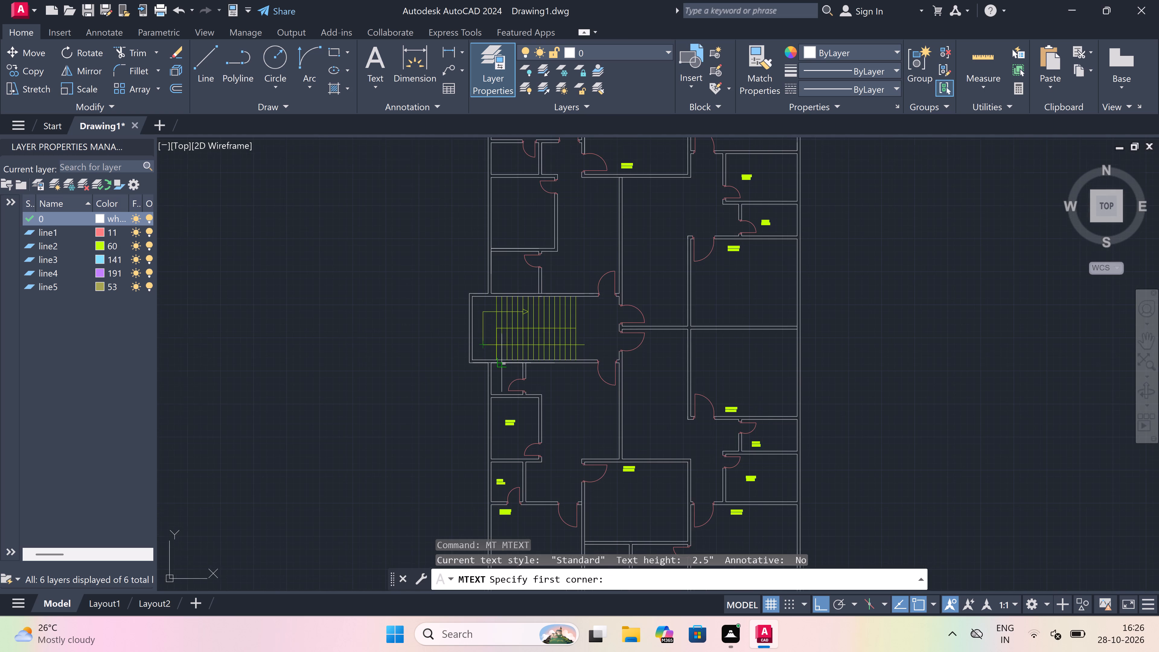
{"action": "scroll", "coordinate": [501, 363], "scroll_direction": "up", "scroll_amount": 2}
{"action": "scroll", "coordinate": [493, 395], "scroll_direction": "down", "scroll_amount": 3}
{"action": "scroll", "coordinate": [489, 410], "scroll_direction": "up", "scroll_amount": 4}
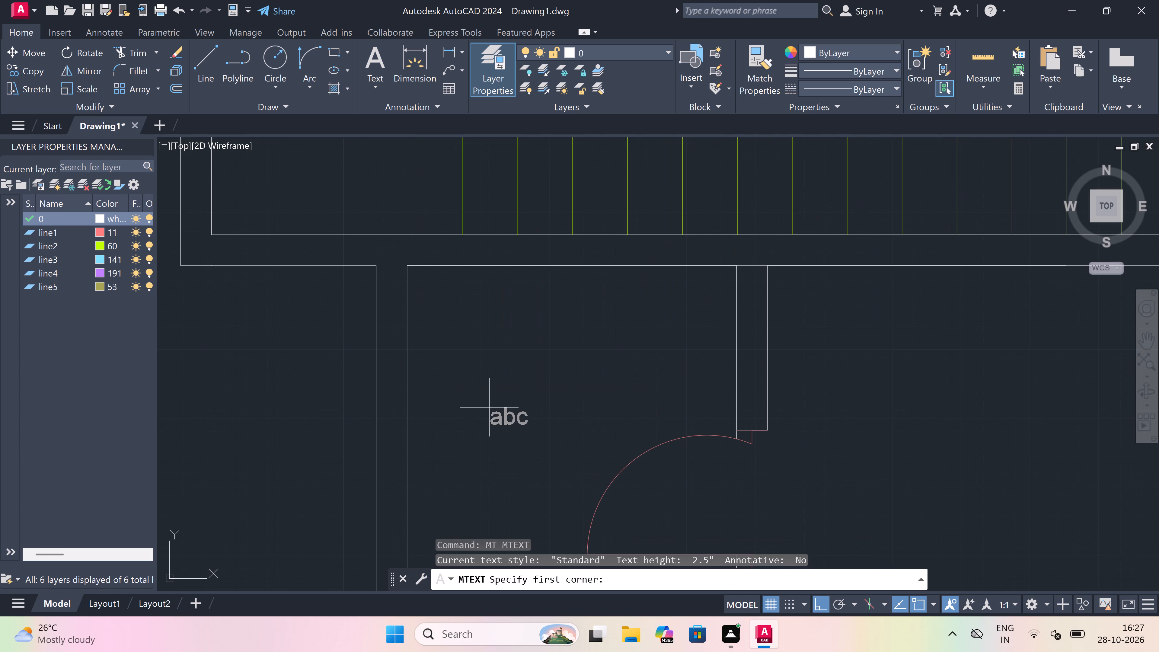
{"action": "left_click_drag", "start_coordinate": [483, 399], "coordinate": [538, 401]}
{"action": "left_click", "coordinate": [807, 400]}
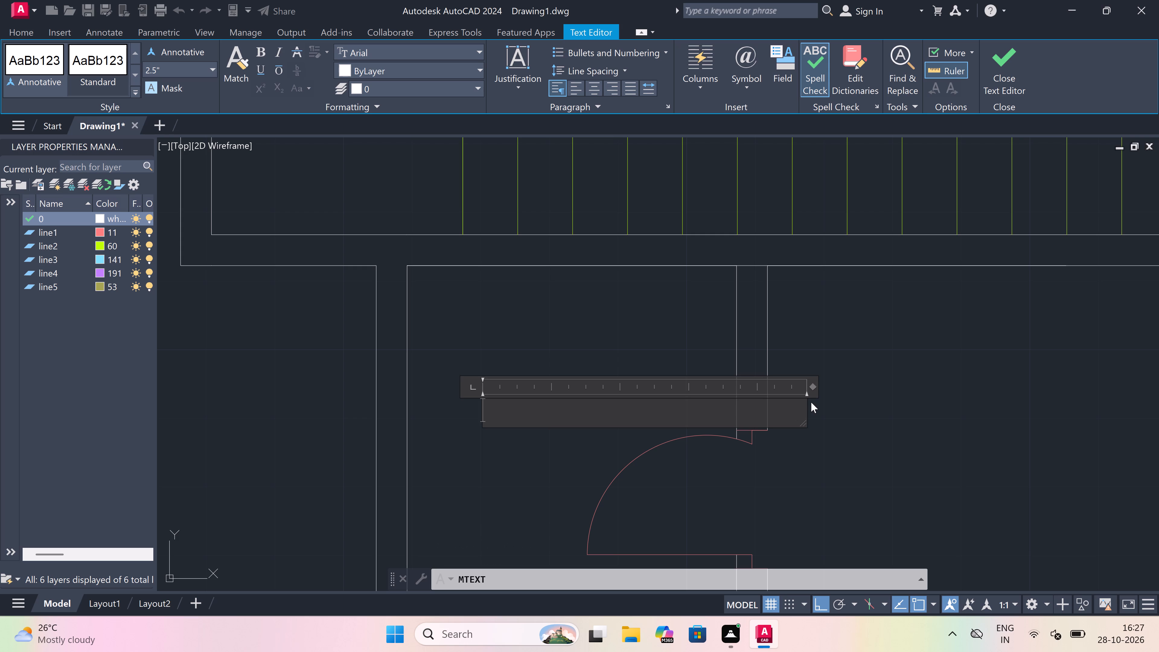
{"action": "key", "text": "4"}
{"action": "key", "text": "BackSpace"}
{"action": "scroll", "coordinate": [618, 280], "scroll_direction": "down", "scroll_amount": 3}
{"action": "scroll", "coordinate": [600, 313], "scroll_direction": "up", "scroll_amount": 3}
{"action": "scroll", "coordinate": [600, 313], "scroll_direction": "down", "scroll_amount": 2}
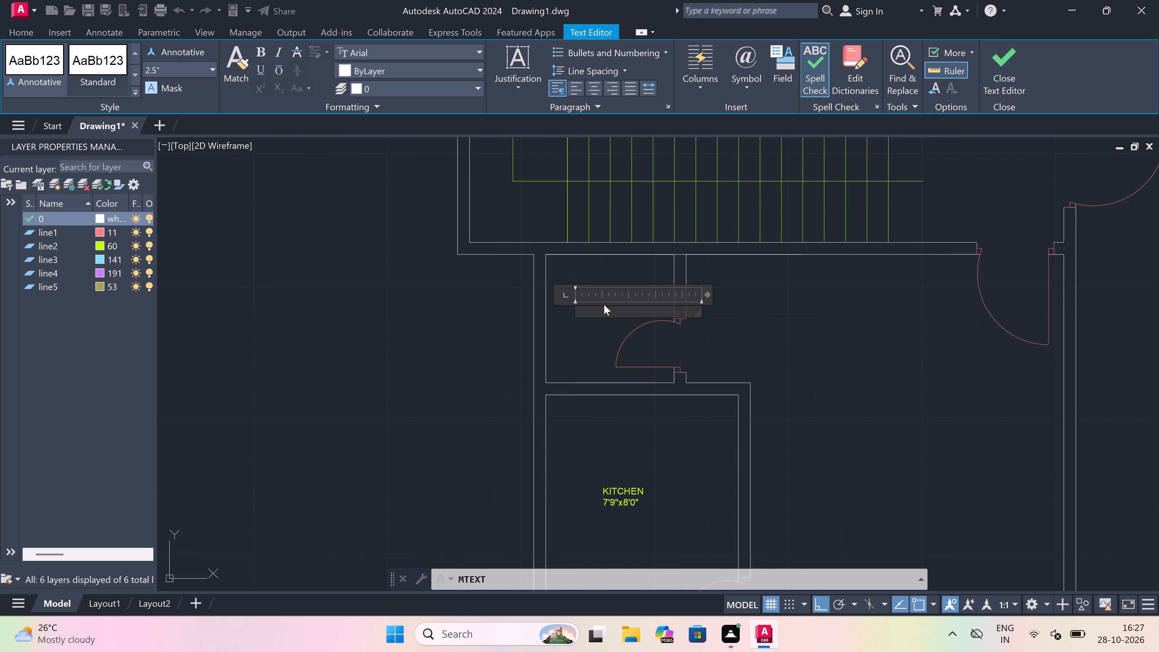
{"action": "scroll", "coordinate": [604, 305], "scroll_direction": "up", "scroll_amount": 3}
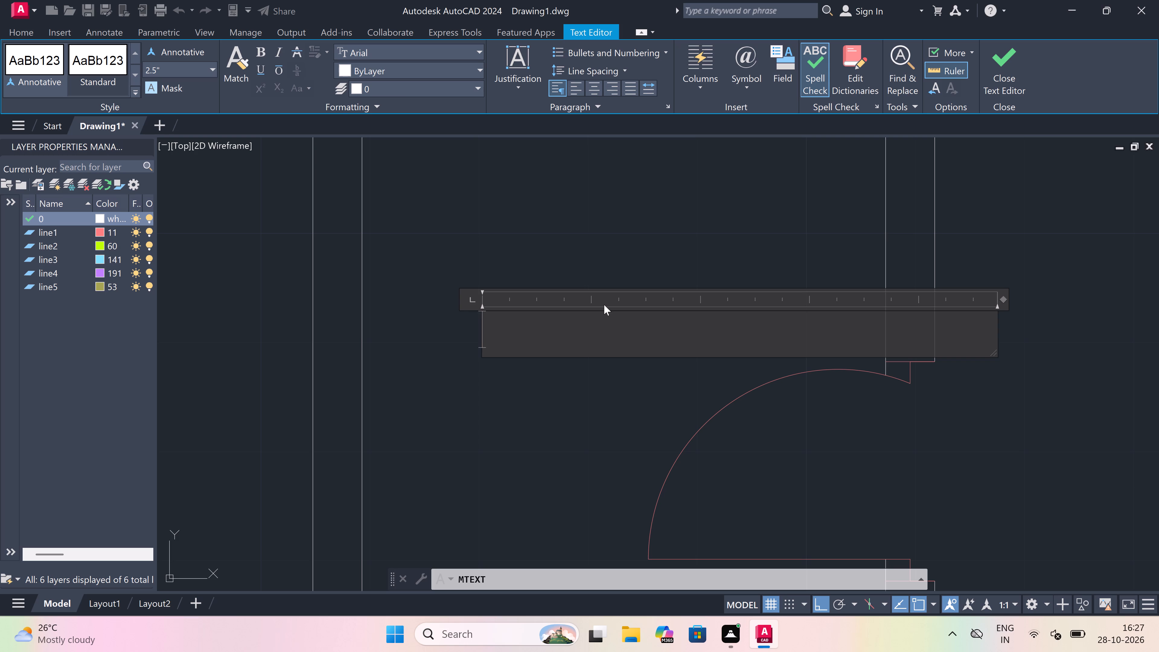
{"action": "type", "text": "6'0\"x"}
{"action": "type", "text": "4'0\""}
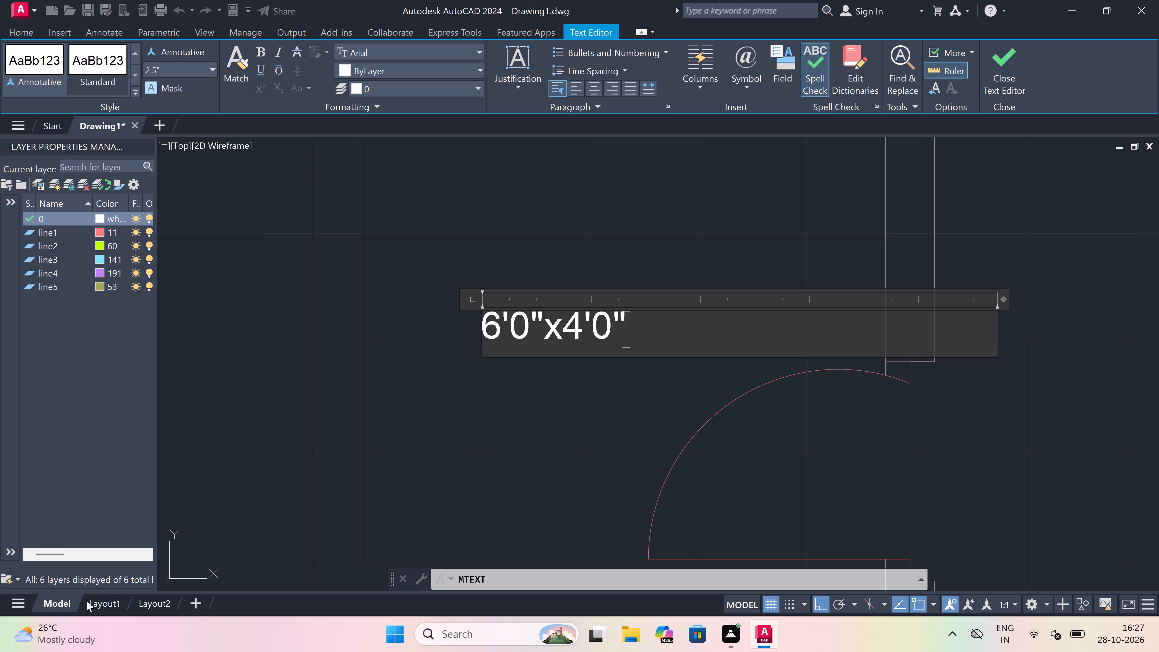
Put the new 6'0"x4'0" label south of the staircase on layer line2 and finish the text.
{"action": "left_click", "coordinate": [409, 83]}
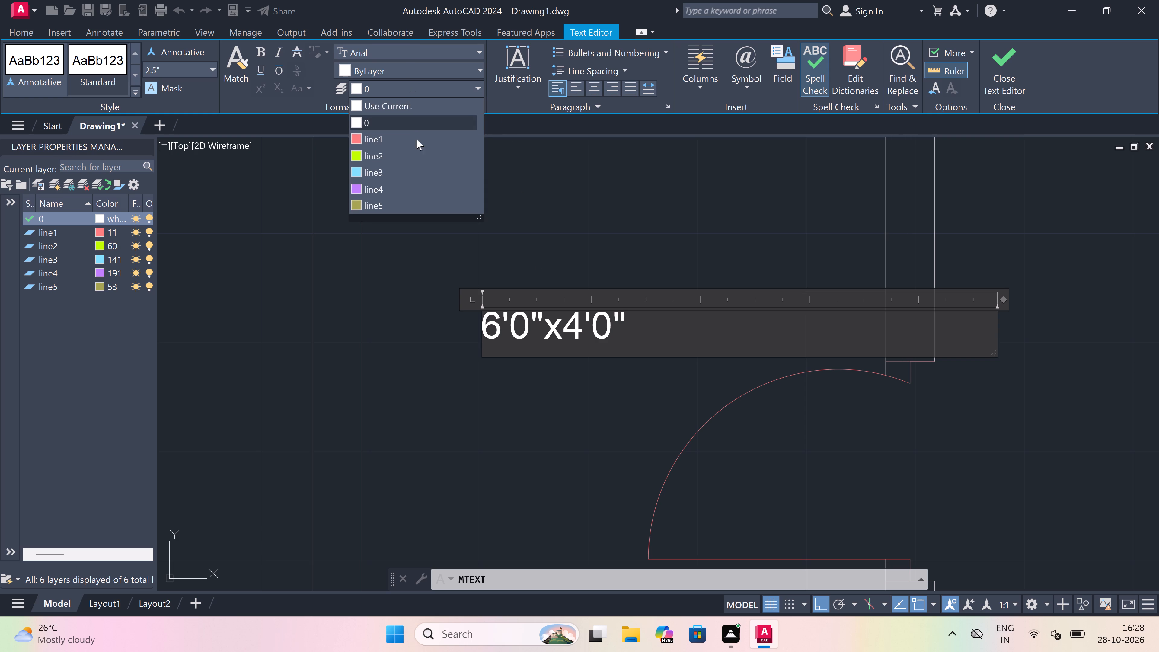
{"action": "left_click", "coordinate": [420, 164]}
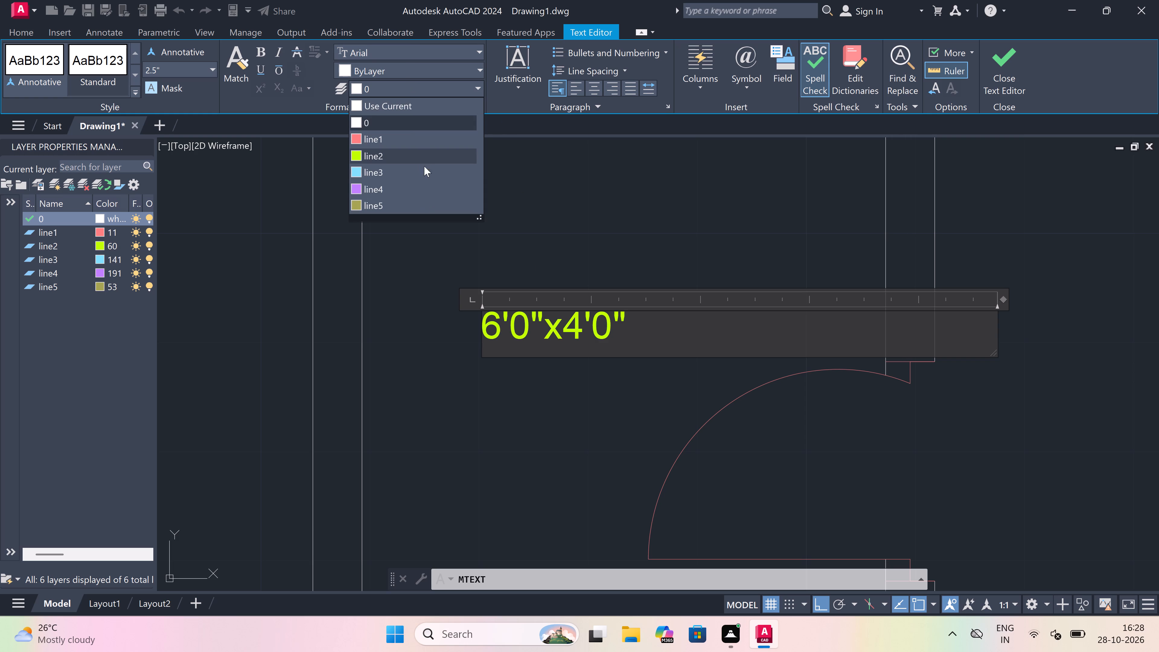
{"action": "scroll", "coordinate": [438, 306], "scroll_direction": "down", "scroll_amount": 4}
{"action": "scroll", "coordinate": [438, 306], "scroll_direction": "up", "scroll_amount": 2}
{"action": "scroll", "coordinate": [438, 306], "scroll_direction": "down", "scroll_amount": 2}
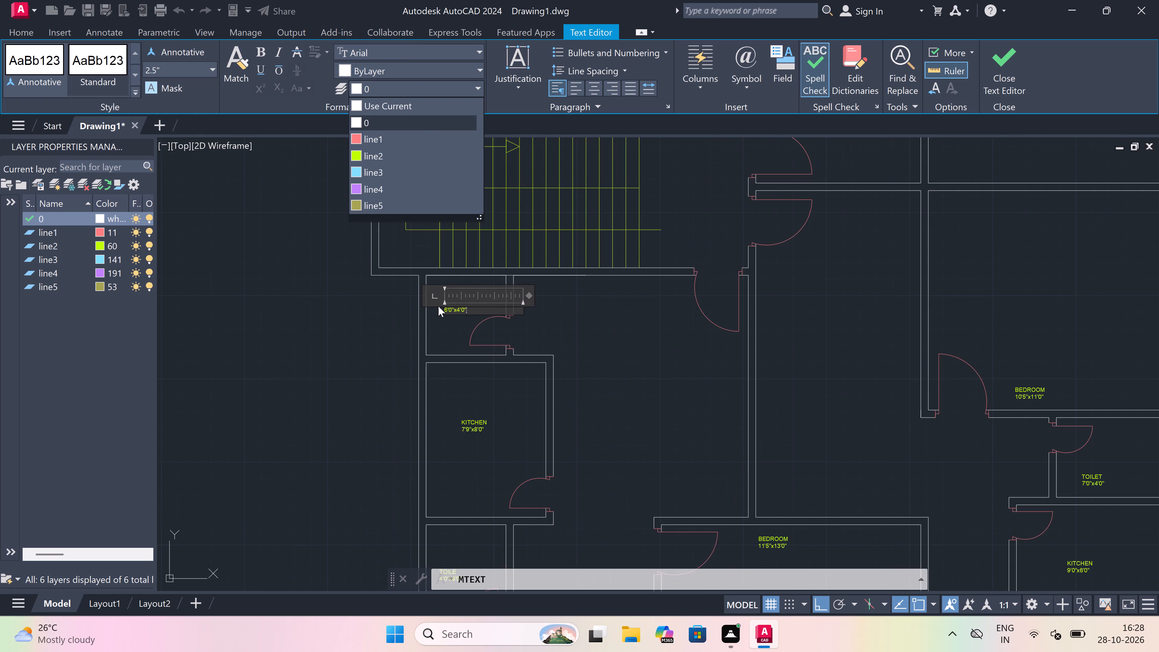
{"action": "scroll", "coordinate": [438, 307], "scroll_direction": "up", "scroll_amount": 2}
{"action": "left_click", "coordinate": [445, 341]}
{"action": "scroll", "coordinate": [446, 340], "scroll_direction": "down", "scroll_amount": 4}
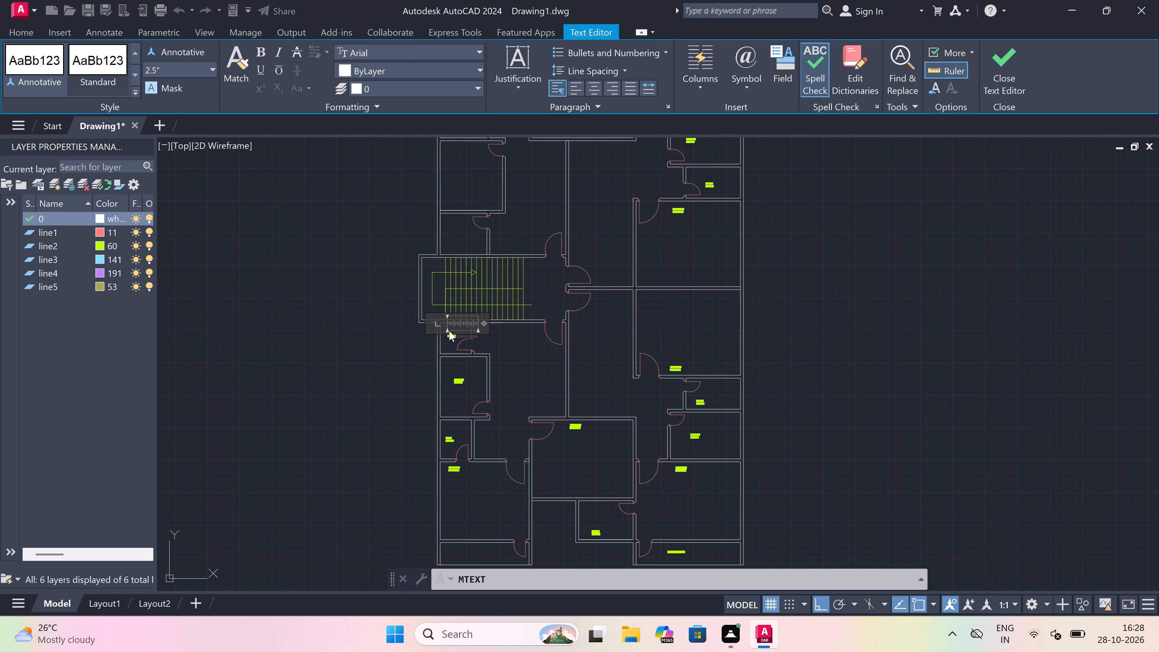
{"action": "left_click", "coordinate": [453, 347]}
Make layer line2 current and add a one-line text label, 6'0"x4'0", in the small room directly north of the staircase.
{"action": "scroll", "coordinate": [453, 341], "scroll_direction": "up", "scroll_amount": 2}
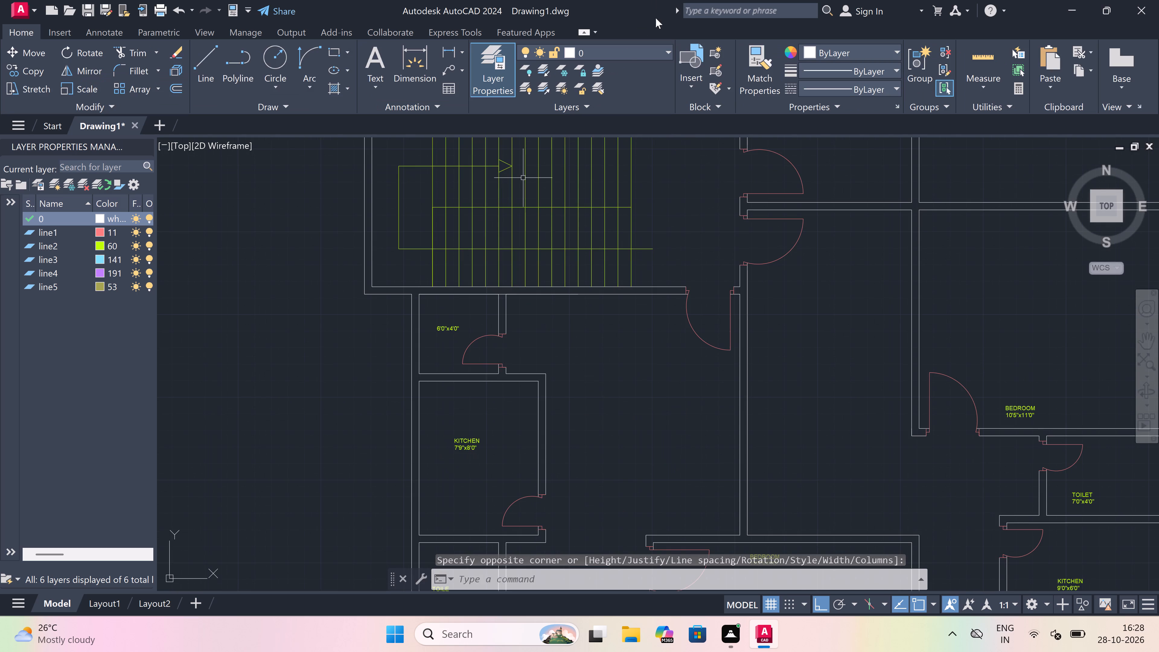
{"action": "left_click", "coordinate": [621, 52]}
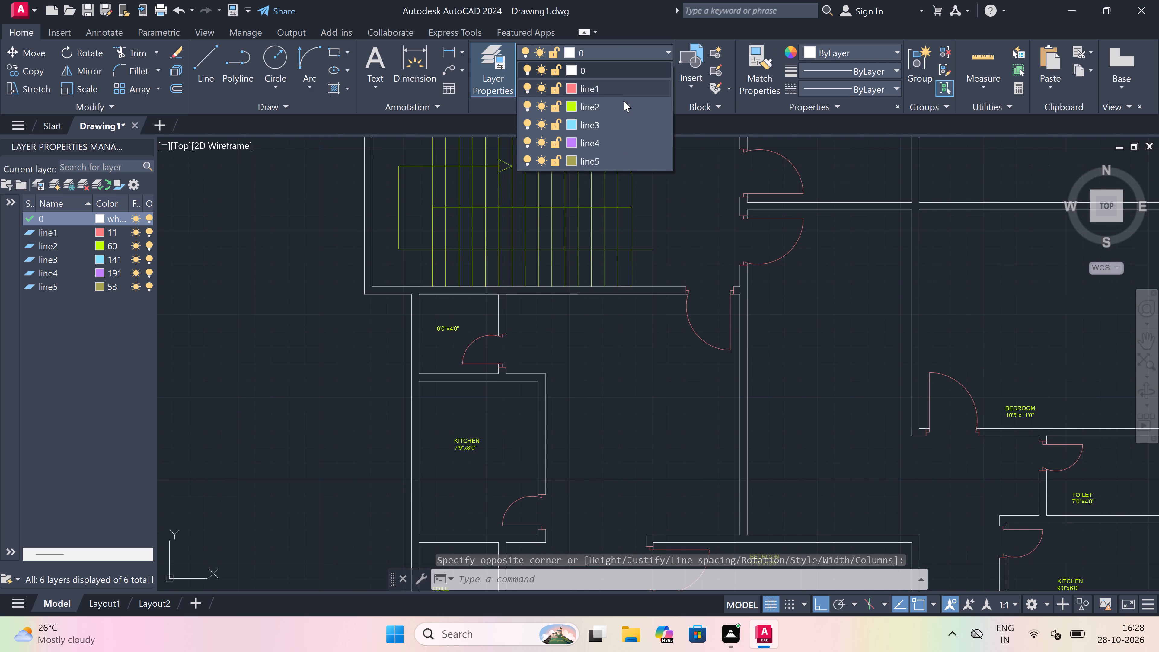
{"action": "left_click", "coordinate": [624, 103]}
{"action": "scroll", "coordinate": [496, 331], "scroll_direction": "down", "scroll_amount": 3}
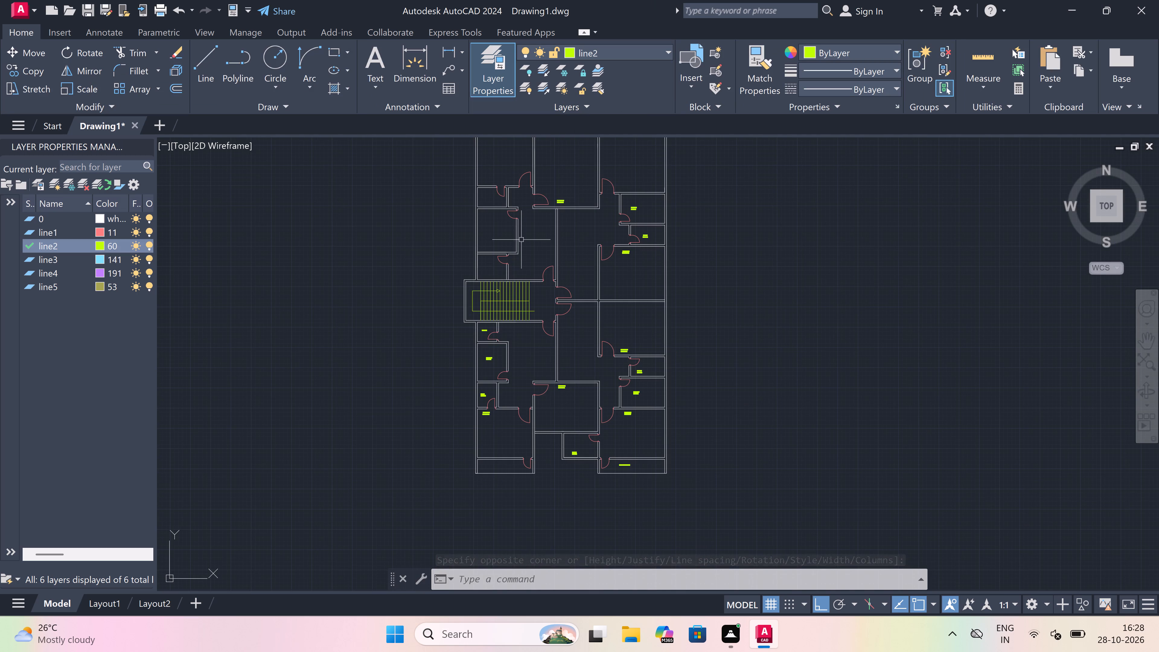
{"action": "scroll", "coordinate": [523, 234], "scroll_direction": "up", "scroll_amount": 2}
{"action": "scroll", "coordinate": [418, 346], "scroll_direction": "up", "scroll_amount": 1}
{"action": "key", "text": "space"}
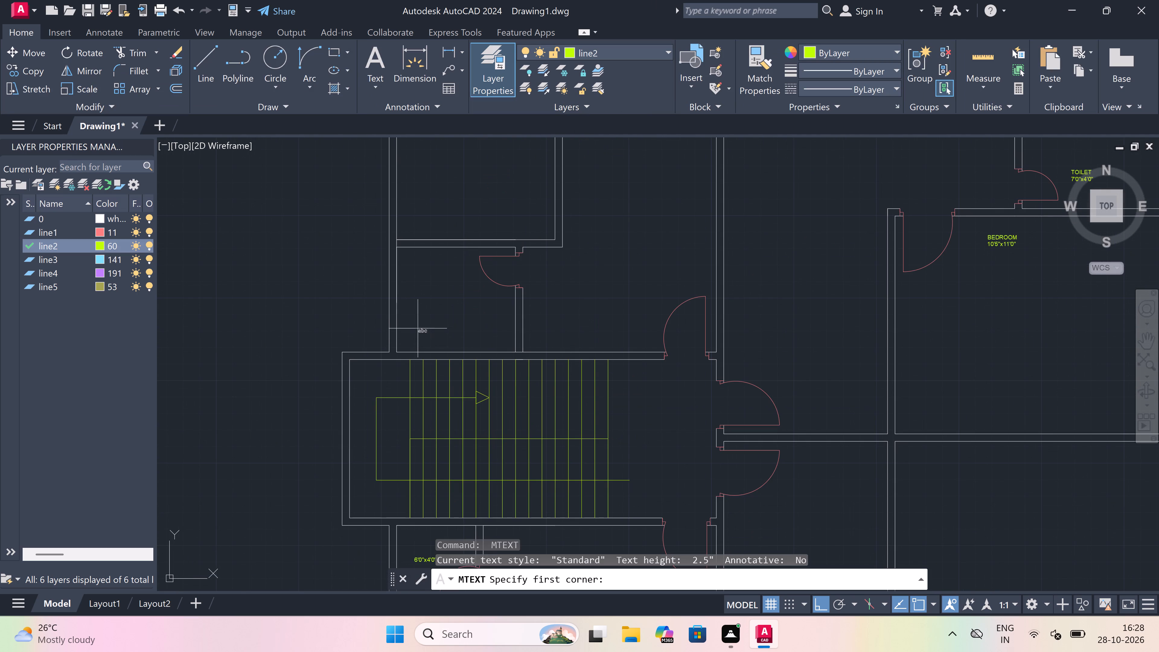
{"action": "scroll", "coordinate": [418, 304], "scroll_direction": "up", "scroll_amount": 2}
{"action": "left_click_drag", "start_coordinate": [416, 308], "coordinate": [438, 308]}
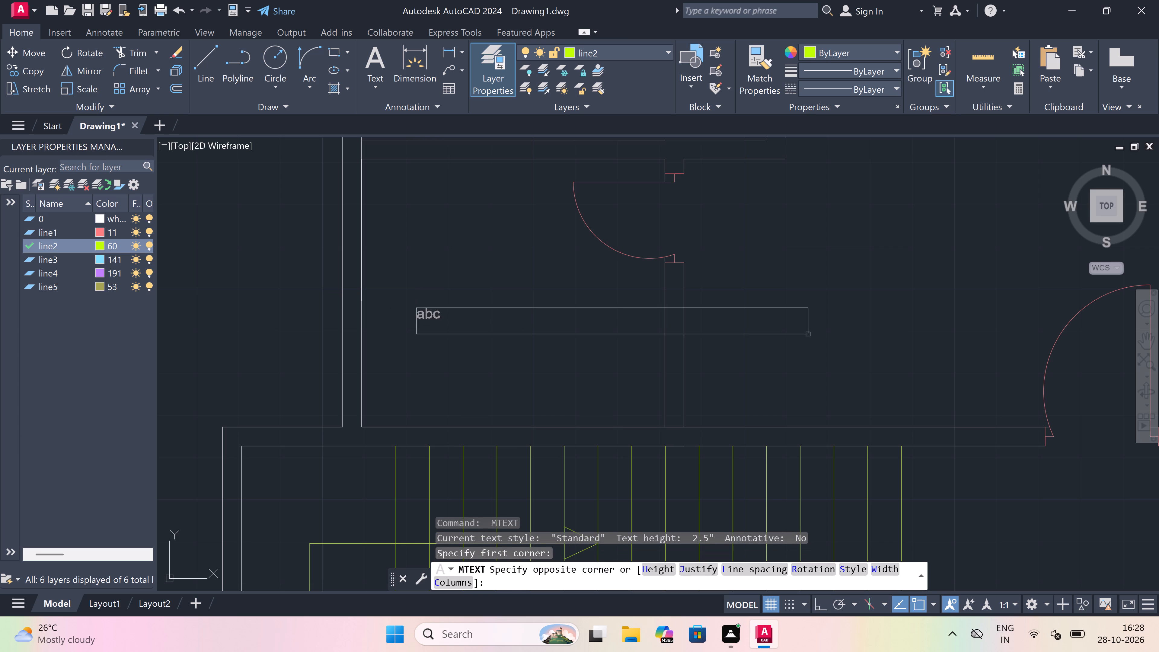
{"action": "left_click", "coordinate": [824, 334]}
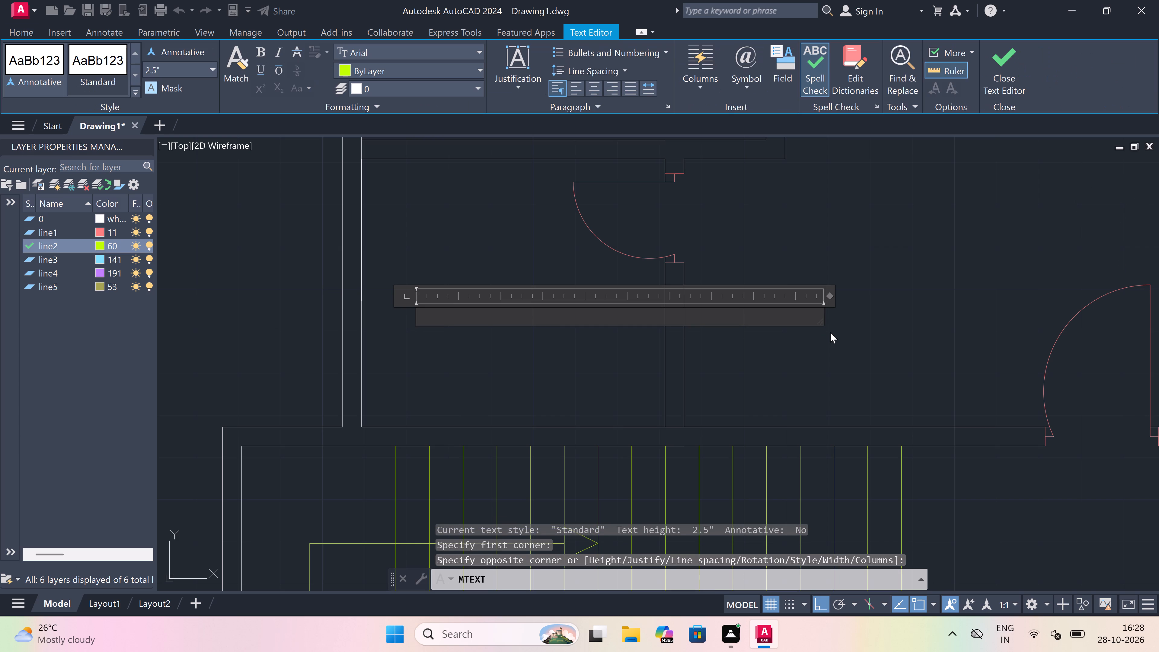
{"action": "type", "text": "6'0"}
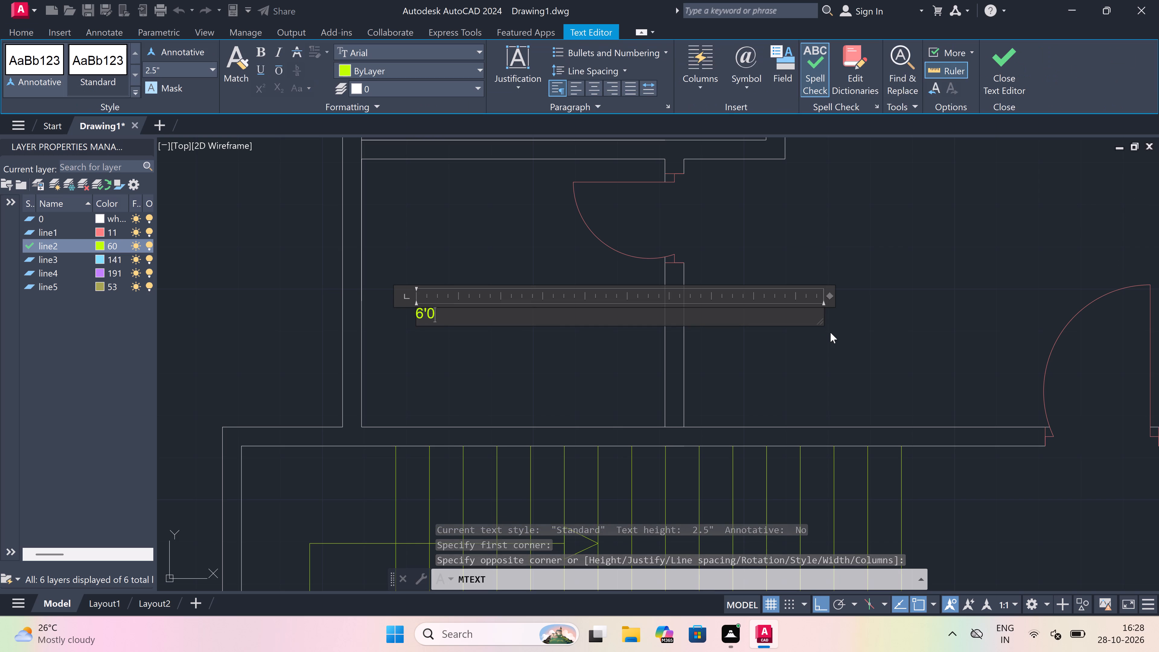
{"action": "key", "text": "shift+quotedbl"}
{"action": "type", "text": "x4'0\""}
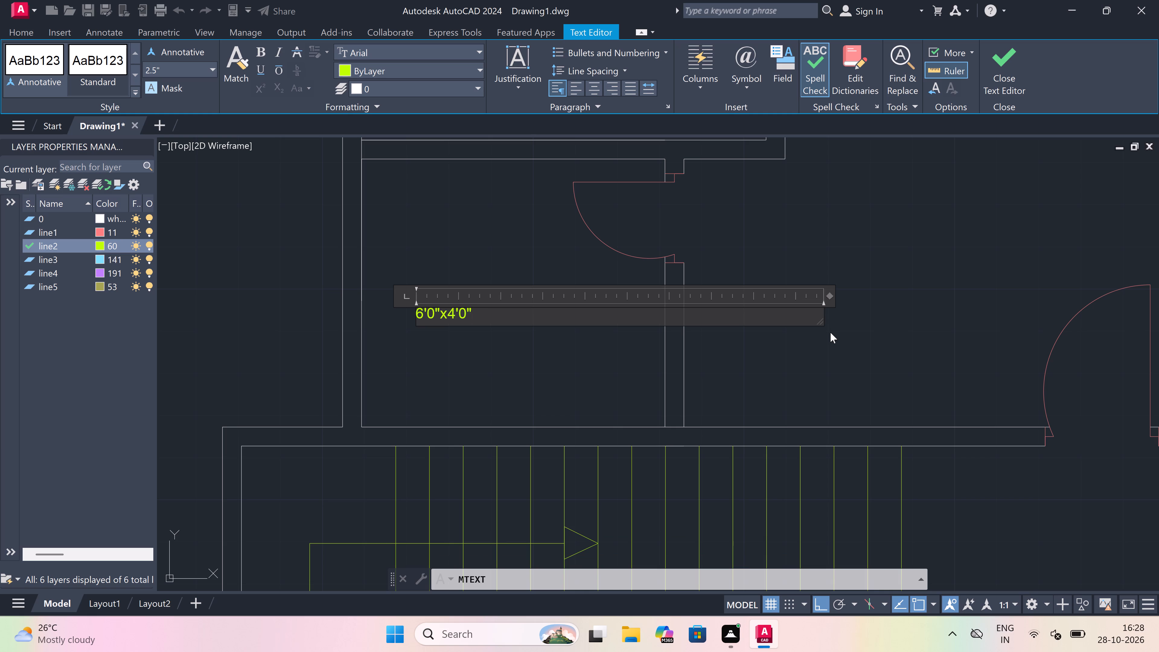
{"action": "left_click", "coordinate": [428, 353]}
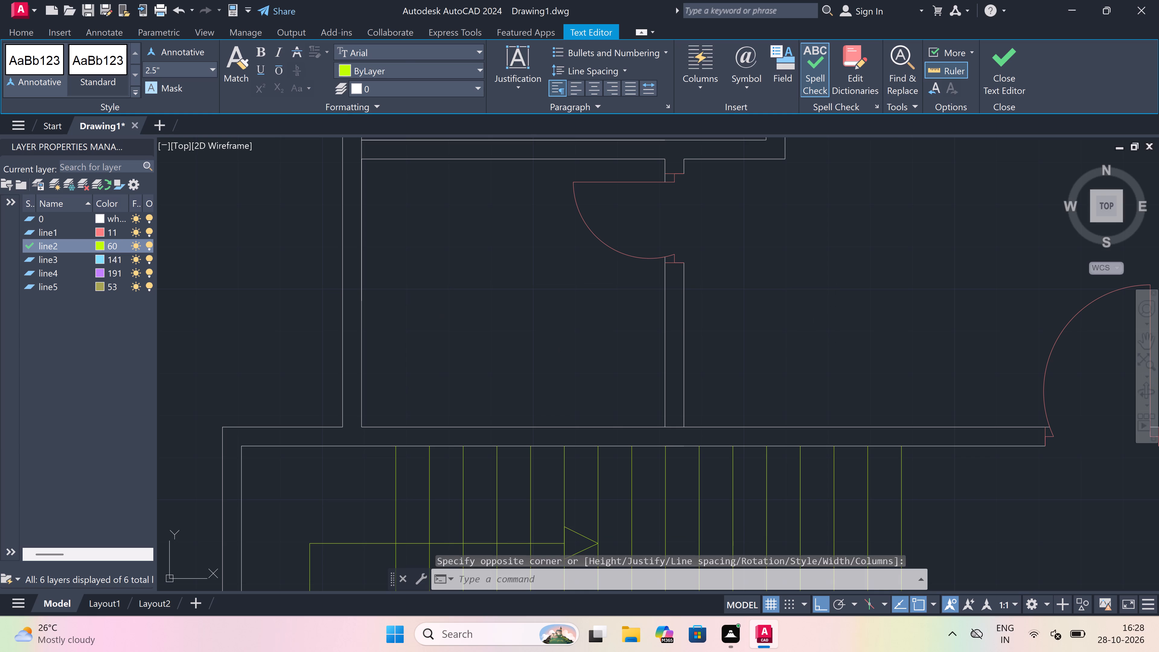
Add the name TOILET on its own line above the 6'0"x4'0" size in the small room directly north of the staircase.
{"action": "scroll", "coordinate": [428, 353], "scroll_direction": "down", "scroll_amount": 4}
{"action": "scroll", "coordinate": [433, 326], "scroll_direction": "up", "scroll_amount": 3}
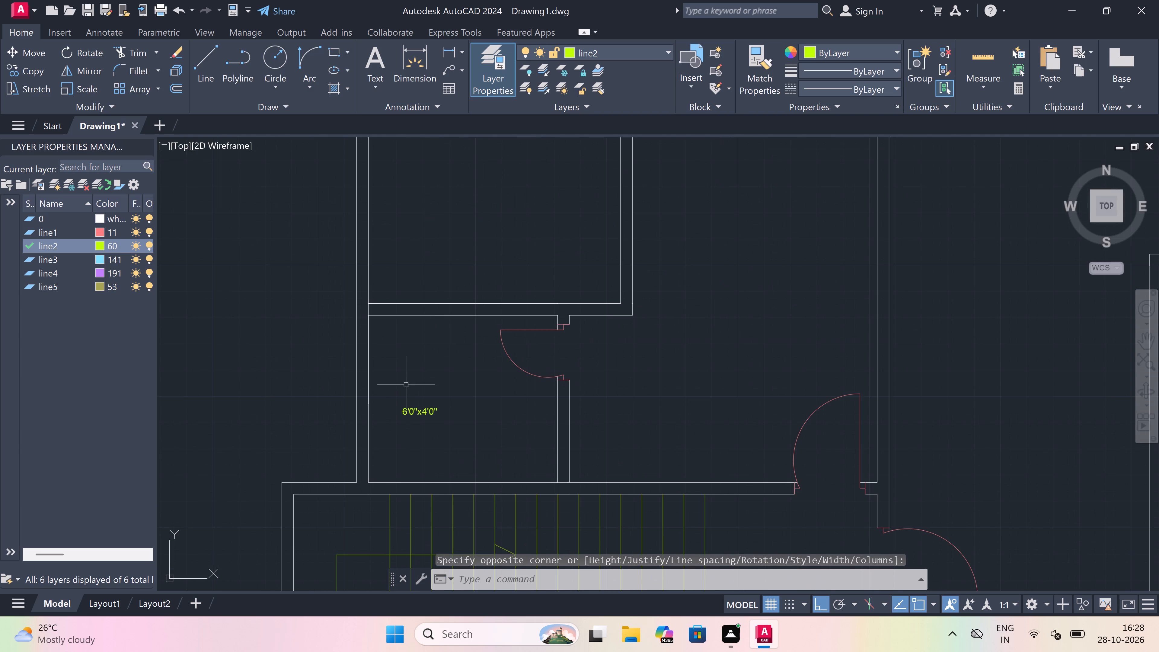
{"action": "scroll", "coordinate": [406, 407], "scroll_direction": "up", "scroll_amount": 3}
{"action": "triple_click", "coordinate": [407, 420]}
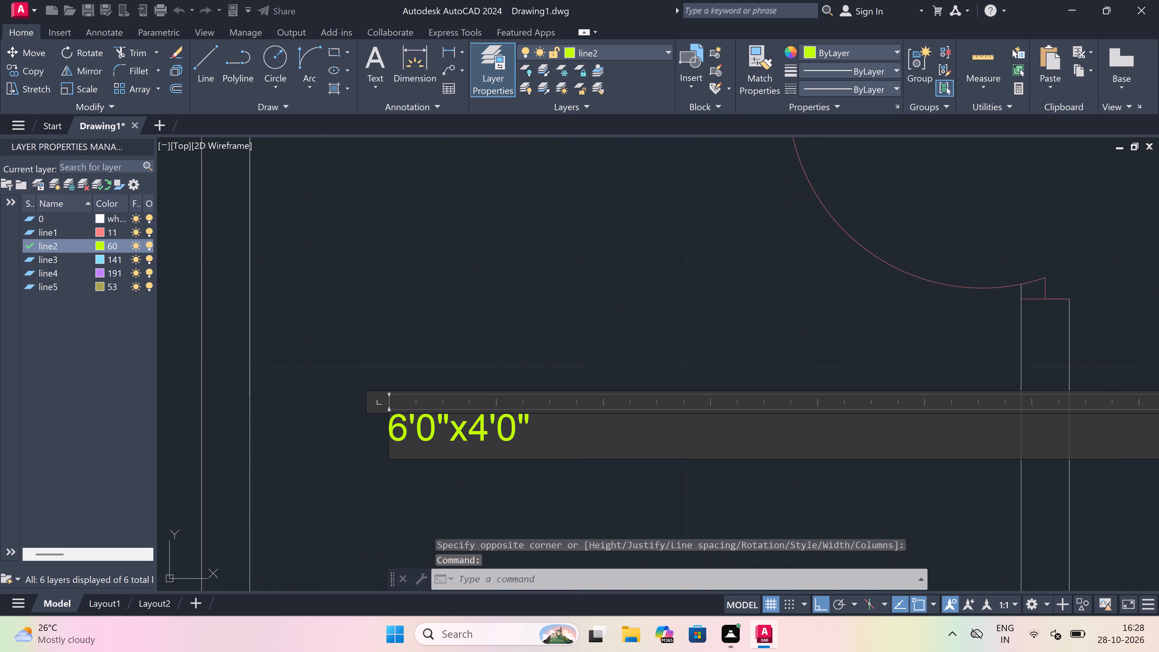
{"action": "left_click", "coordinate": [554, 418]}
{"action": "left_click", "coordinate": [395, 427]}
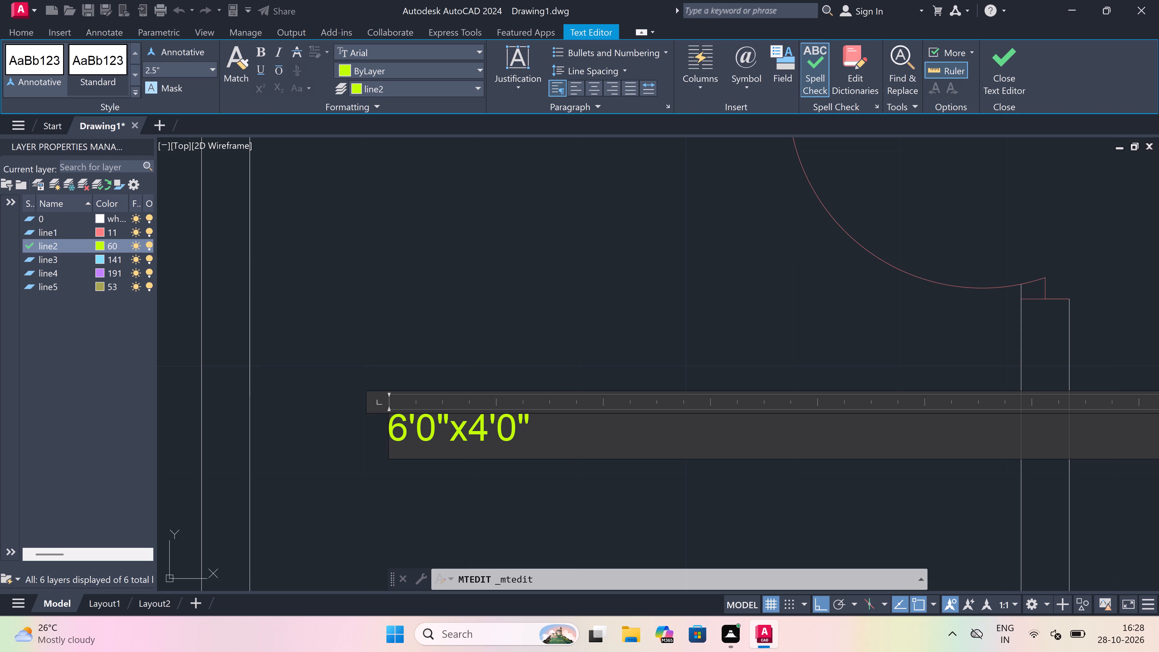
{"action": "type", "text": "TOILET"}
{"action": "key", "text": "Return"}
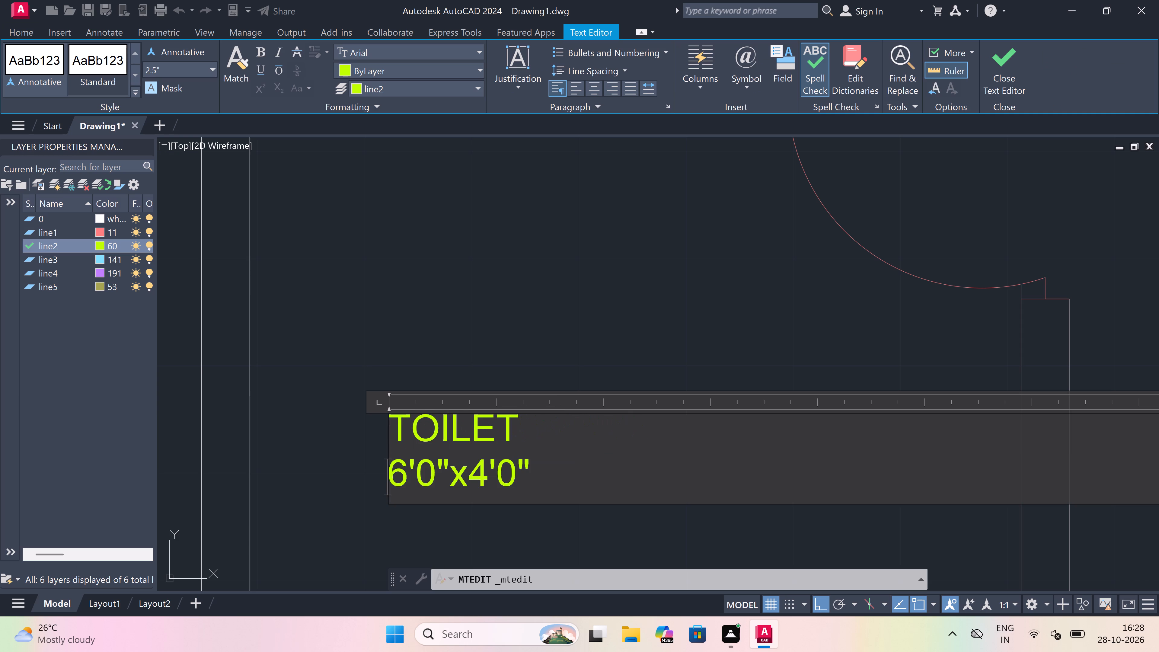
{"action": "left_click", "coordinate": [434, 319]}
{"action": "scroll", "coordinate": [442, 416], "scroll_direction": "down", "scroll_amount": 5}
{"action": "key", "text": "space"}
{"action": "scroll", "coordinate": [457, 302], "scroll_direction": "up", "scroll_amount": 2}
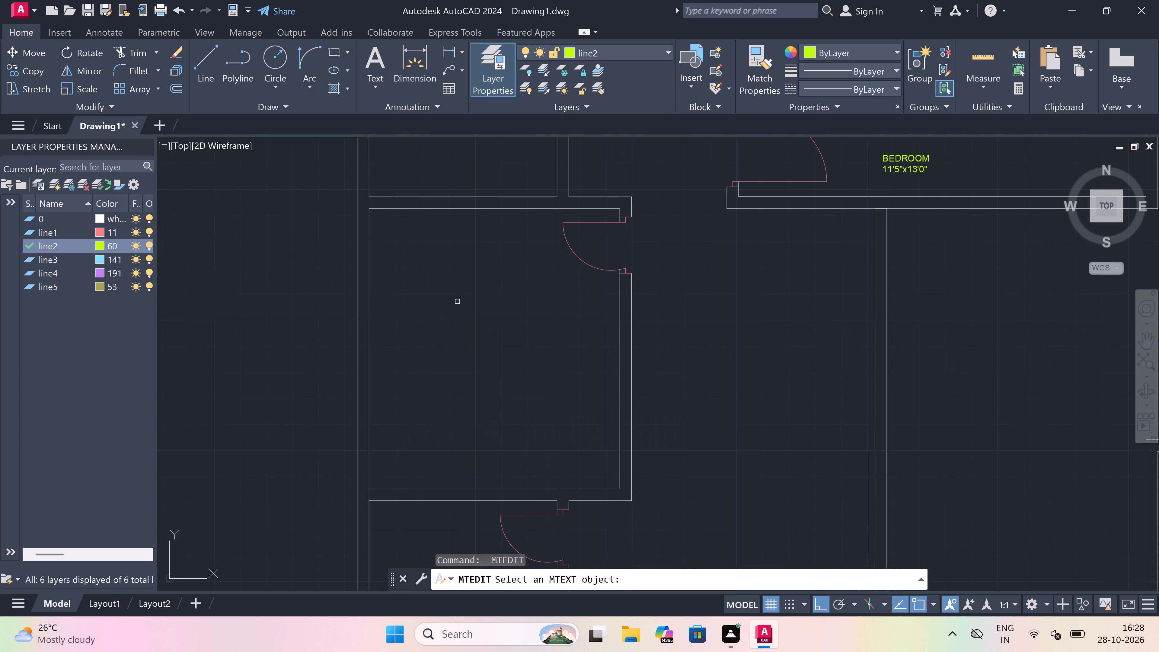
{"action": "key", "text": "Escape"}
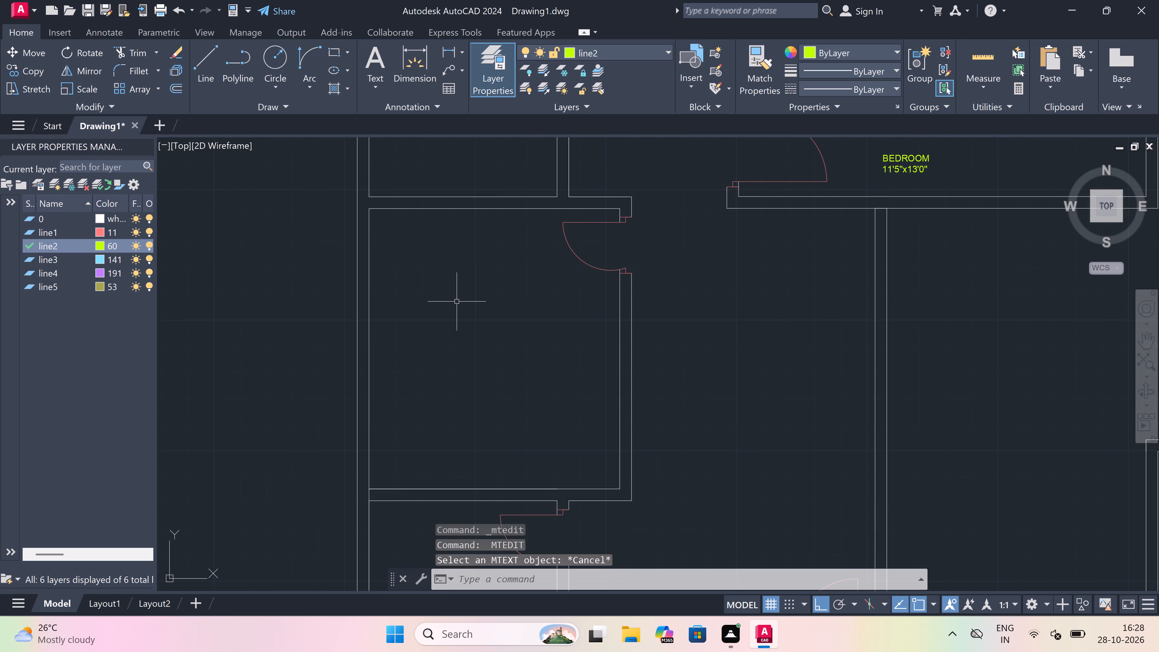
Add a two-line multiline text label, KITCHEN and 7'9"x8'0", in the room directly north of the toilet beside the staircase.
{"action": "type", "text": "MT"}
{"action": "key", "text": "space"}
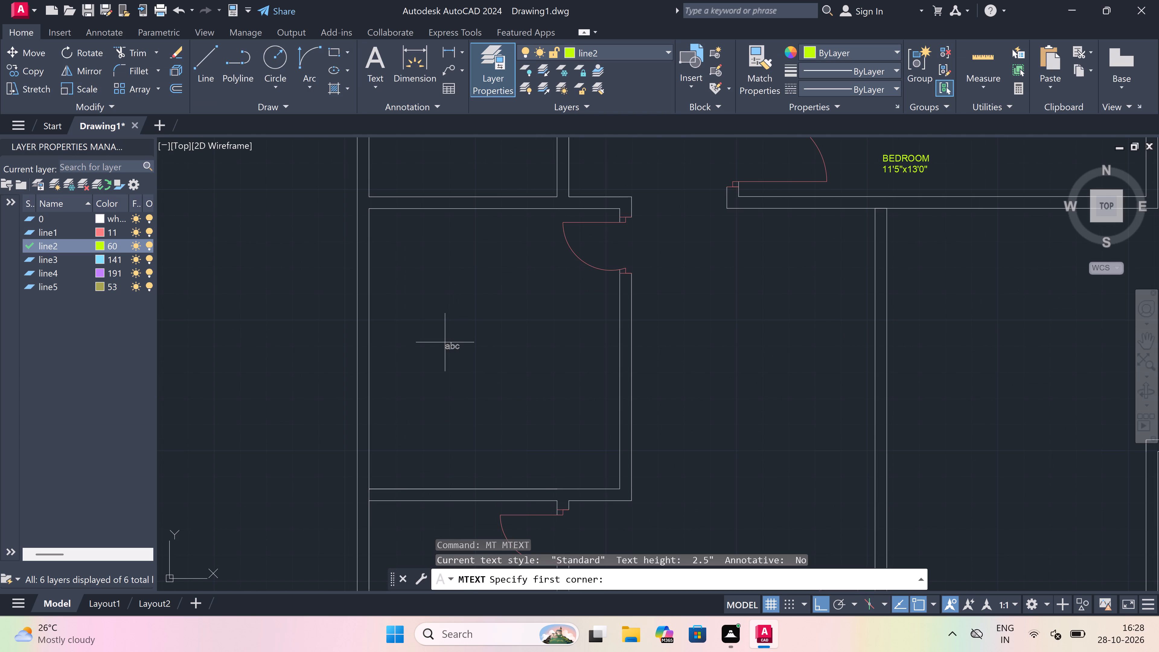
{"action": "left_click", "coordinate": [430, 344]}
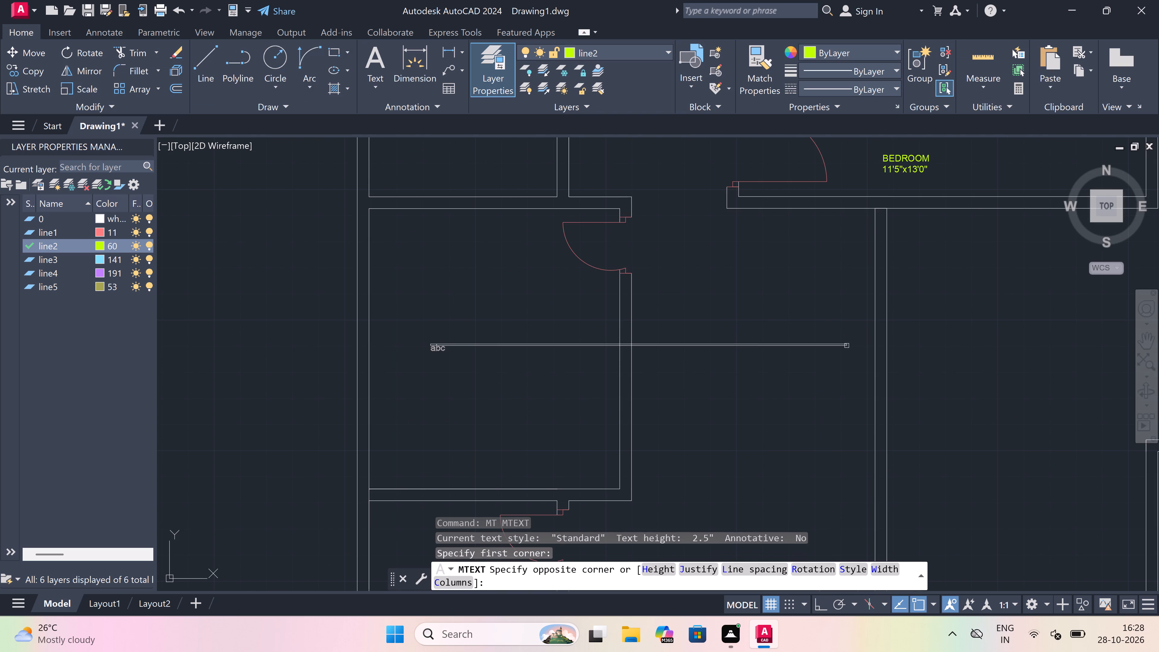
{"action": "left_click", "coordinate": [847, 346]}
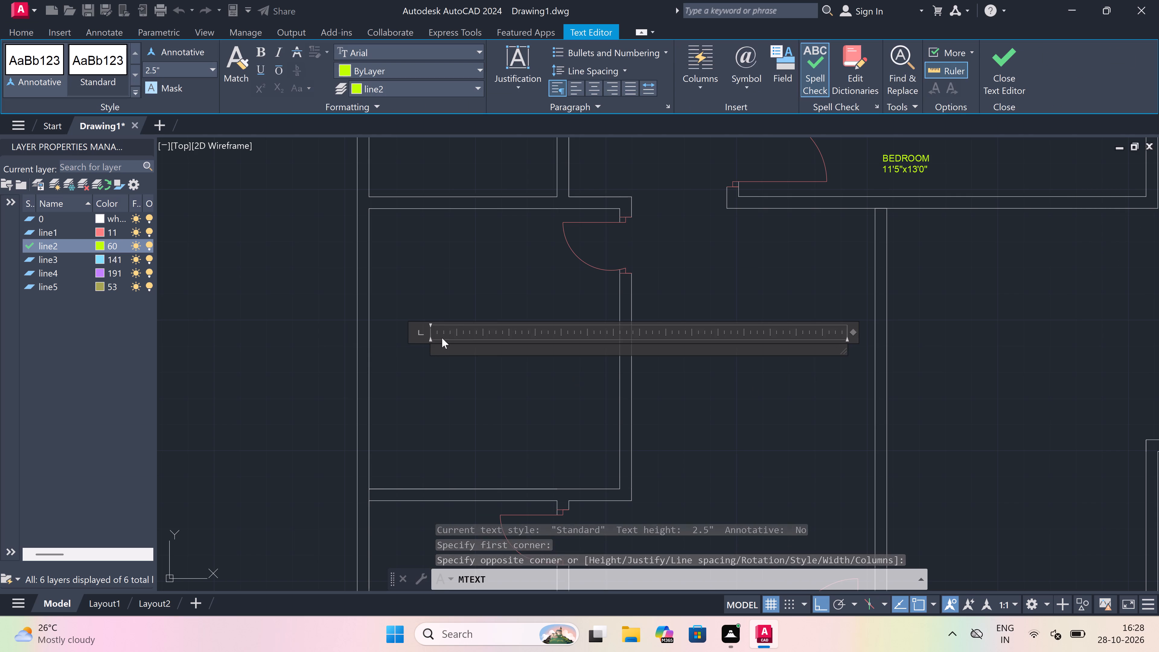
{"action": "scroll", "coordinate": [442, 338], "scroll_direction": "down", "scroll_amount": 4}
{"action": "scroll", "coordinate": [410, 354], "scroll_direction": "up", "scroll_amount": 3}
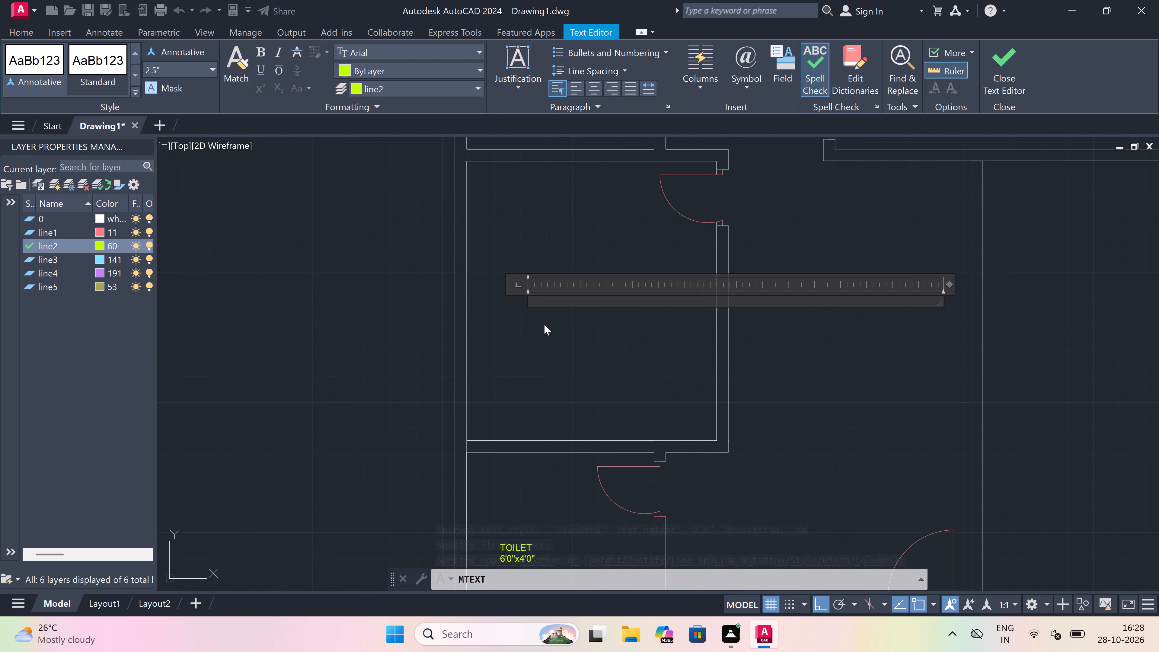
{"action": "scroll", "coordinate": [551, 274], "scroll_direction": "up", "scroll_amount": 4}
{"action": "scroll", "coordinate": [451, 406], "scroll_direction": "down", "scroll_amount": 4}
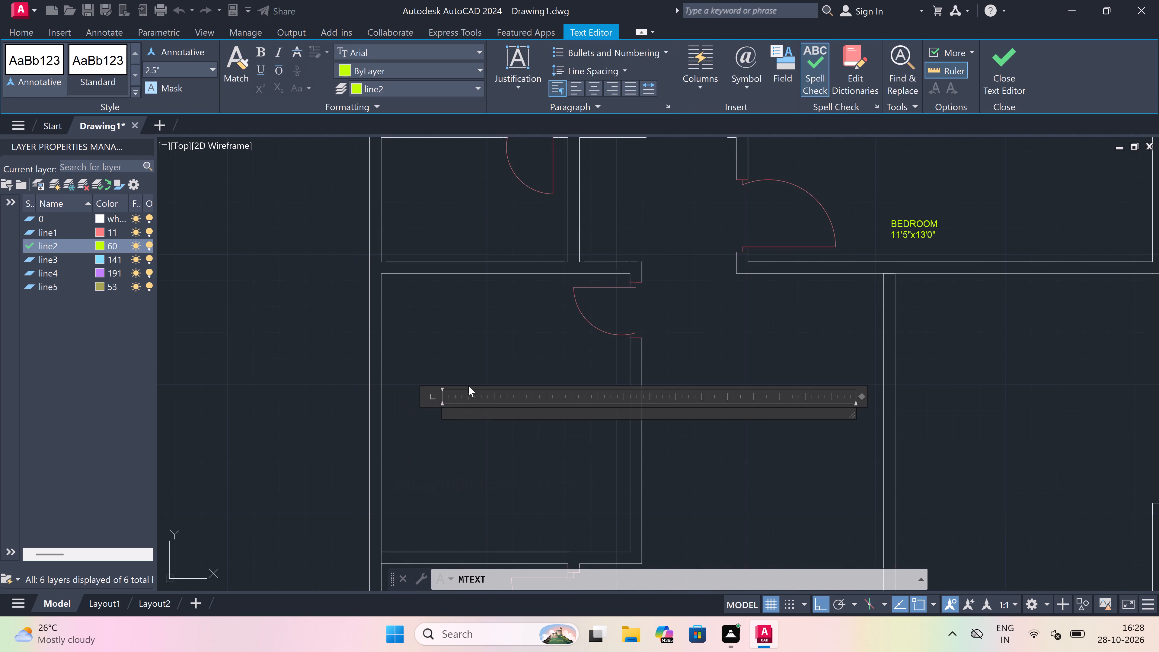
{"action": "scroll", "coordinate": [468, 386], "scroll_direction": "up", "scroll_amount": 3}
{"action": "scroll", "coordinate": [468, 386], "scroll_direction": "down", "scroll_amount": 3}
{"action": "scroll", "coordinate": [465, 400], "scroll_direction": "up", "scroll_amount": 2}
{"action": "scroll", "coordinate": [465, 400], "scroll_direction": "down", "scroll_amount": 3}
{"action": "scroll", "coordinate": [452, 416], "scroll_direction": "up", "scroll_amount": 1}
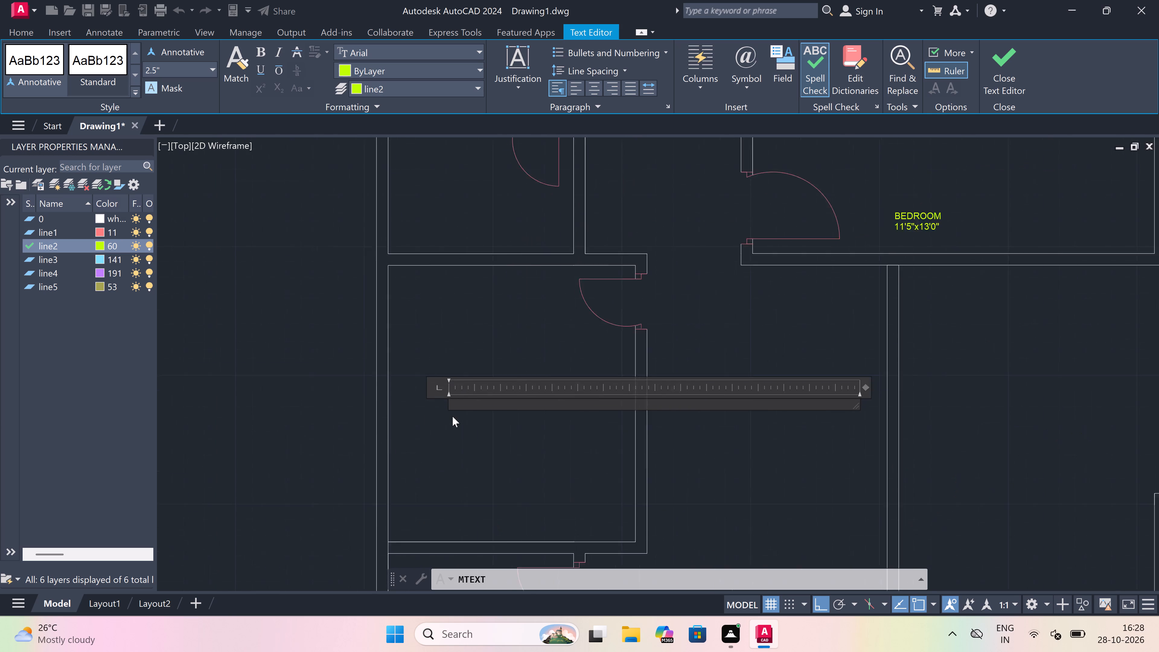
{"action": "scroll", "coordinate": [452, 416], "scroll_direction": "up", "scroll_amount": 1}
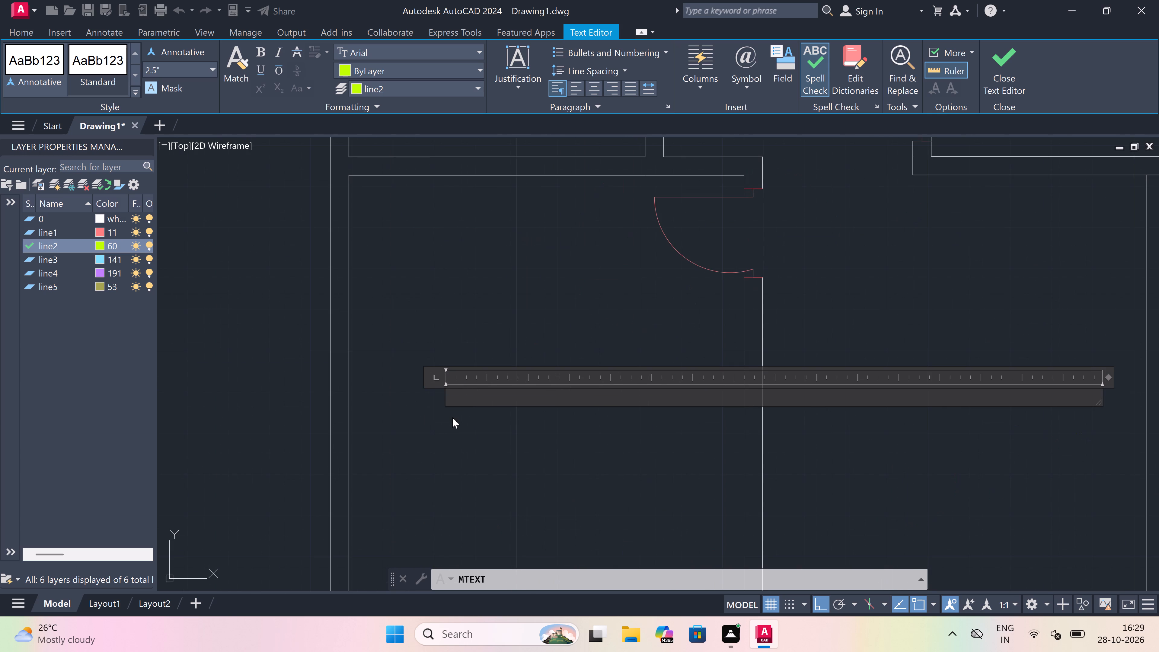
{"action": "type", "text": "KITCHEN"}
{"action": "key", "text": "Return"}
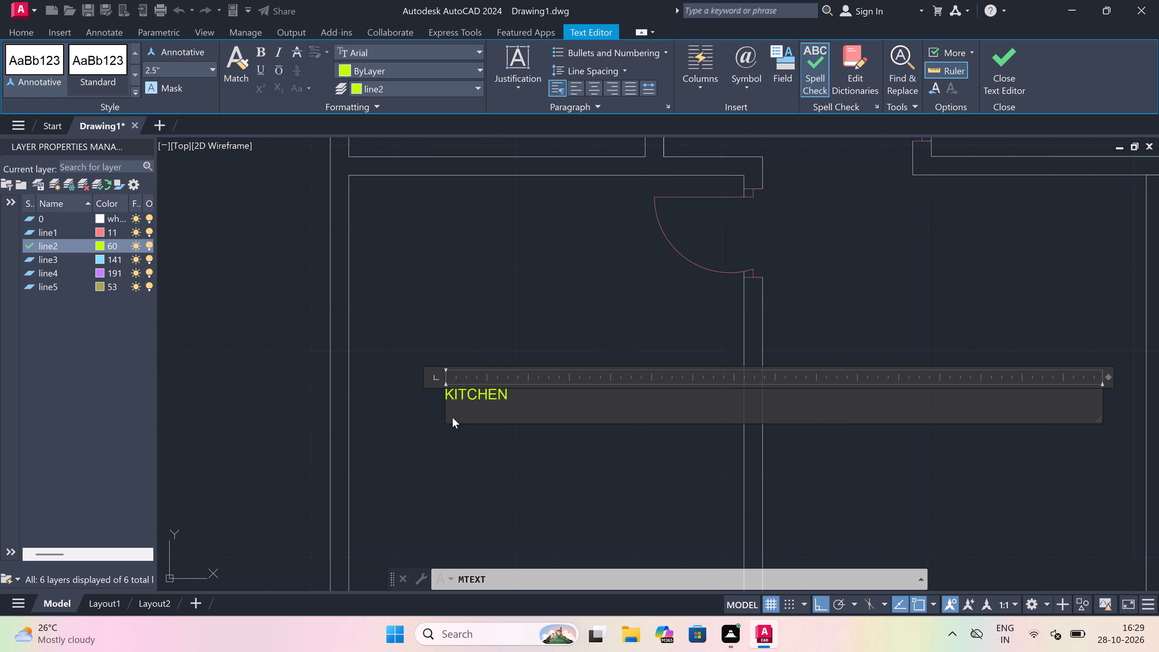
{"action": "type", "text": "7'9"}
{"action": "type", "text": "\"x8'"}
{"action": "type", "text": "0\""}
{"action": "left_click", "coordinate": [562, 265]}
Add a one-line multiline text label, 6'0"x4'0", in the small room directly north of the 7'9"x8'0" kitchen.
{"action": "scroll", "coordinate": [484, 374], "scroll_direction": "down", "scroll_amount": 3}
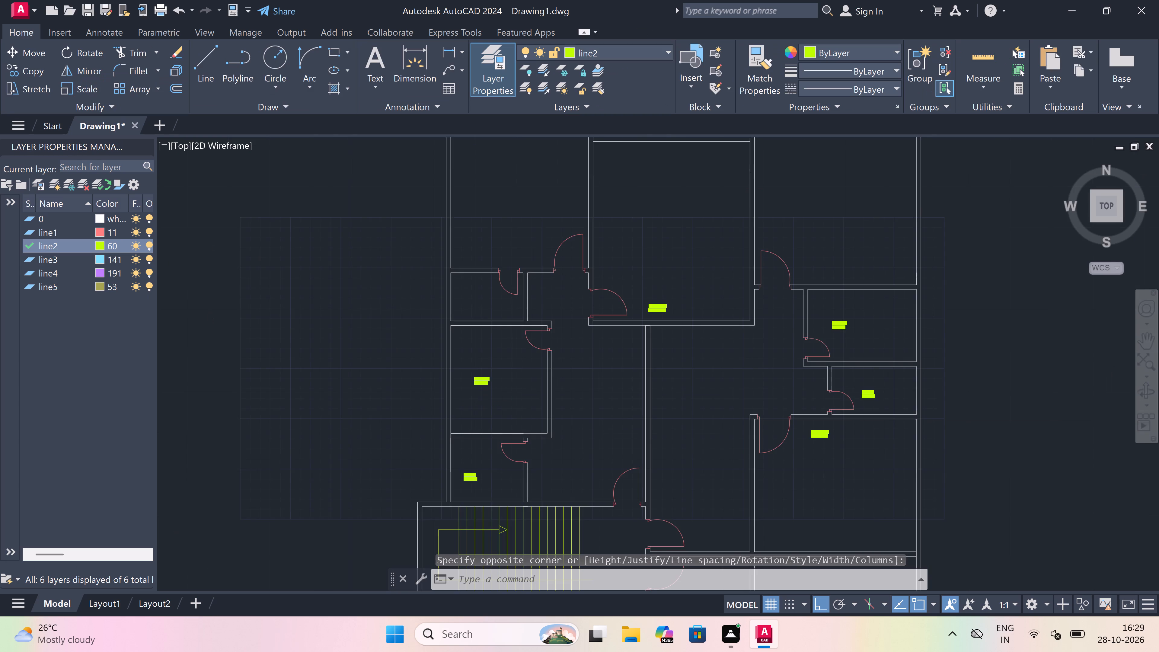
{"action": "scroll", "coordinate": [484, 374], "scroll_direction": "down", "scroll_amount": 2}
{"action": "scroll", "coordinate": [488, 324], "scroll_direction": "up", "scroll_amount": 3}
{"action": "scroll", "coordinate": [453, 417], "scroll_direction": "up", "scroll_amount": 2}
{"action": "key", "text": "space"}
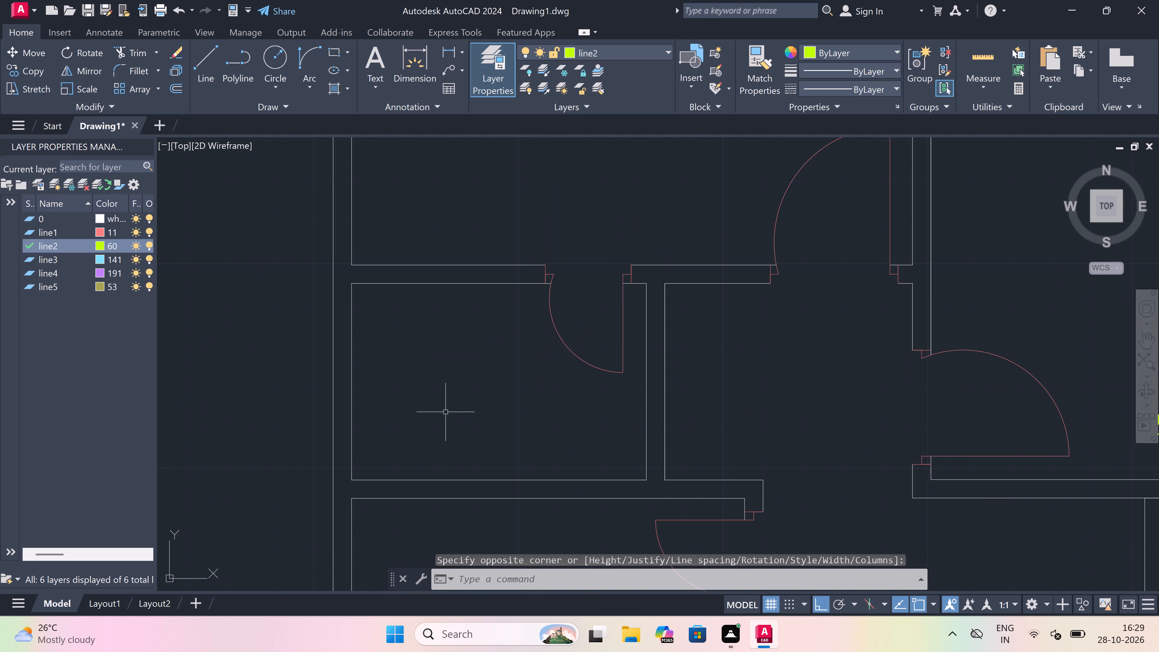
{"action": "left_click_drag", "start_coordinate": [431, 397], "coordinate": [440, 396]}
{"action": "left_click", "coordinate": [971, 395]}
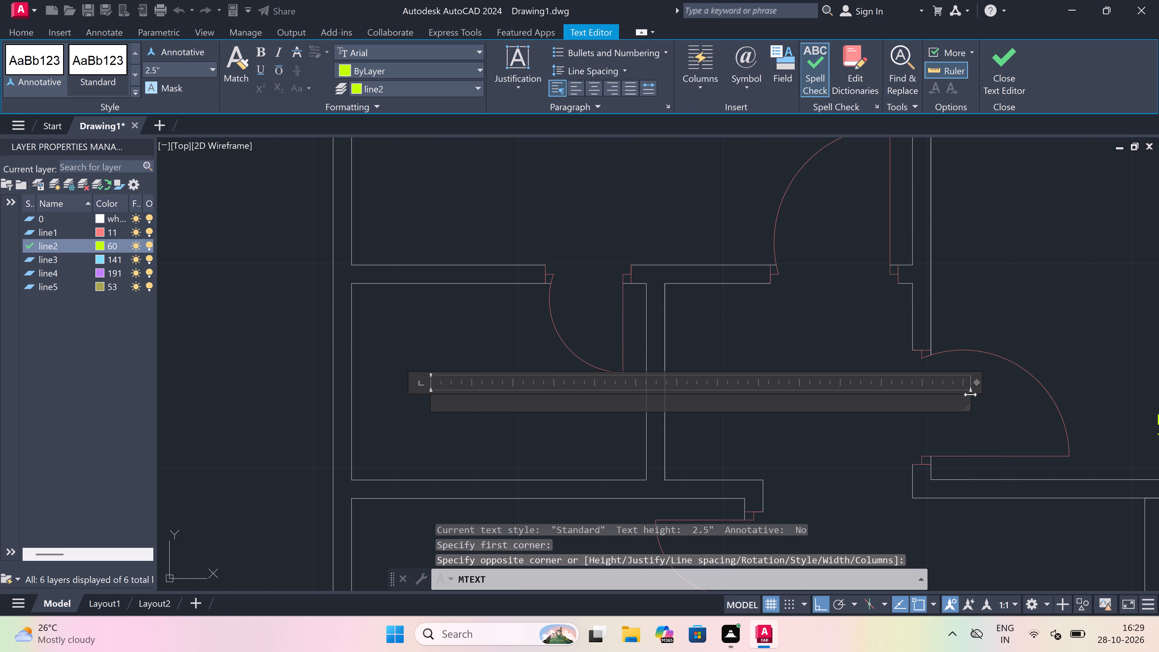
{"action": "type", "text": "6;"}
{"action": "key", "text": "BackSpace"}
{"action": "type", "text": "'0"}
{"action": "key", "text": "shift+quotedbl"}
{"action": "key", "text": "x"}
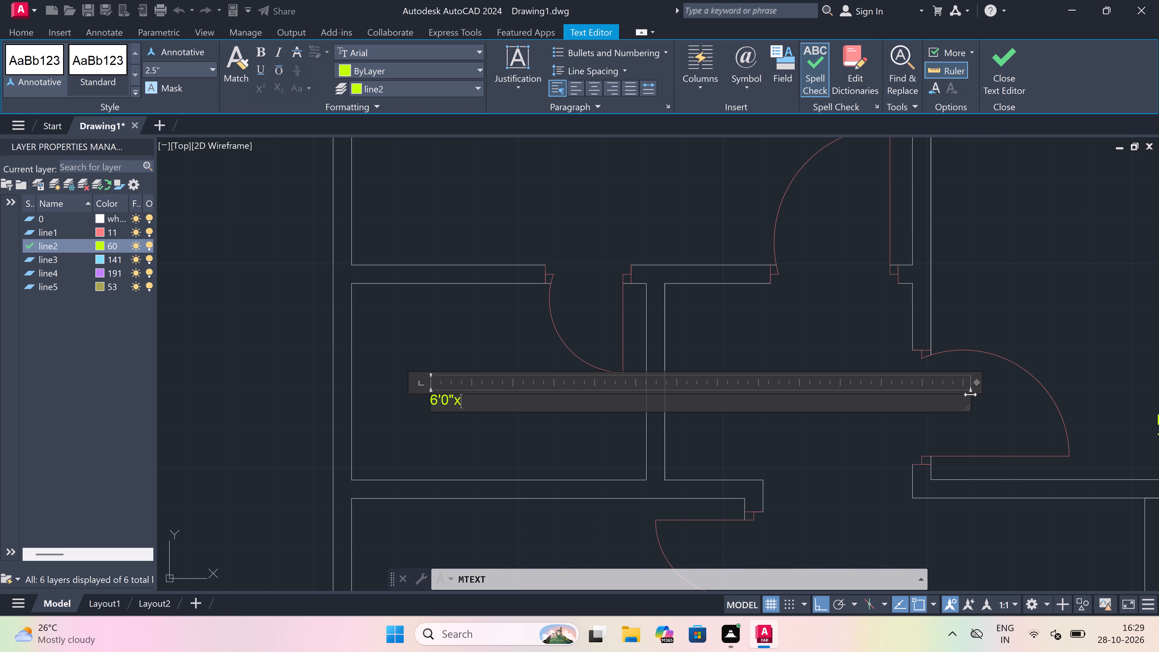
{"action": "type", "text": "4'0\""}
{"action": "left_click", "coordinate": [502, 430]}
Add the name TOILET on its own line above the 6'0"x4'0" size in the small room north of the kitchen.
{"action": "scroll", "coordinate": [486, 395], "scroll_direction": "down", "scroll_amount": 4}
{"action": "scroll", "coordinate": [486, 395], "scroll_direction": "up", "scroll_amount": 3}
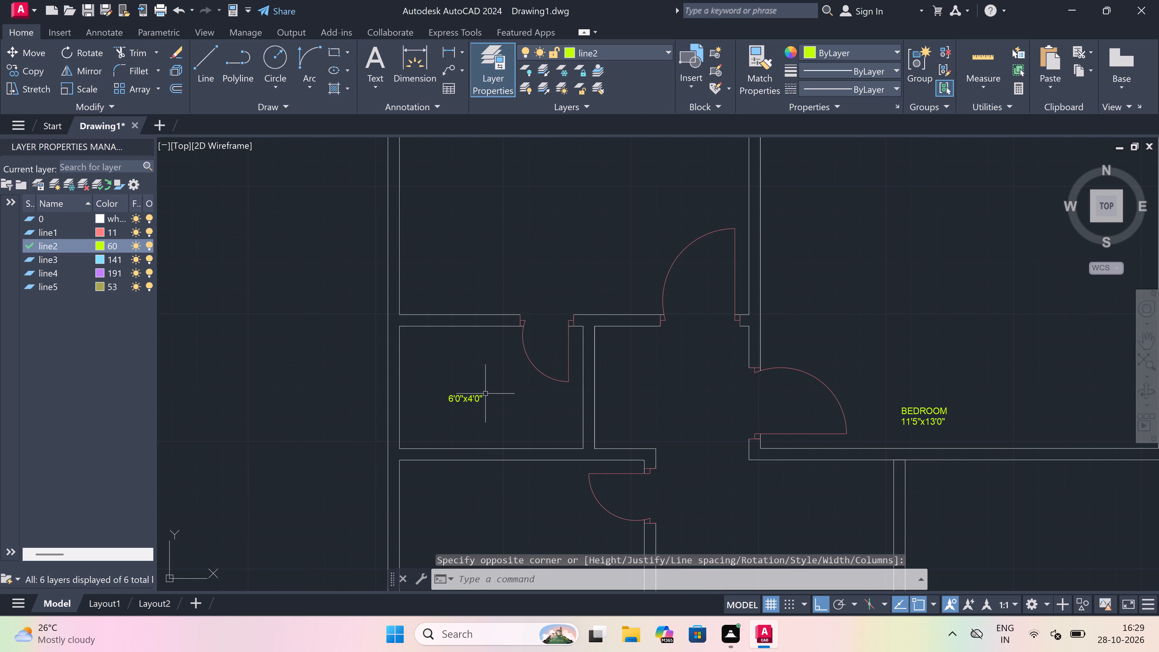
{"action": "scroll", "coordinate": [467, 400], "scroll_direction": "up", "scroll_amount": 3}
{"action": "triple_click", "coordinate": [467, 400]}
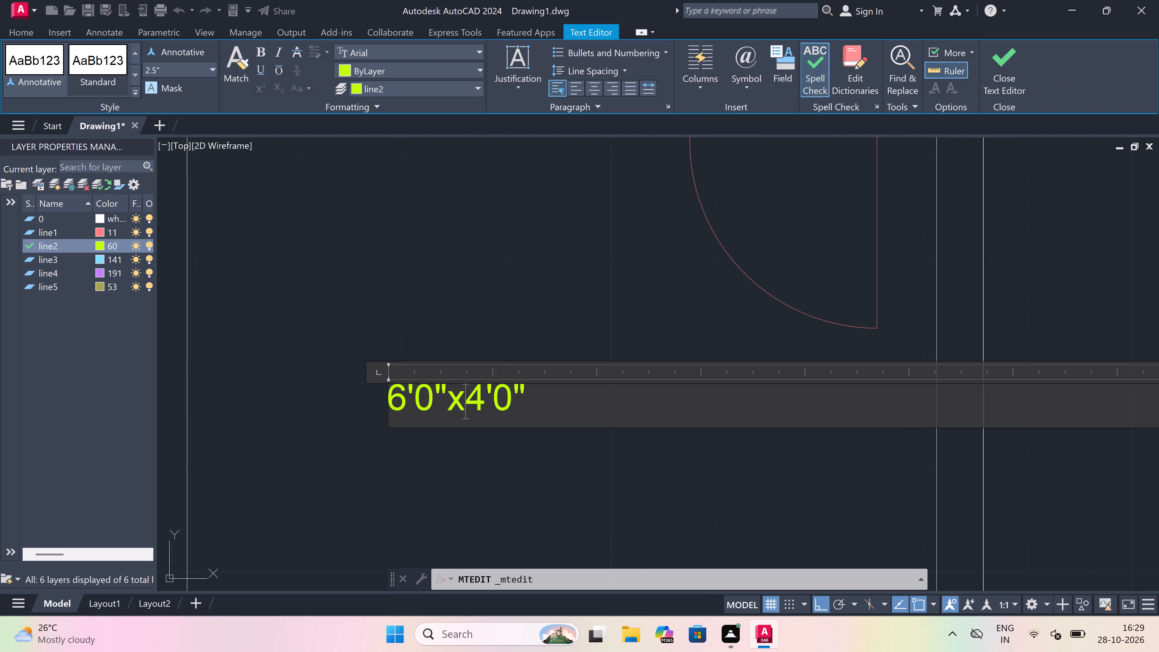
{"action": "left_click", "coordinate": [395, 410]}
{"action": "type", "text": "TOILET"}
{"action": "key", "text": "Return"}
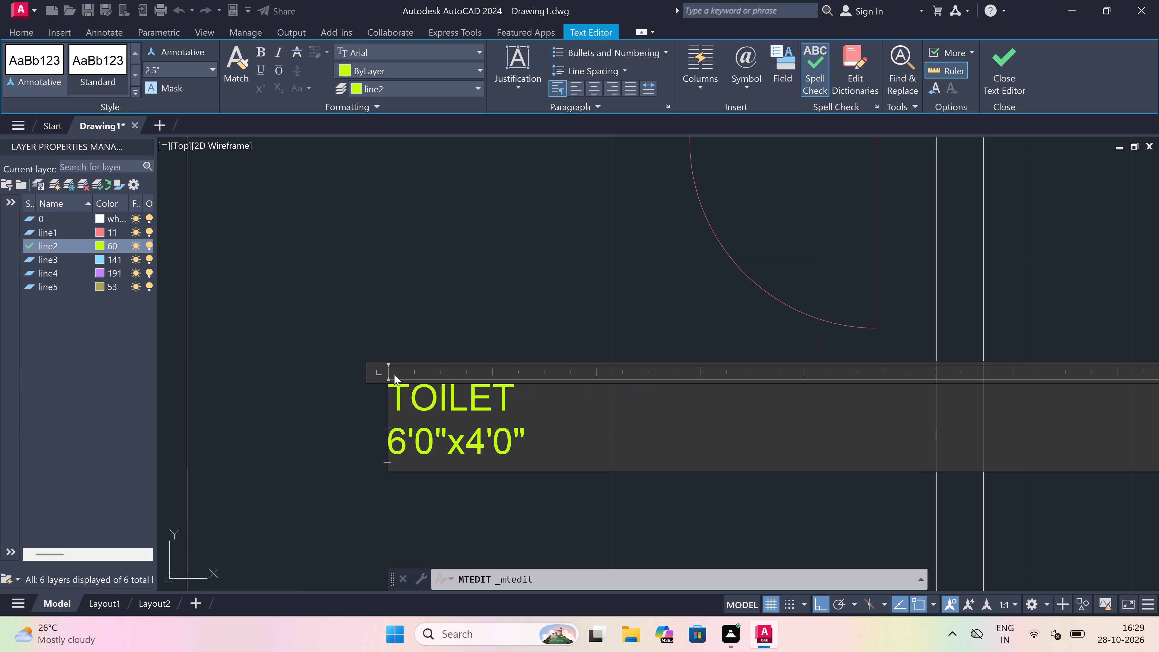
{"action": "left_click", "coordinate": [364, 471]}
{"action": "scroll", "coordinate": [397, 374], "scroll_direction": "down", "scroll_amount": 3}
{"action": "scroll", "coordinate": [403, 421], "scroll_direction": "down", "scroll_amount": 2}
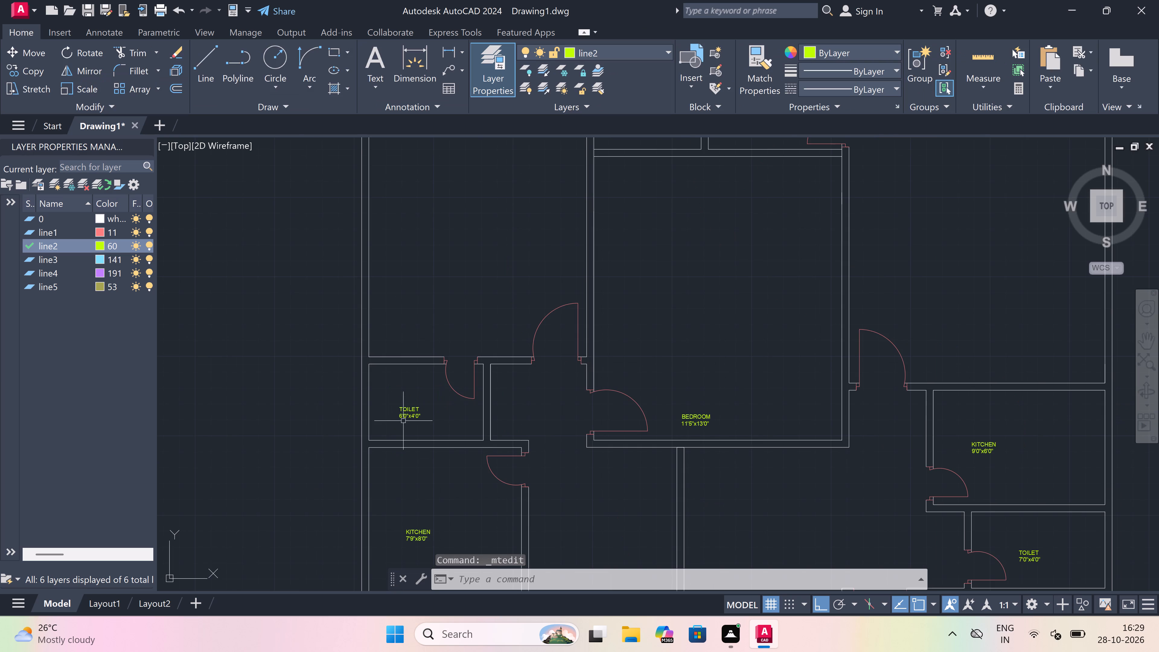
{"action": "key", "text": "space"}
{"action": "scroll", "coordinate": [404, 349], "scroll_direction": "up", "scroll_amount": 2}
{"action": "key", "text": "Escape"}
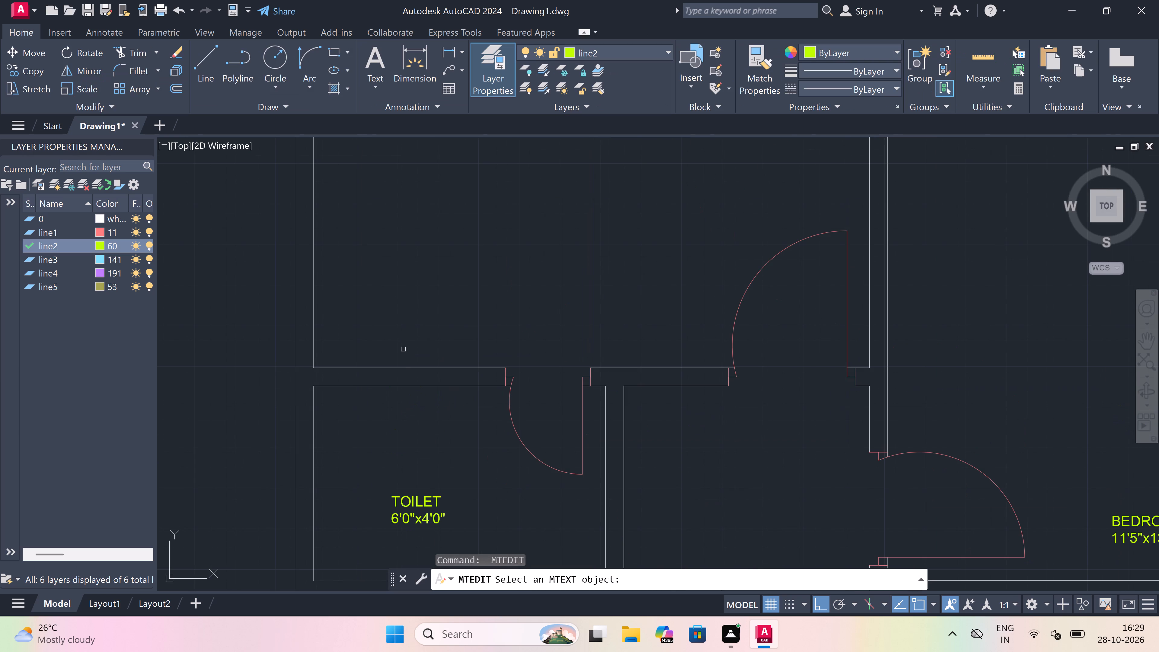
Add a two-line multiline text label, BEDROOM and 11'5"x13'0", in the large northwest room directly north of the 6'0"x4'0" toilet.
{"action": "key", "text": "m"}
{"action": "key", "text": "t"}
{"action": "key", "text": "space"}
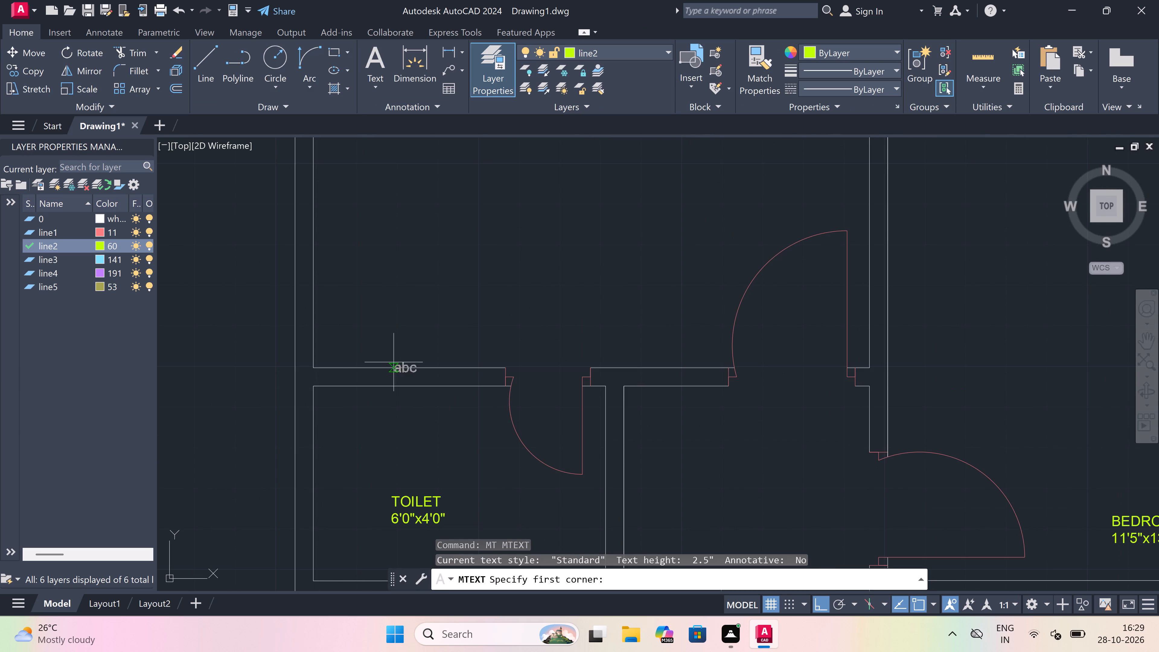
{"action": "scroll", "coordinate": [392, 361], "scroll_direction": "down", "scroll_amount": 3}
{"action": "scroll", "coordinate": [389, 343], "scroll_direction": "up", "scroll_amount": 3}
{"action": "left_click_drag", "start_coordinate": [373, 363], "coordinate": [385, 367]}
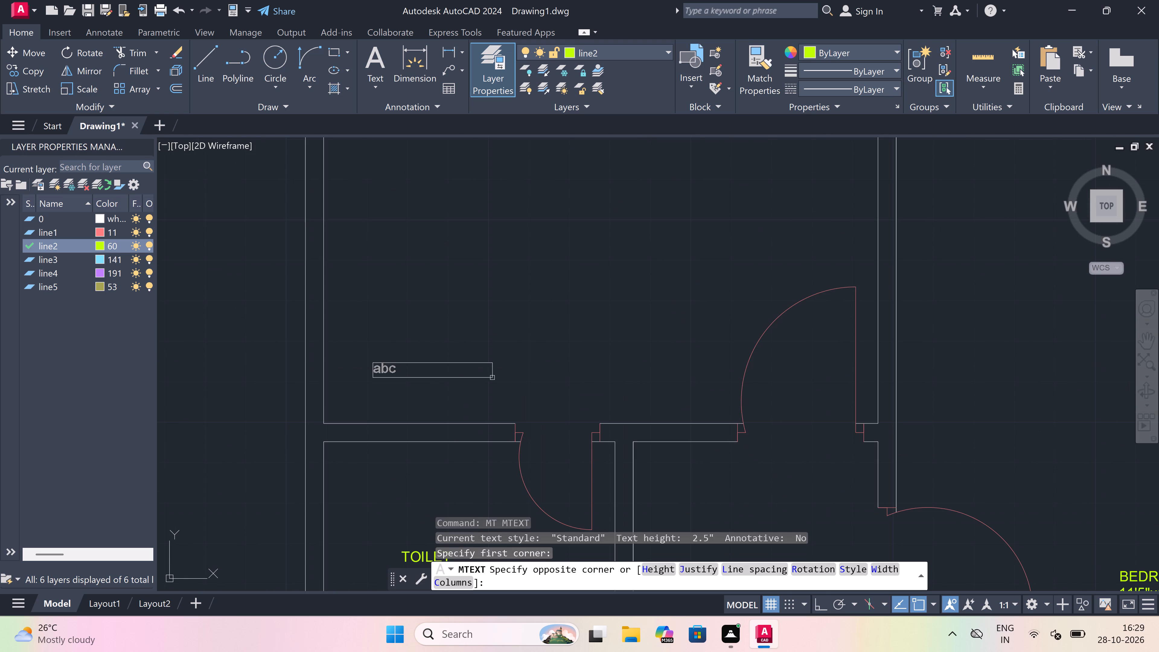
{"action": "left_click", "coordinate": [826, 397]}
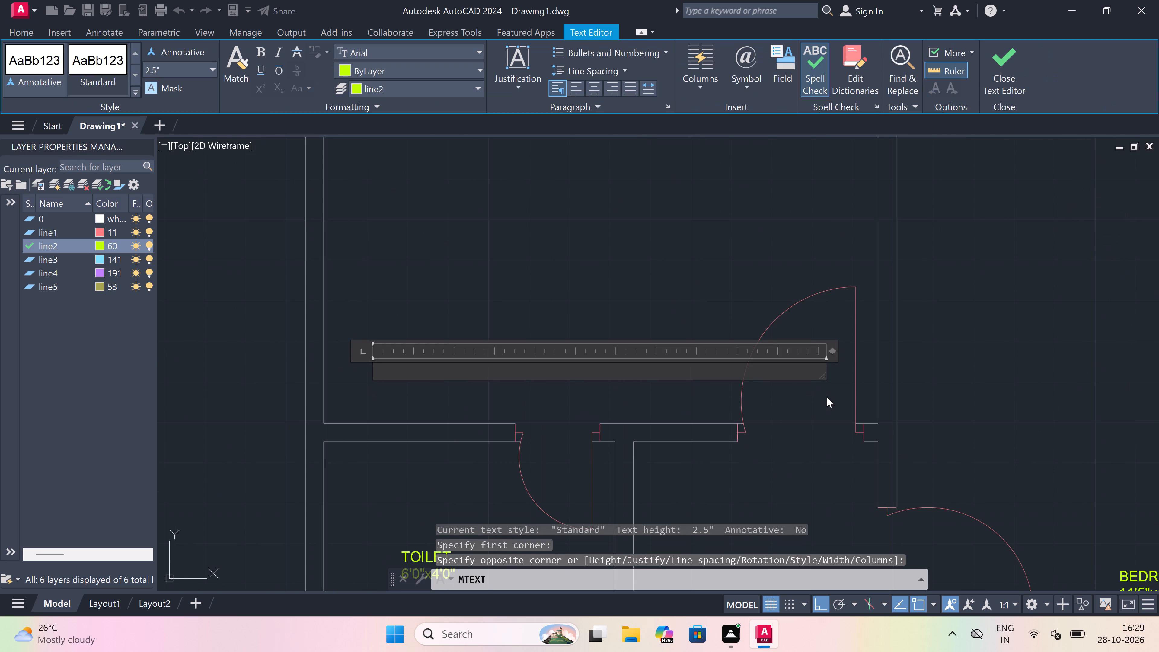
{"action": "type", "text": "BEDROOM"}
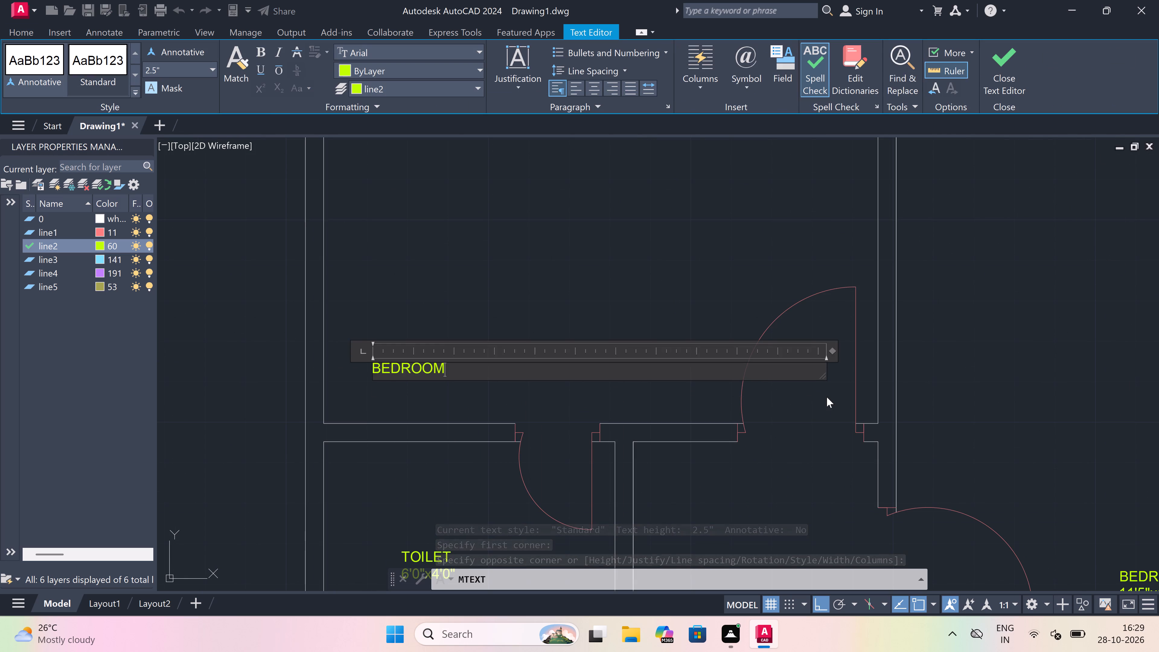
{"action": "key", "text": "Return"}
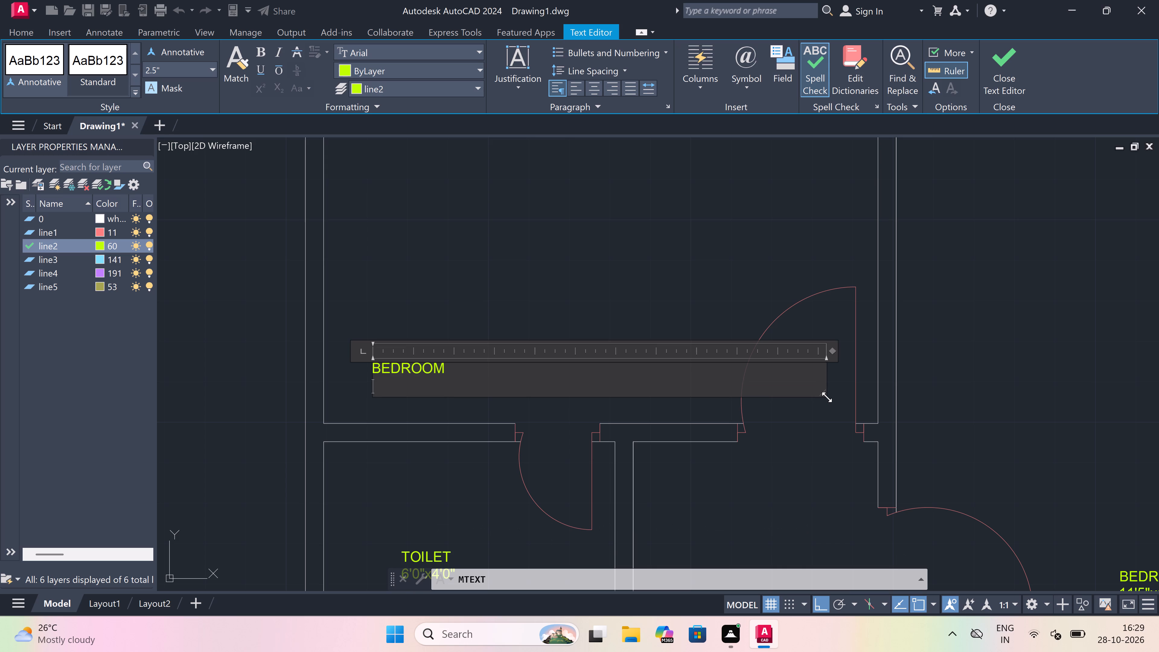
{"action": "type", "text": "11'5"}
{"action": "type", "text": "\"x13'0"}
{"action": "key", "text": "shift+quotedbl"}
{"action": "left_click", "coordinate": [442, 276]}
Add a two-line multiline text label, DRAWING and 12'3"x12'0", in the open space directly east of the 7'9"x8'0" kitchen.
{"action": "scroll", "coordinate": [442, 276], "scroll_direction": "down", "scroll_amount": 4}
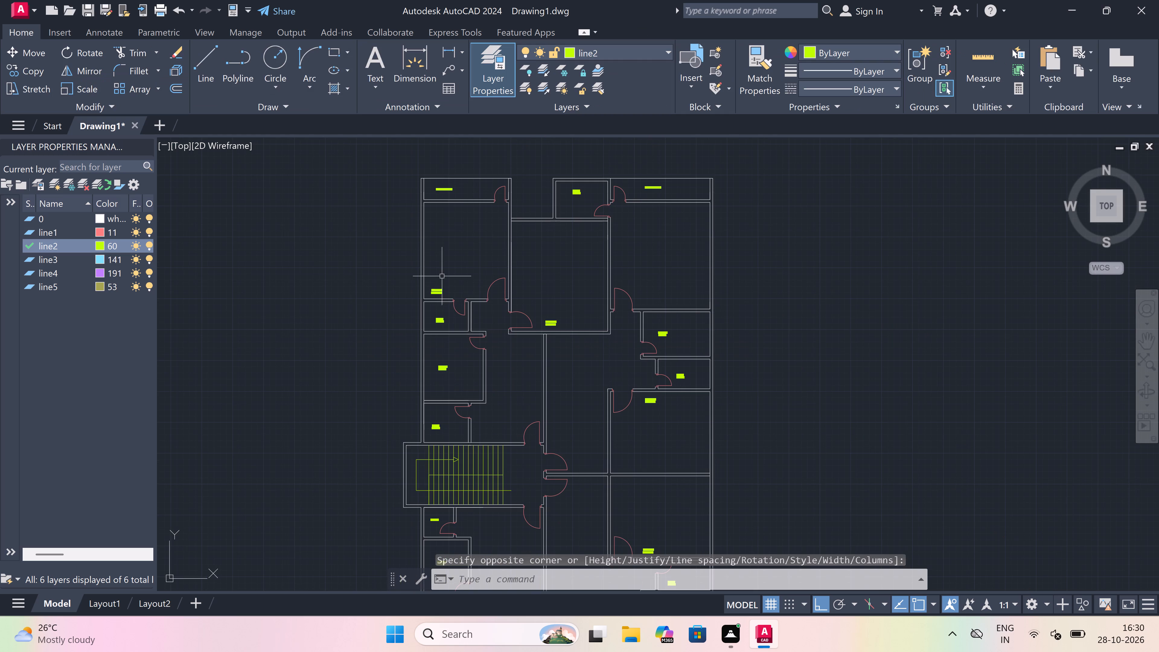
{"action": "scroll", "coordinate": [517, 360], "scroll_direction": "up", "scroll_amount": 1}
{"action": "key", "text": "space"}
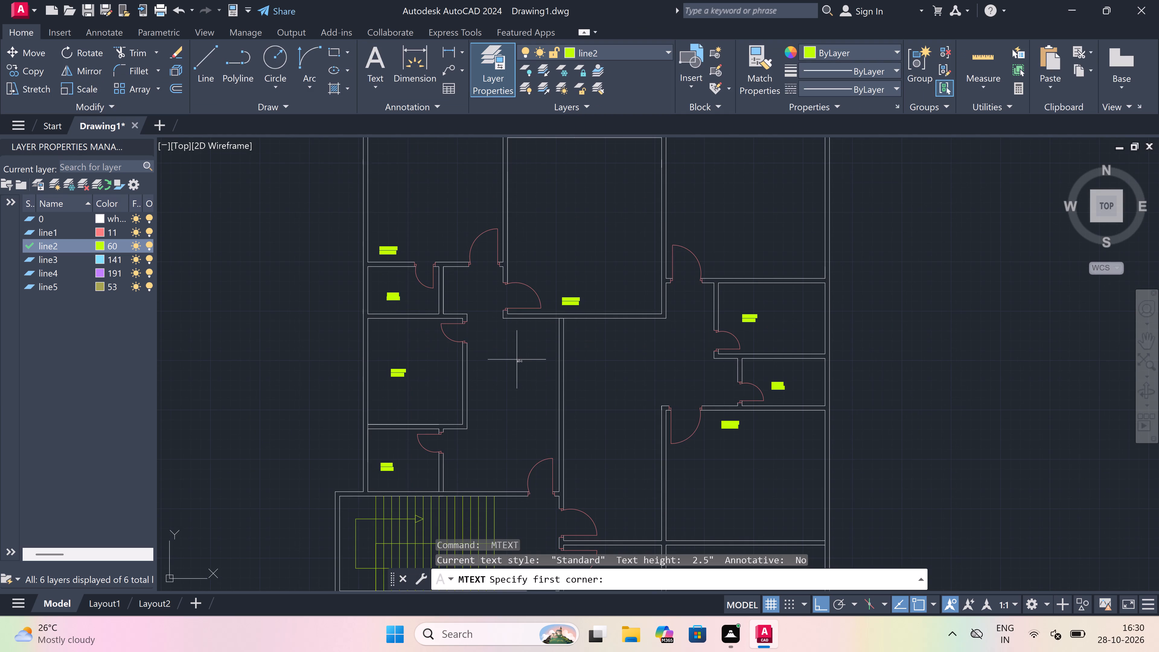
{"action": "scroll", "coordinate": [514, 355], "scroll_direction": "down", "scroll_amount": 3}
{"action": "scroll", "coordinate": [505, 375], "scroll_direction": "up", "scroll_amount": 3}
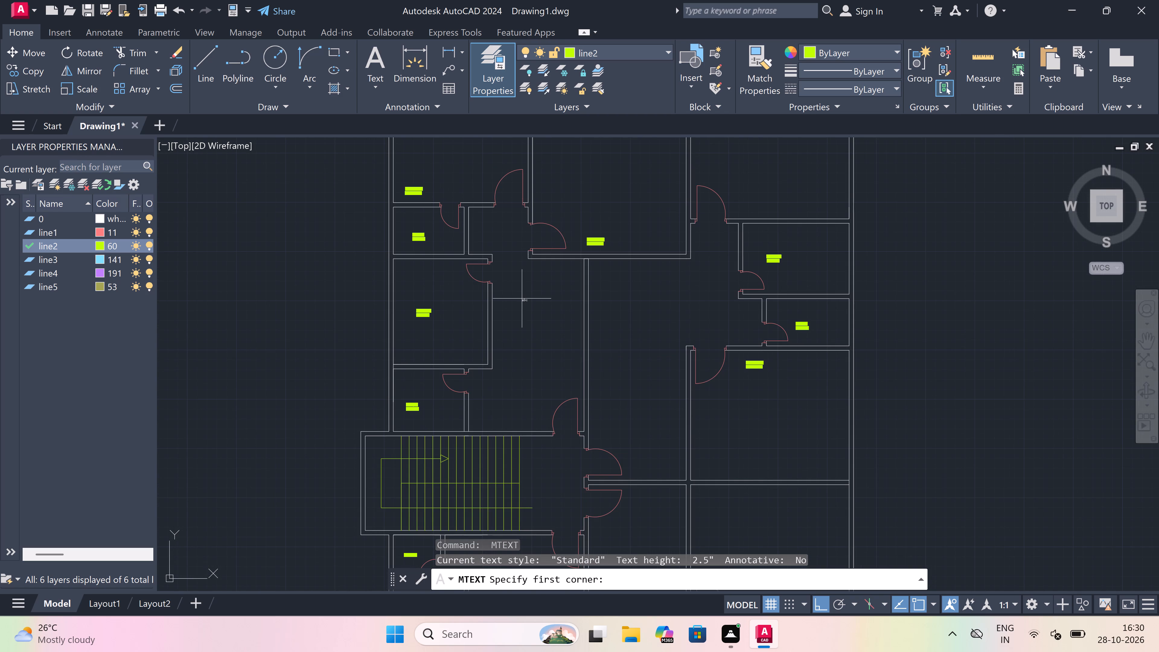
{"action": "scroll", "coordinate": [523, 301], "scroll_direction": "up", "scroll_amount": 1}
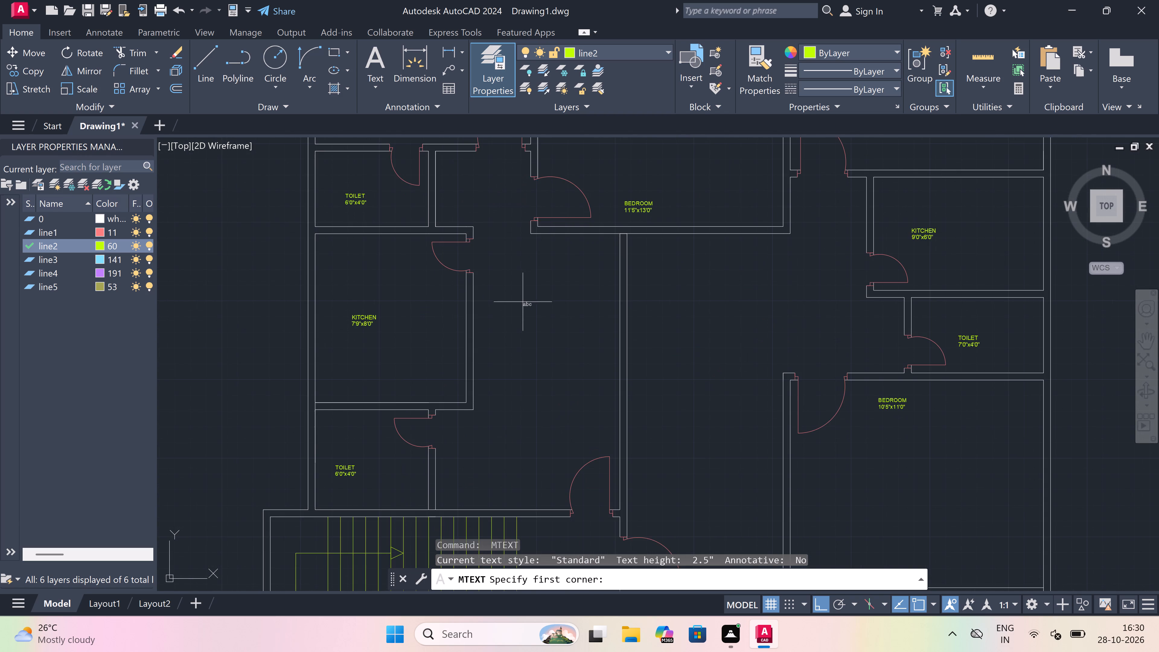
{"action": "scroll", "coordinate": [520, 368], "scroll_direction": "up", "scroll_amount": 2}
{"action": "left_click", "coordinate": [500, 343]}
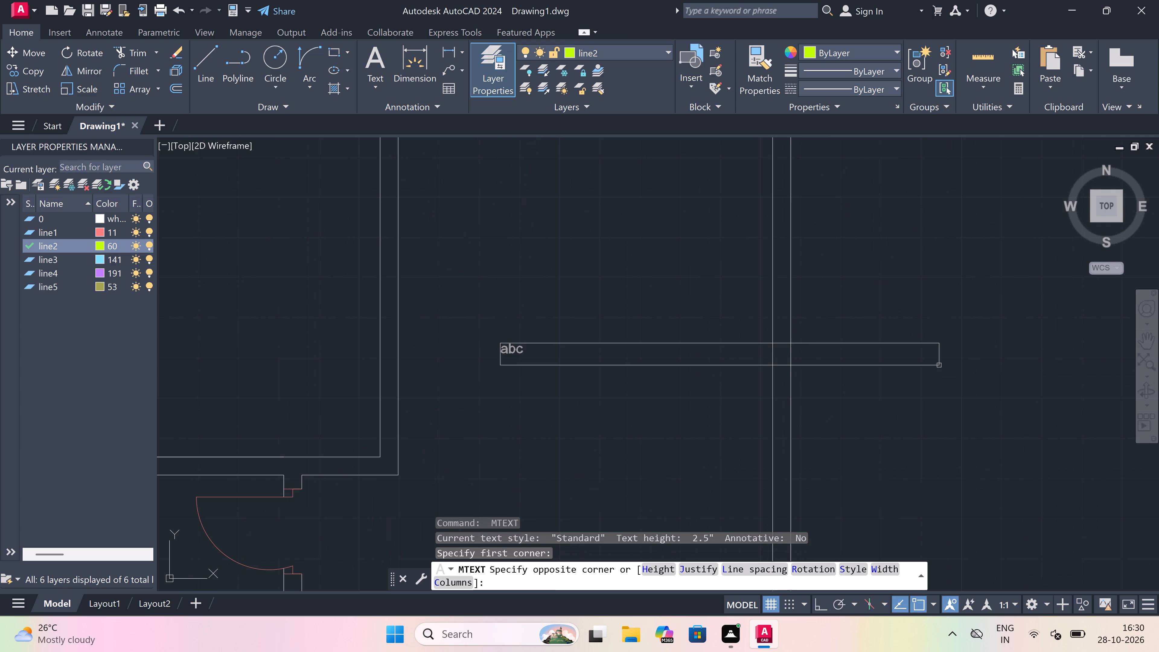
{"action": "left_click", "coordinate": [939, 365]}
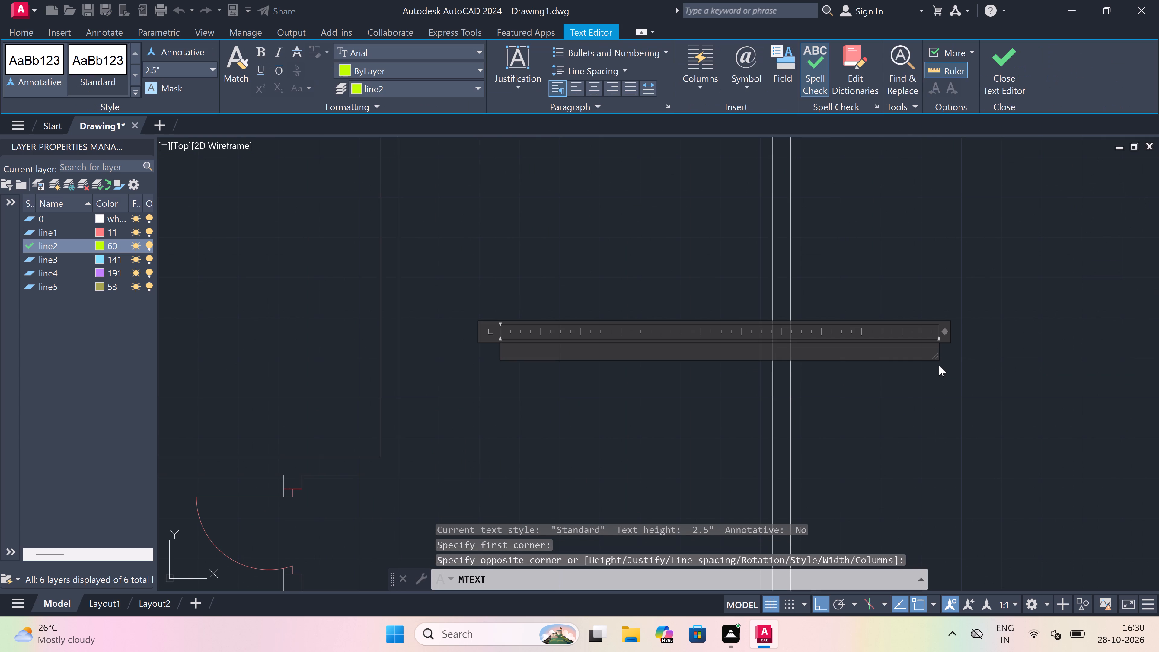
{"action": "type", "text": "DRAWING"}
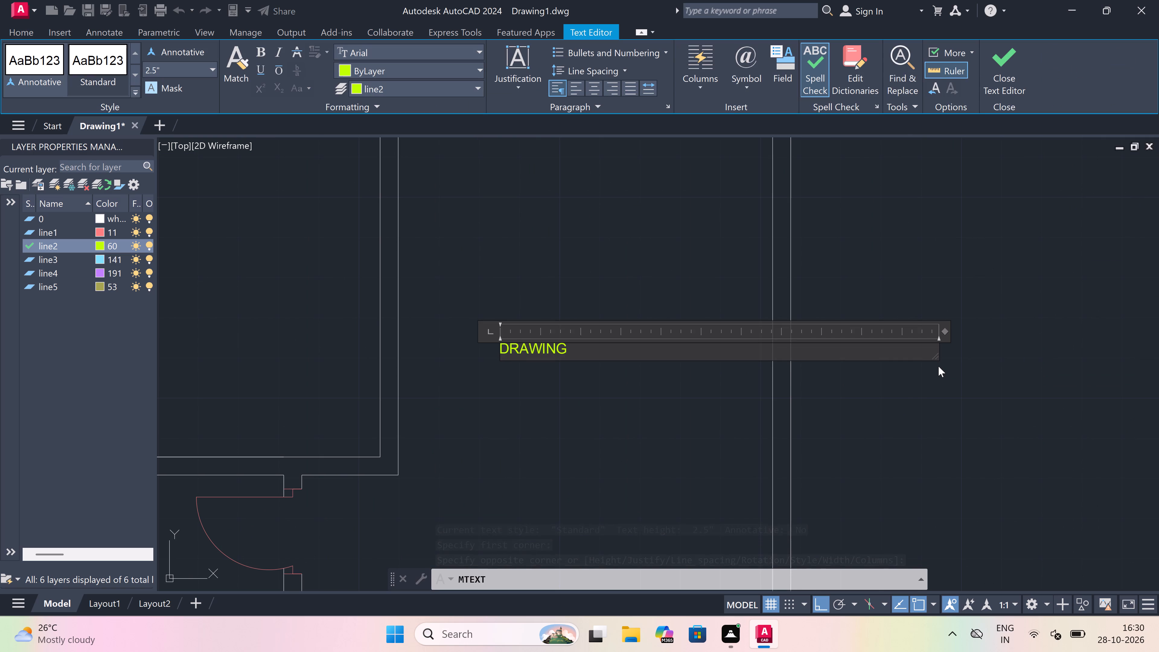
{"action": "key", "text": "Return"}
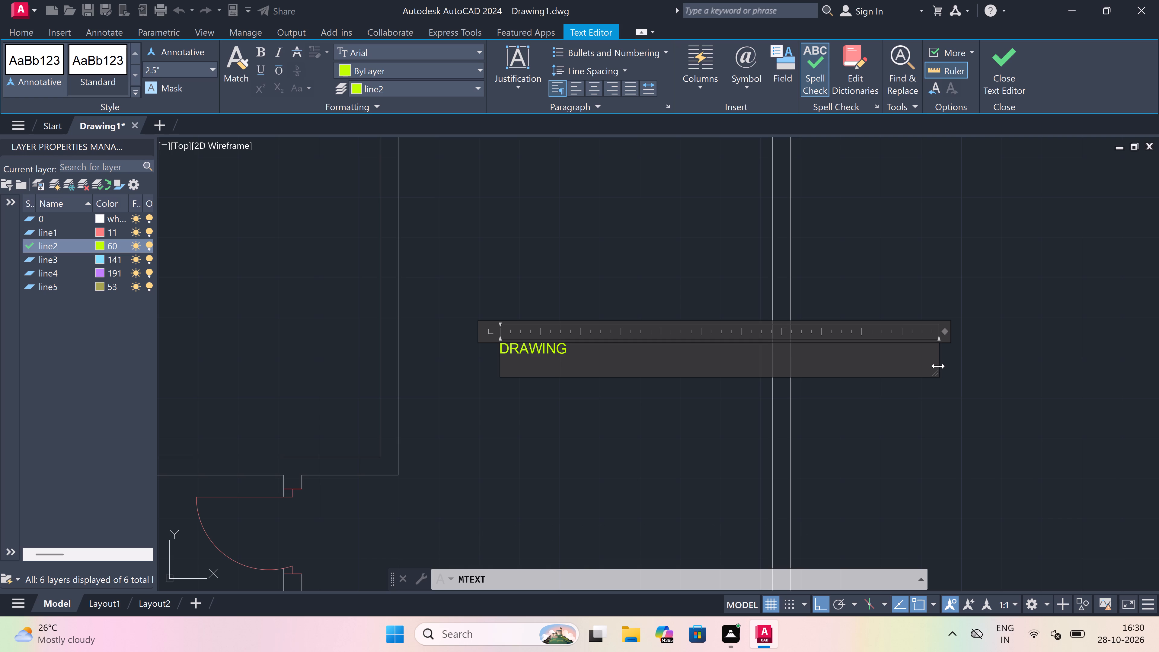
{"action": "type", "text": "12'"}
{"action": "key", "text": "3"}
{"action": "type", "text": "\"x"}
{"action": "type", "text": "12'"}
{"action": "type", "text": "0\""}
{"action": "left_click", "coordinate": [471, 436]}
Change the size in the DRAWING label east of the 7'9"x8'0" kitchen to 12'3"x16'0".
{"action": "scroll", "coordinate": [504, 402], "scroll_direction": "down", "scroll_amount": 4}
{"action": "scroll", "coordinate": [503, 402], "scroll_direction": "up", "scroll_amount": 2}
{"action": "scroll", "coordinate": [504, 403], "scroll_direction": "down", "scroll_amount": 1}
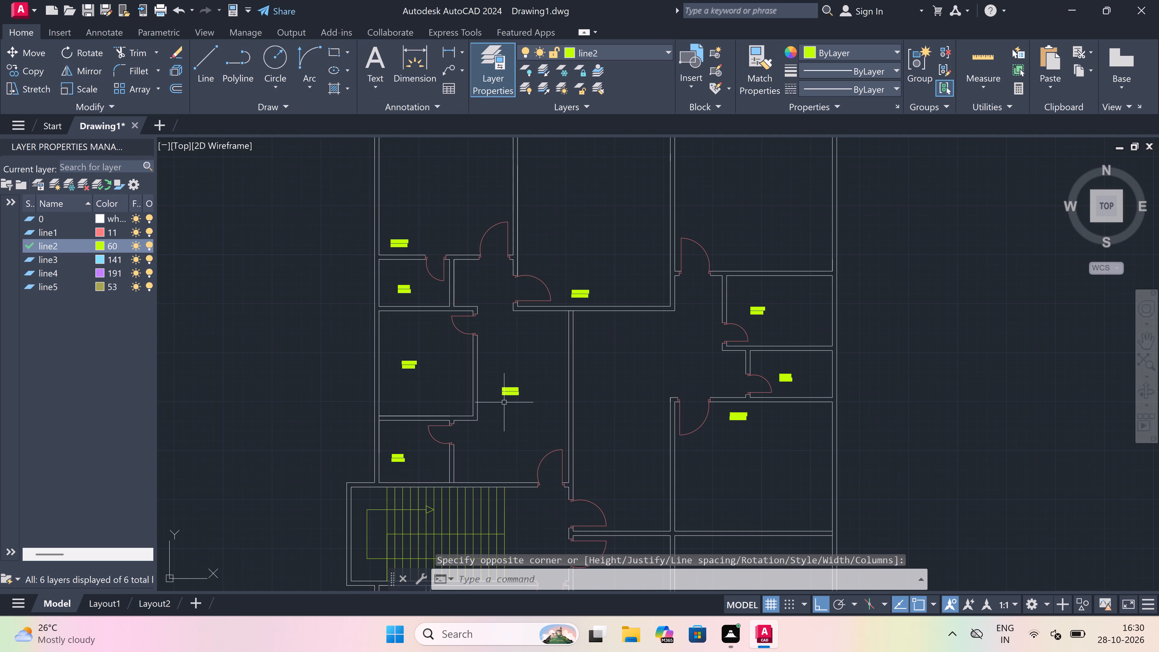
{"action": "scroll", "coordinate": [501, 402], "scroll_direction": "up", "scroll_amount": 1}
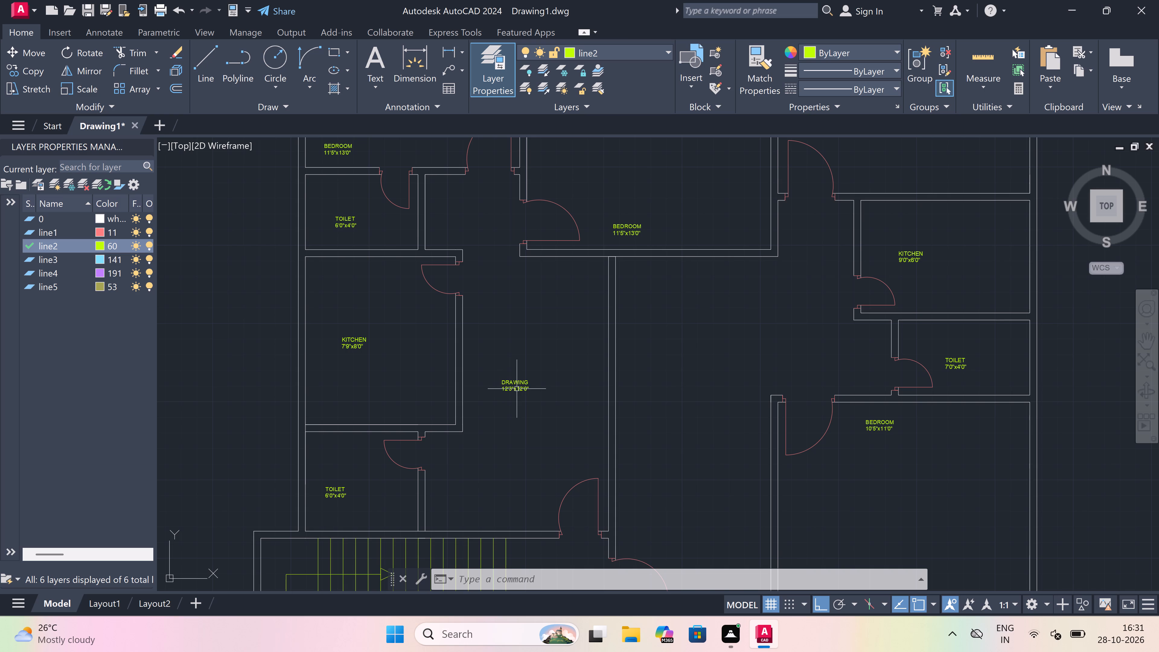
{"action": "scroll", "coordinate": [516, 388], "scroll_direction": "up", "scroll_amount": 2}
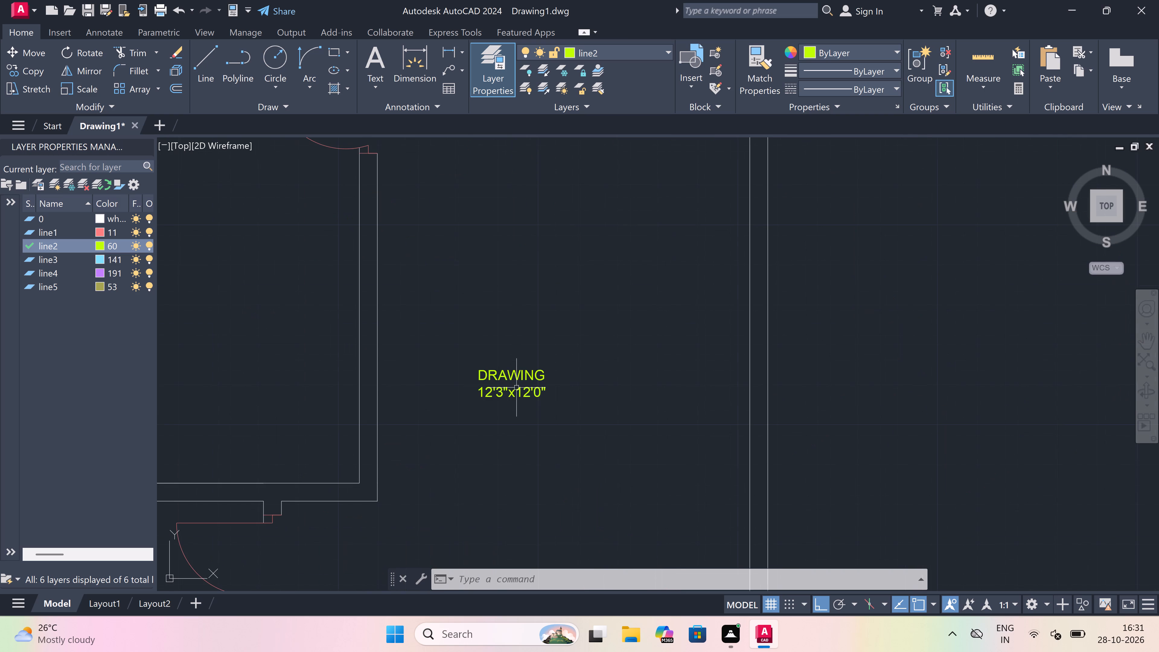
{"action": "double_click", "coordinate": [524, 391]}
{"action": "scroll", "coordinate": [524, 391], "scroll_direction": "up", "scroll_amount": 3}
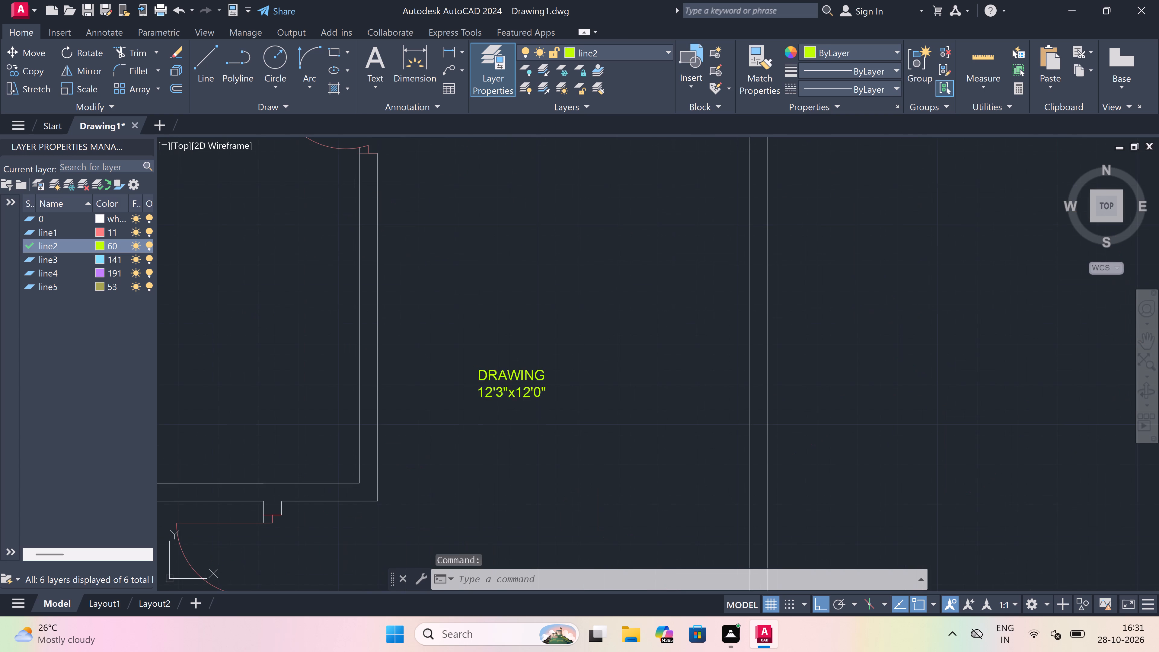
{"action": "scroll", "coordinate": [524, 391], "scroll_direction": "up", "scroll_amount": 3}
{"action": "left_click", "coordinate": [566, 408]}
{"action": "key", "text": "BackSpace"}
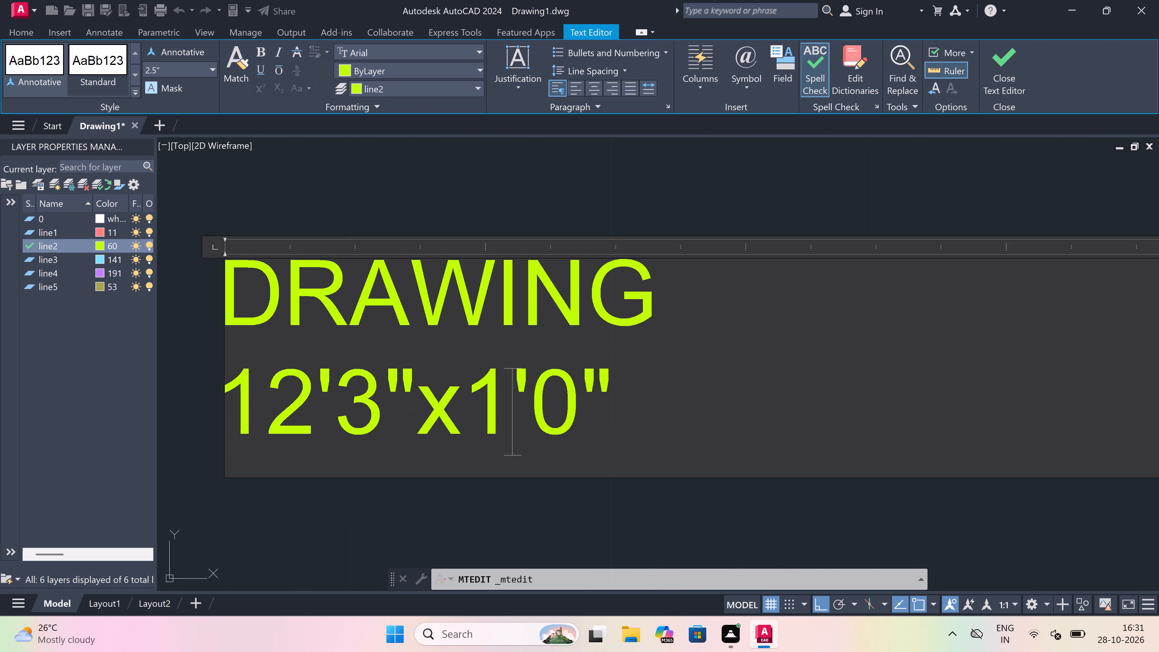
{"action": "key", "text": "6"}
{"action": "left_click", "coordinate": [529, 492]}
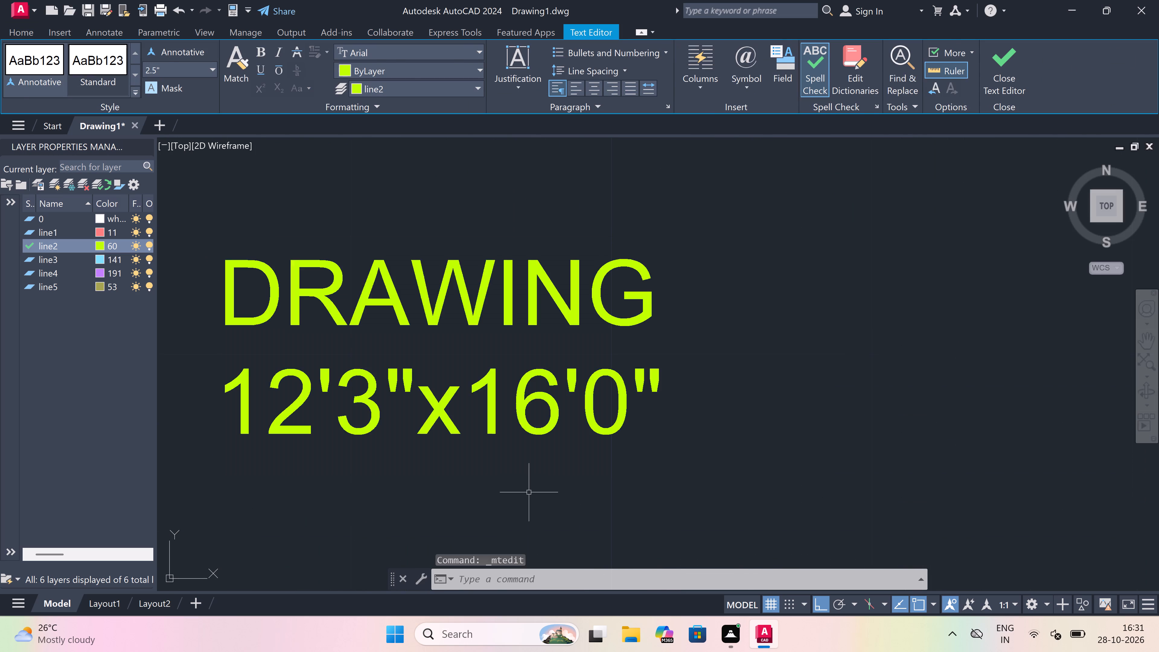
Add a two-line multiline text label, DRAWING and 10'0"x16'5", in the central space directly east of the 12'3"x16'0" drawing room.
{"action": "scroll", "coordinate": [507, 382], "scroll_direction": "down", "scroll_amount": 5}
{"action": "key", "text": "m"}
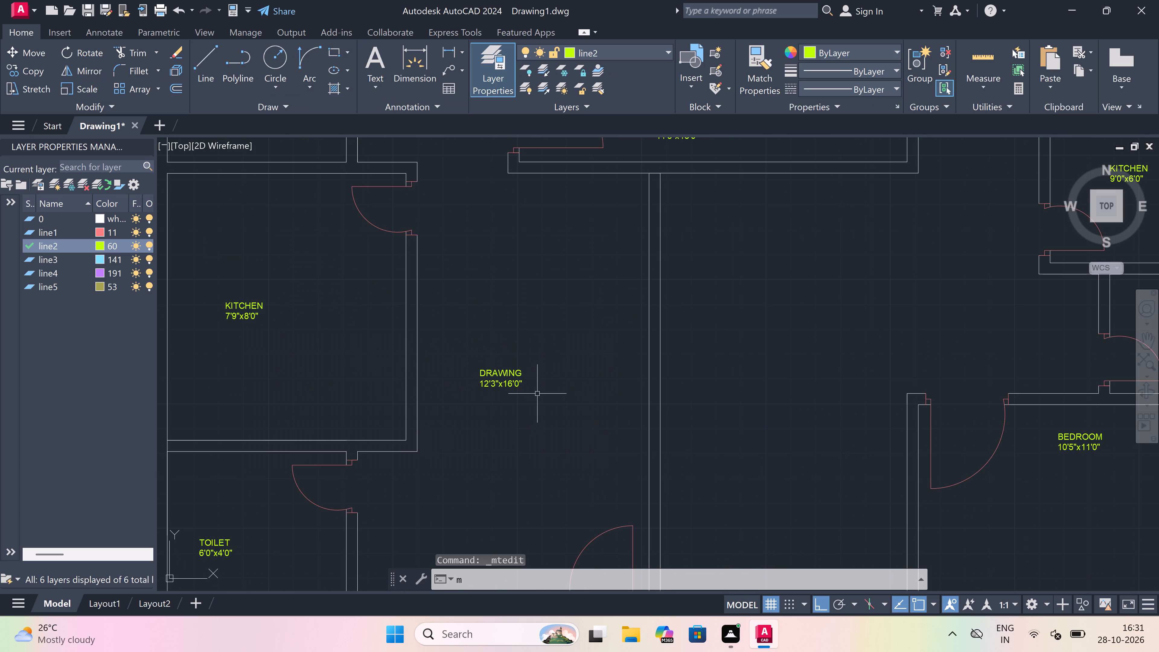
{"action": "type", "text": "t"}
{"action": "key", "text": "space"}
{"action": "scroll", "coordinate": [537, 394], "scroll_direction": "down", "scroll_amount": 4}
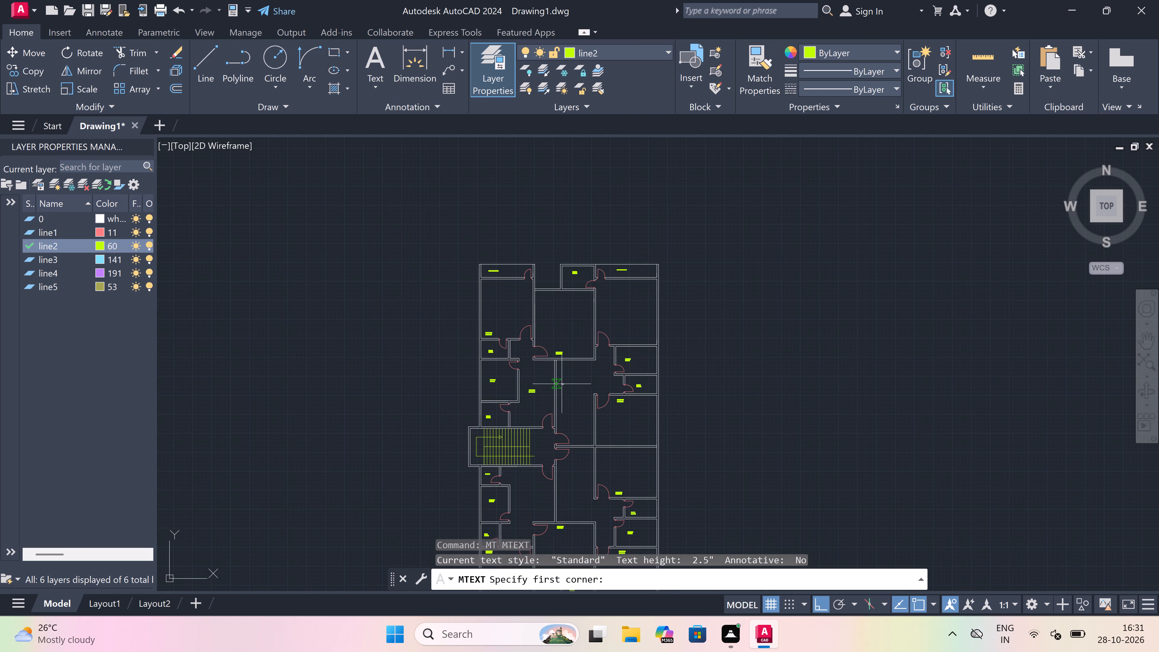
{"action": "scroll", "coordinate": [564, 381], "scroll_direction": "up", "scroll_amount": 4}
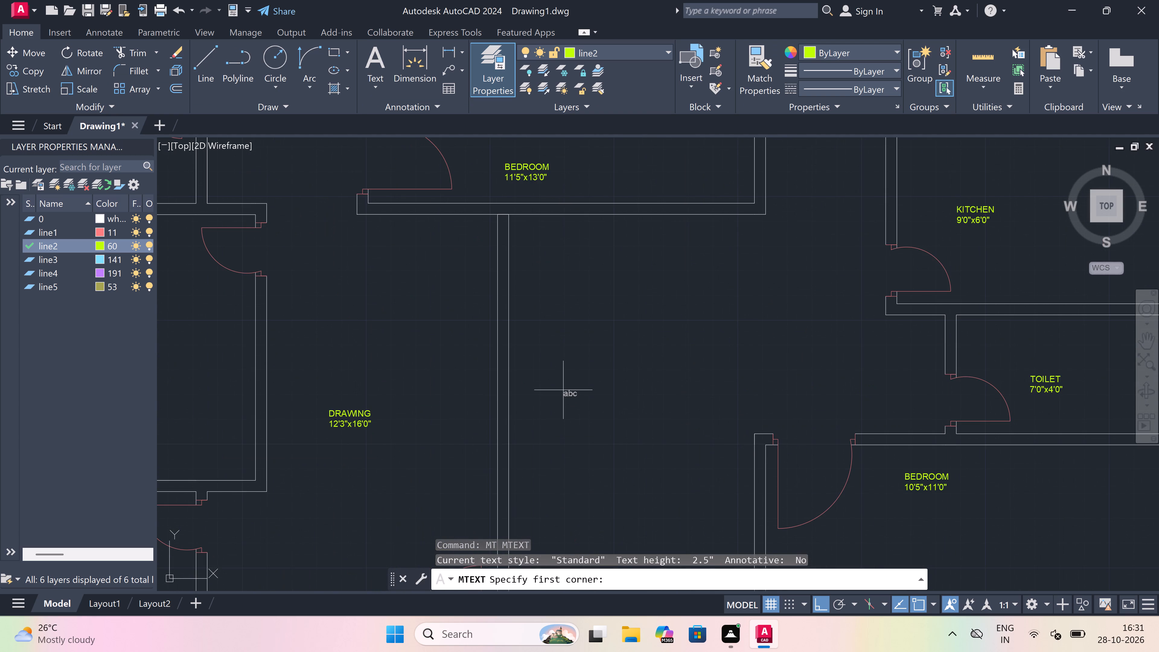
{"action": "left_click_drag", "start_coordinate": [560, 390], "coordinate": [564, 389]}
{"action": "left_click", "coordinate": [777, 372]}
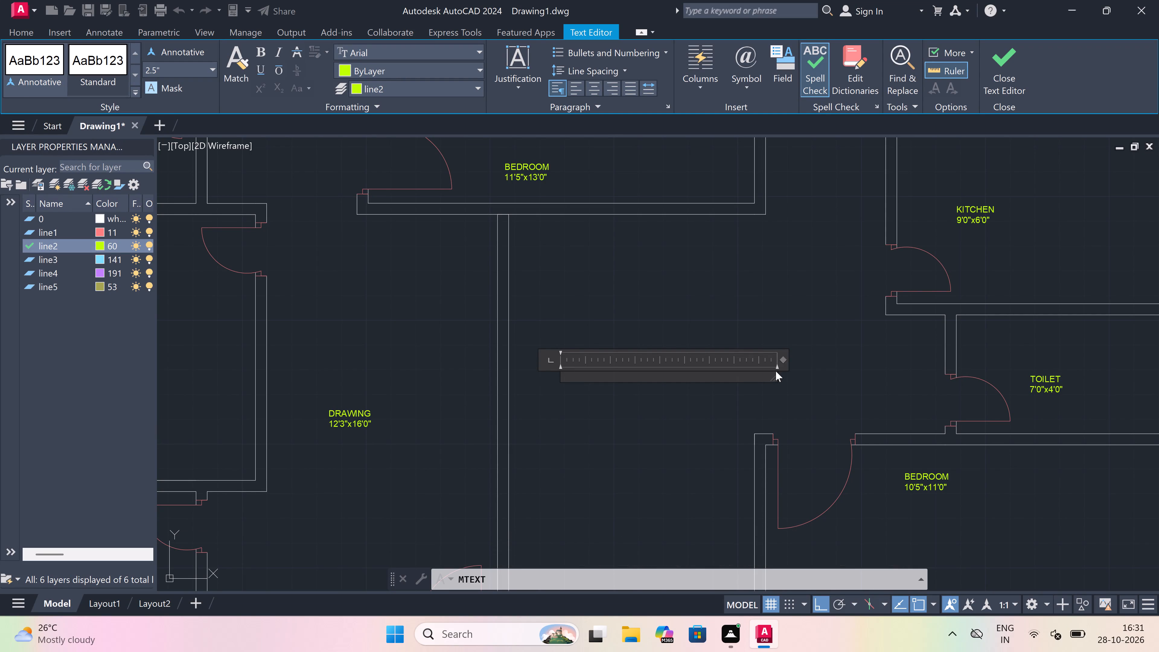
{"action": "type", "text": "DRAWING"}
{"action": "key", "text": "Return"}
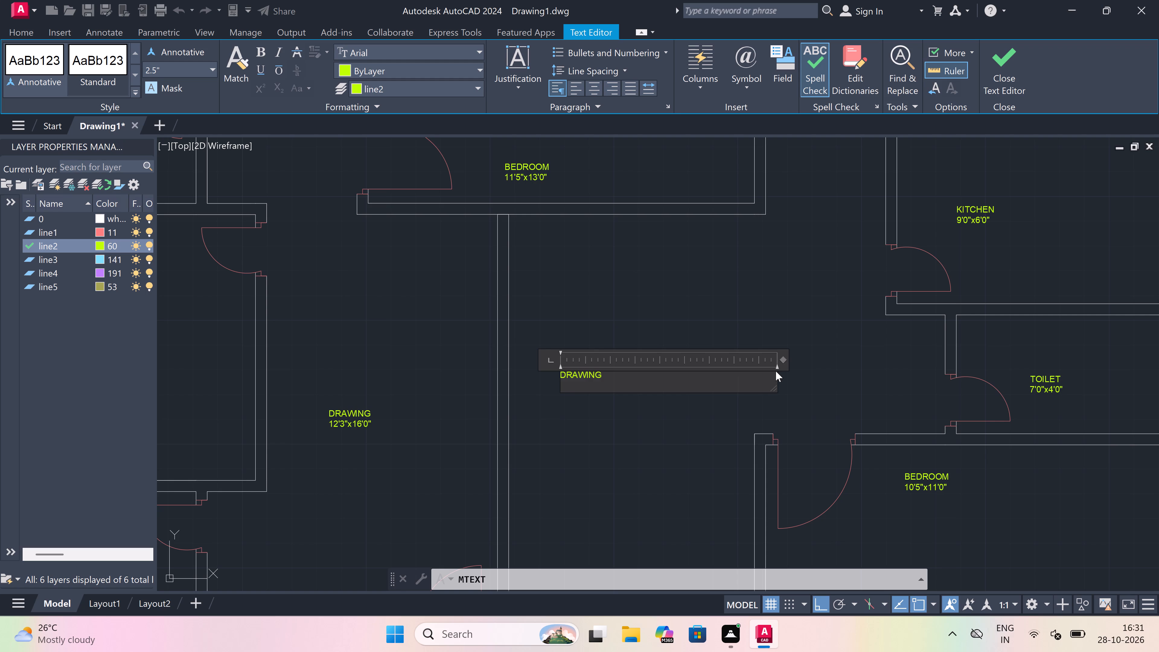
{"action": "type", "text": "10'0"}
{"action": "type", "text": "\"x16'5\""}
{"action": "left_click", "coordinate": [591, 446]}
Add a two-line multiline text label, STAIRS and 16'4"x, on the landing directly east of the staircase treads.
{"action": "scroll", "coordinate": [594, 345], "scroll_direction": "down", "scroll_amount": 3}
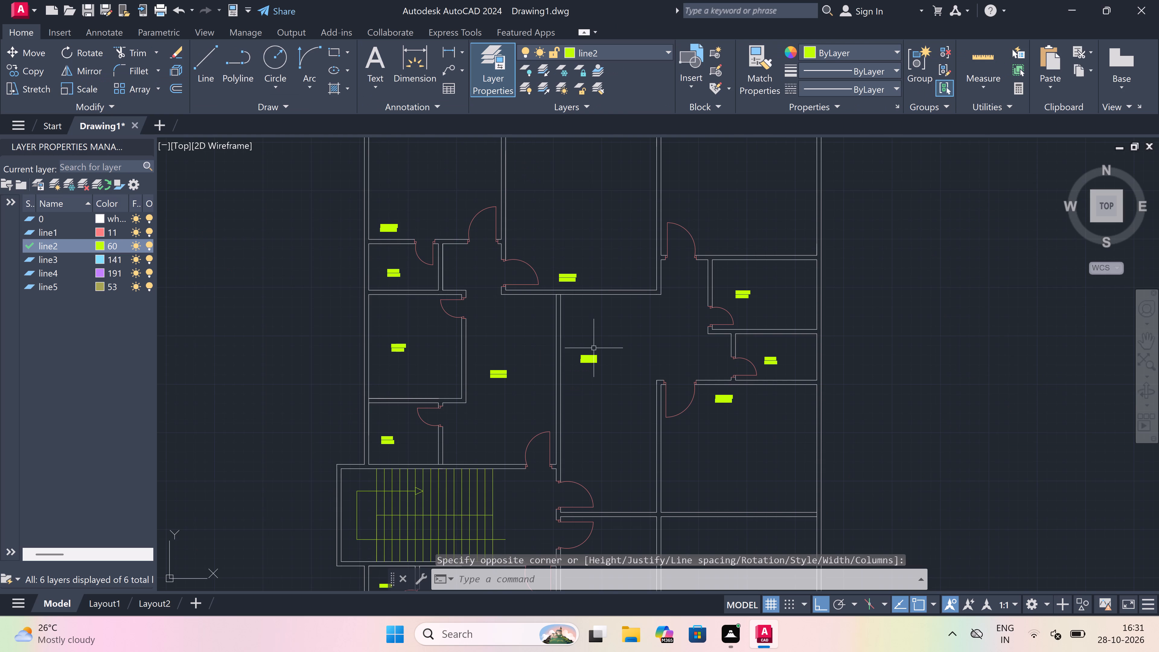
{"action": "scroll", "coordinate": [594, 365], "scroll_direction": "up", "scroll_amount": 1}
{"action": "scroll", "coordinate": [594, 365], "scroll_direction": "down", "scroll_amount": 1}
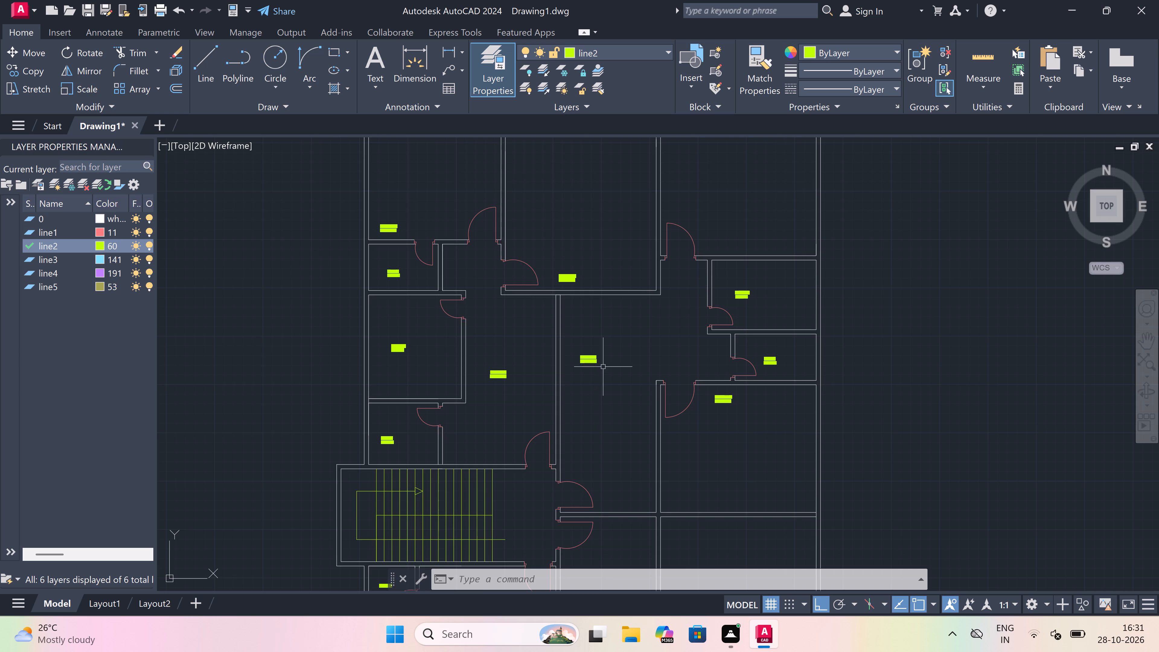
{"action": "scroll", "coordinate": [624, 319], "scroll_direction": "down", "scroll_amount": 3}
{"action": "key", "text": "space"}
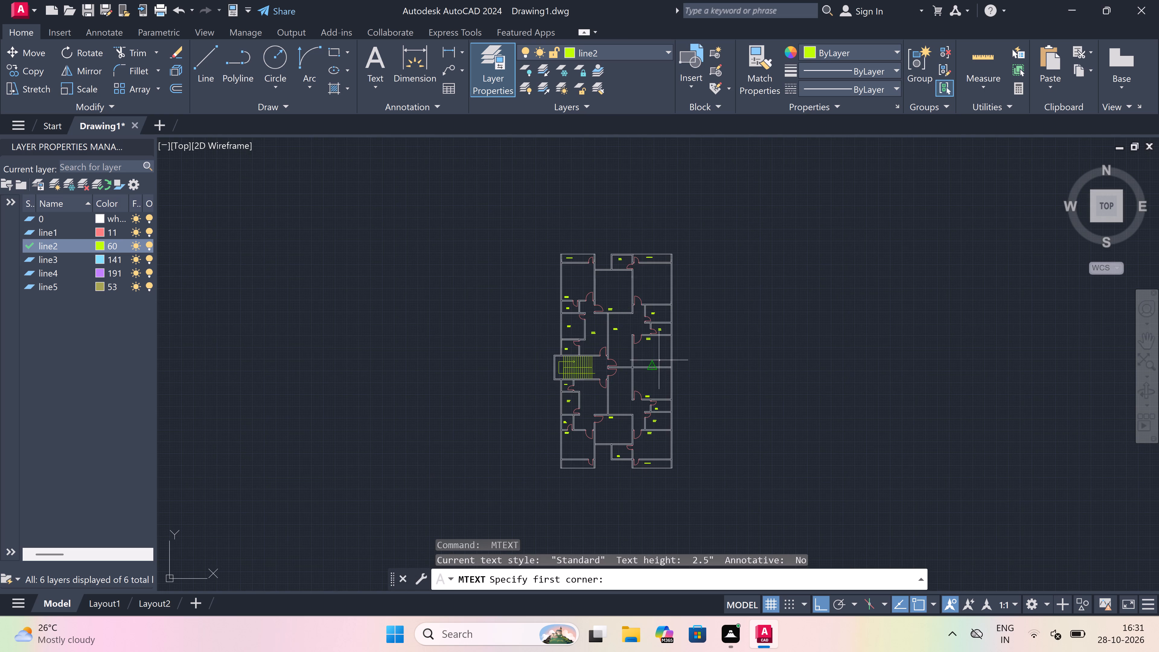
{"action": "scroll", "coordinate": [605, 366], "scroll_direction": "up", "scroll_amount": 3}
{"action": "scroll", "coordinate": [569, 363], "scroll_direction": "up", "scroll_amount": 3}
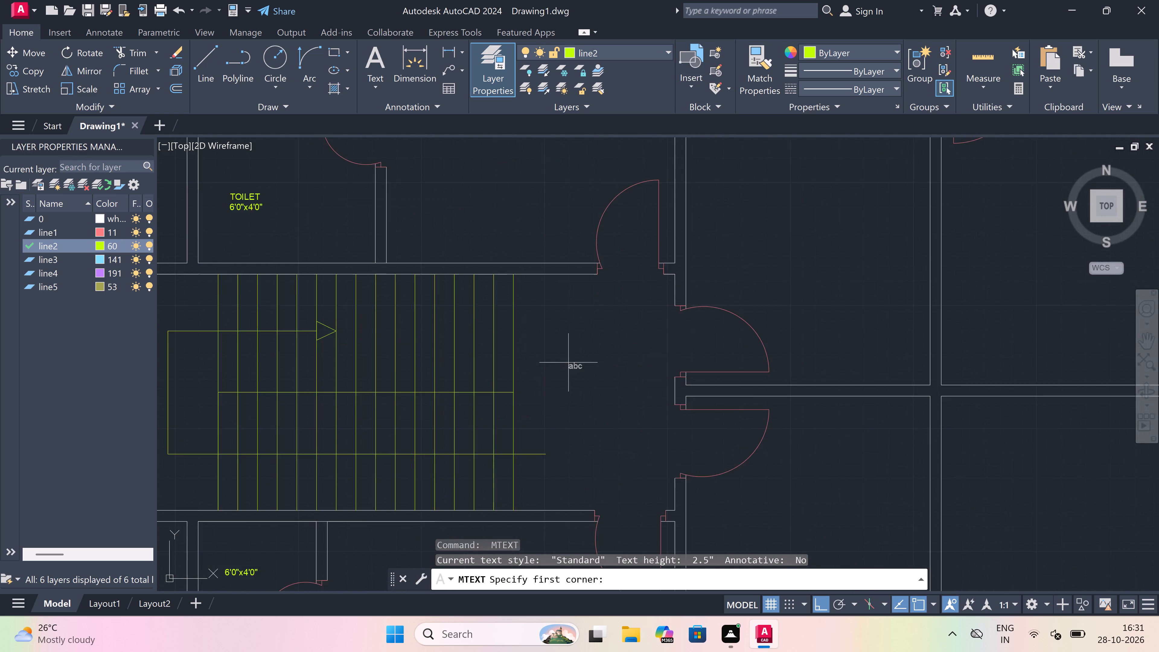
{"action": "left_click_drag", "start_coordinate": [543, 400], "coordinate": [551, 400]}
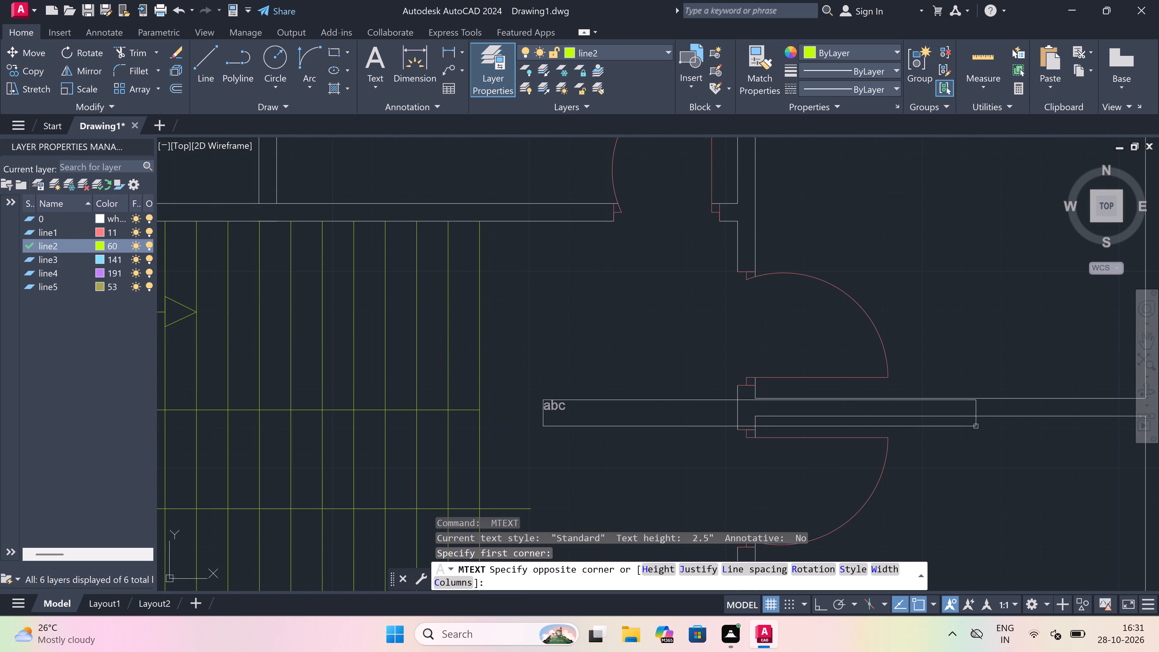
{"action": "left_click", "coordinate": [976, 424]}
{"action": "type", "text": "LO"}
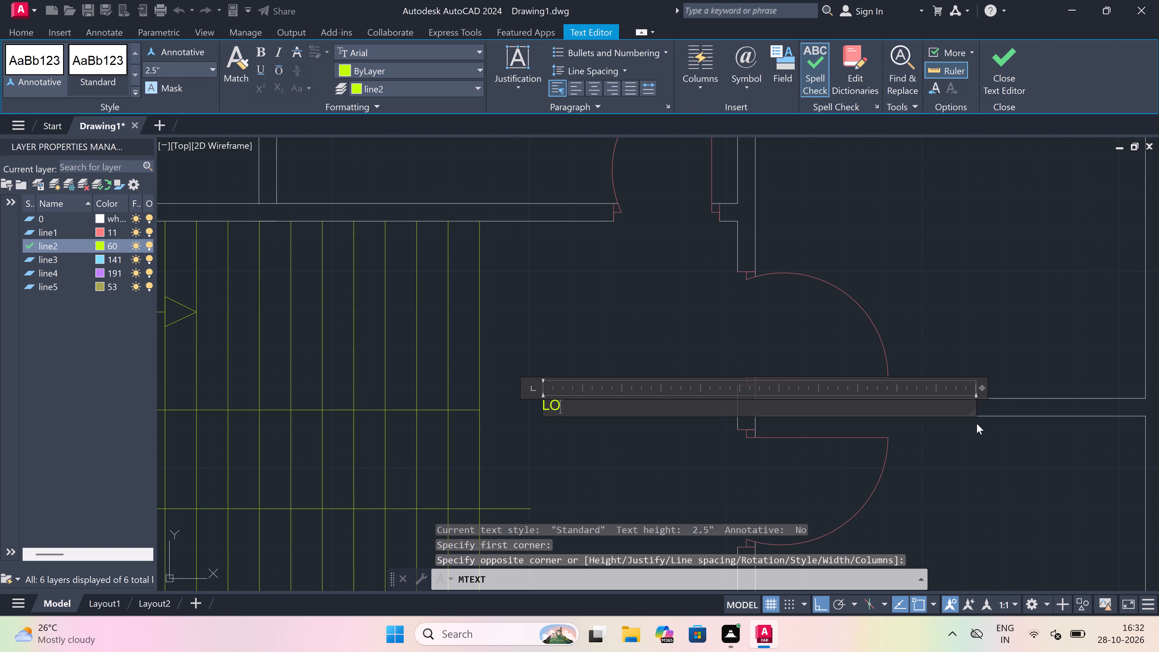
{"action": "type", "text": "BB"}
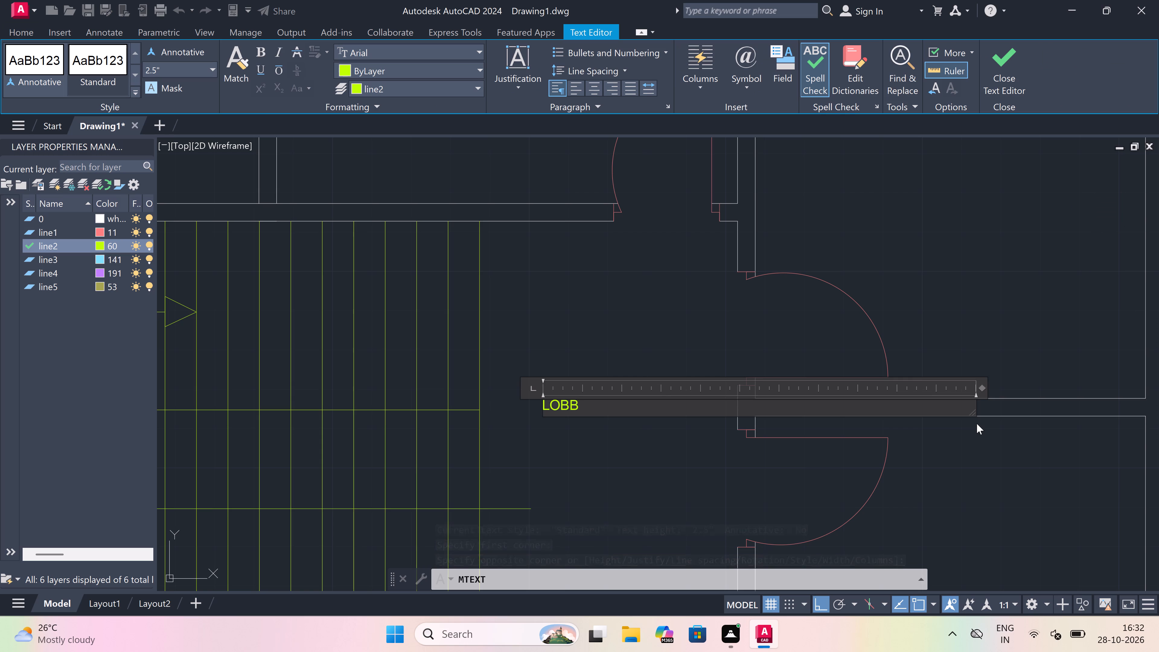
{"action": "key", "text": "BackSpace"}
{"action": "key", "text": "BackSpace"}
{"action": "key", "text": "BackSpace"}
{"action": "key", "text": "BackSpace"}
{"action": "key", "text": "BackSpace"}
{"action": "key", "text": "BackSpace"}
{"action": "type", "text": "ST"}
{"action": "key", "text": "a"}
{"action": "type", "text": "IRS"}
{"action": "key", "text": "Return"}
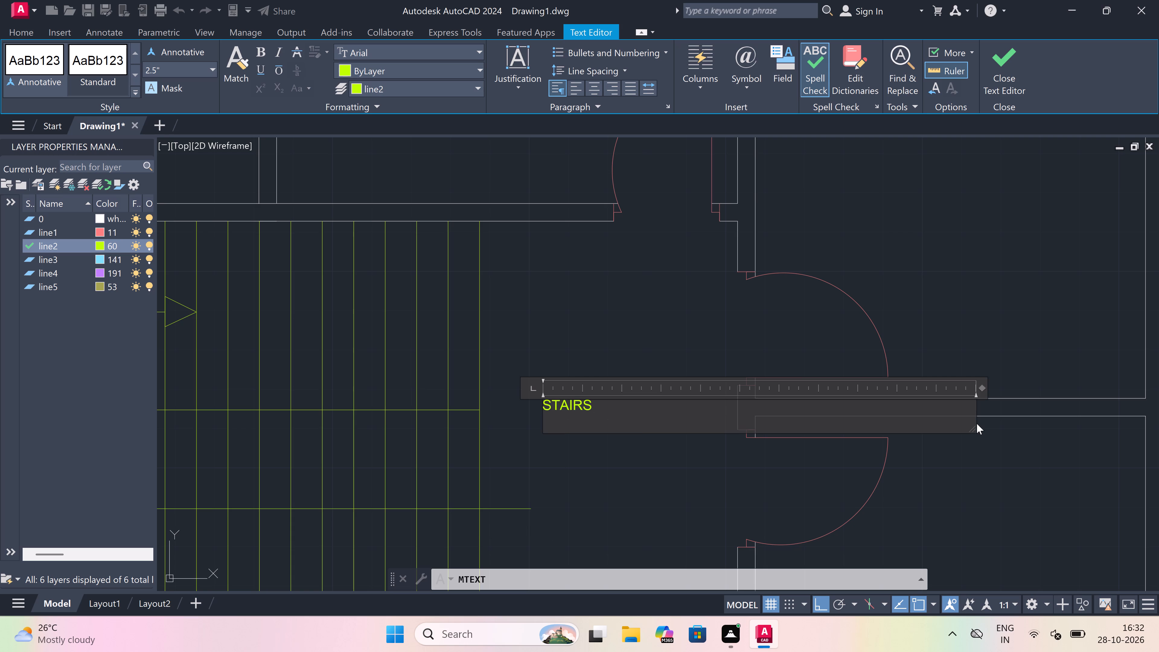
{"action": "type", "text": "9'"}
{"action": "key", "text": "0"}
{"action": "type", "text": "\"x"}
{"action": "key", "text": "BackSpace"}
{"action": "key", "text": "BackSpace"}
{"action": "key", "text": "BackSpace"}
{"action": "key", "text": "BackSpace"}
{"action": "key", "text": "BackSpace"}
{"action": "type", "text": "16'"}
{"action": "type", "text": "4\"x"}
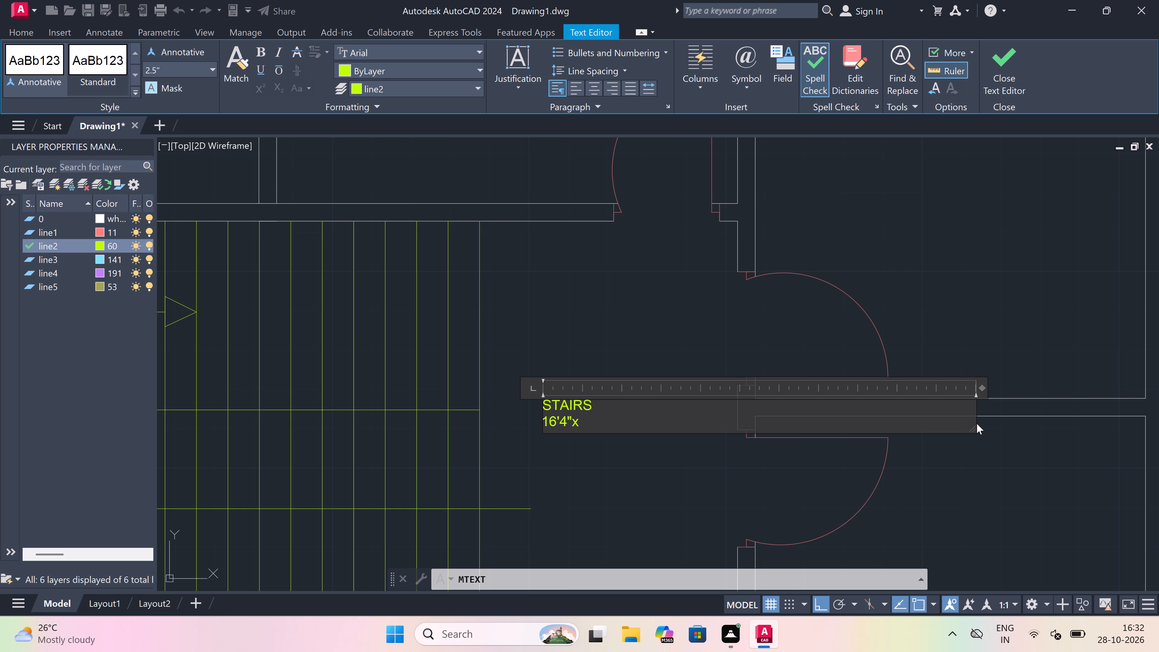
{"action": "left_click", "coordinate": [977, 423]}
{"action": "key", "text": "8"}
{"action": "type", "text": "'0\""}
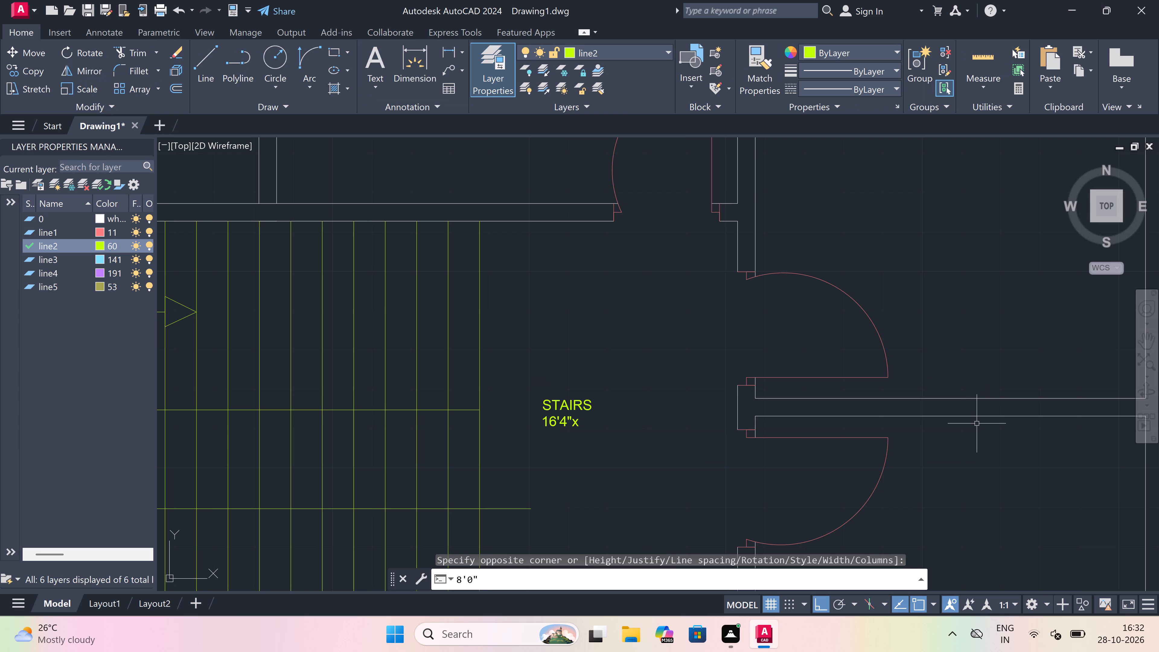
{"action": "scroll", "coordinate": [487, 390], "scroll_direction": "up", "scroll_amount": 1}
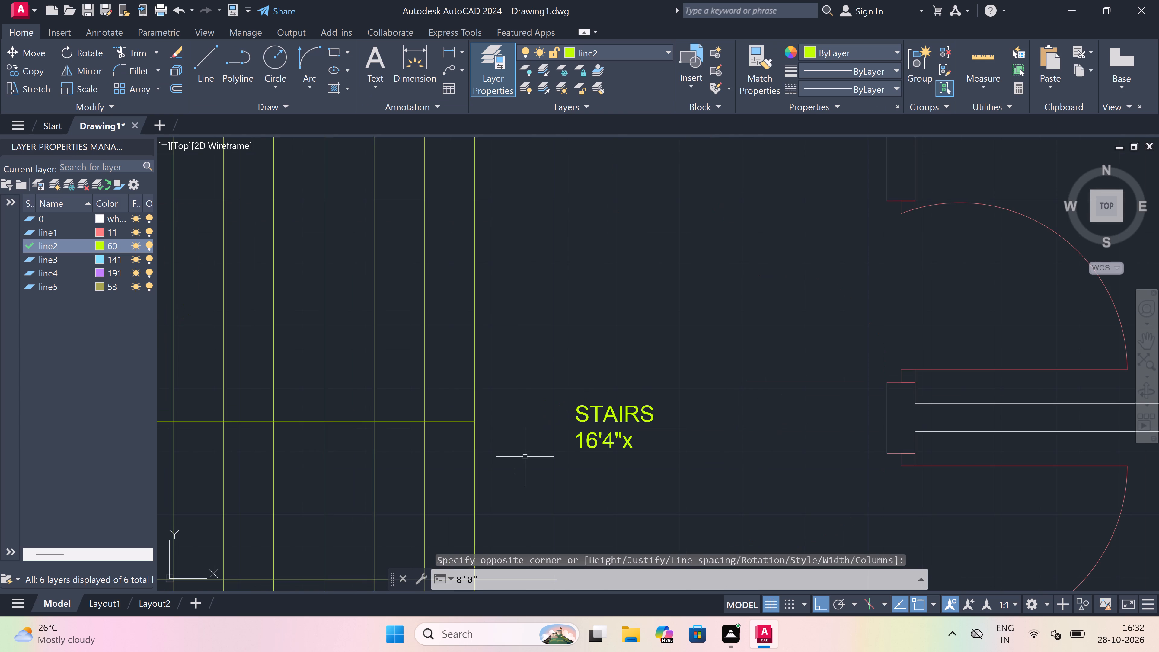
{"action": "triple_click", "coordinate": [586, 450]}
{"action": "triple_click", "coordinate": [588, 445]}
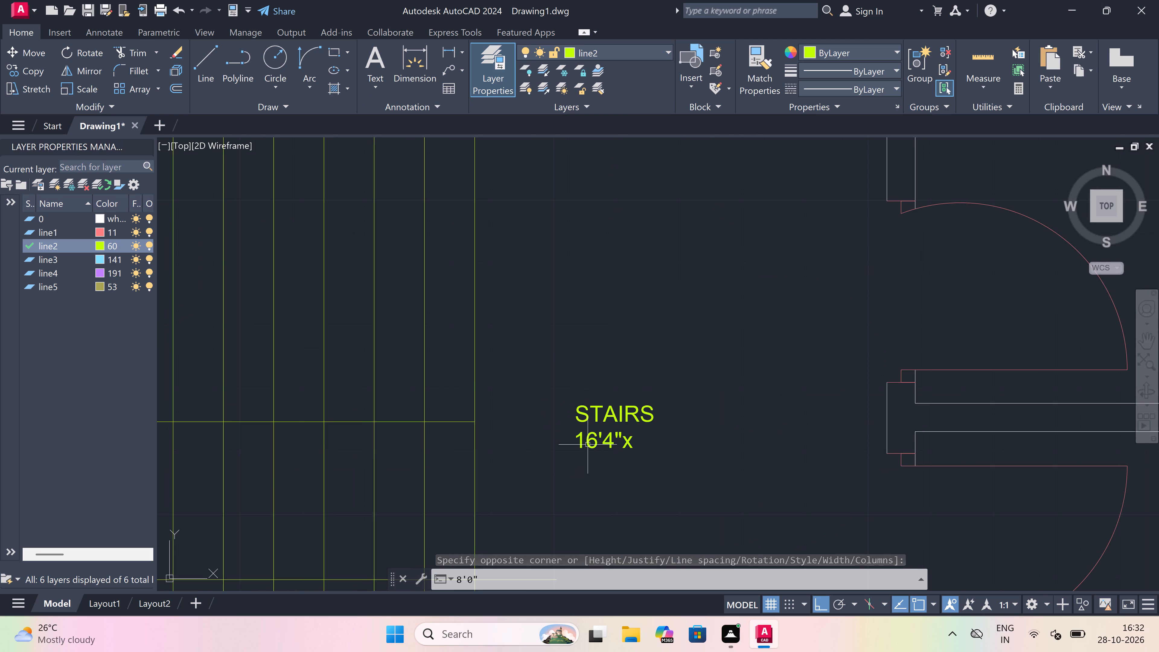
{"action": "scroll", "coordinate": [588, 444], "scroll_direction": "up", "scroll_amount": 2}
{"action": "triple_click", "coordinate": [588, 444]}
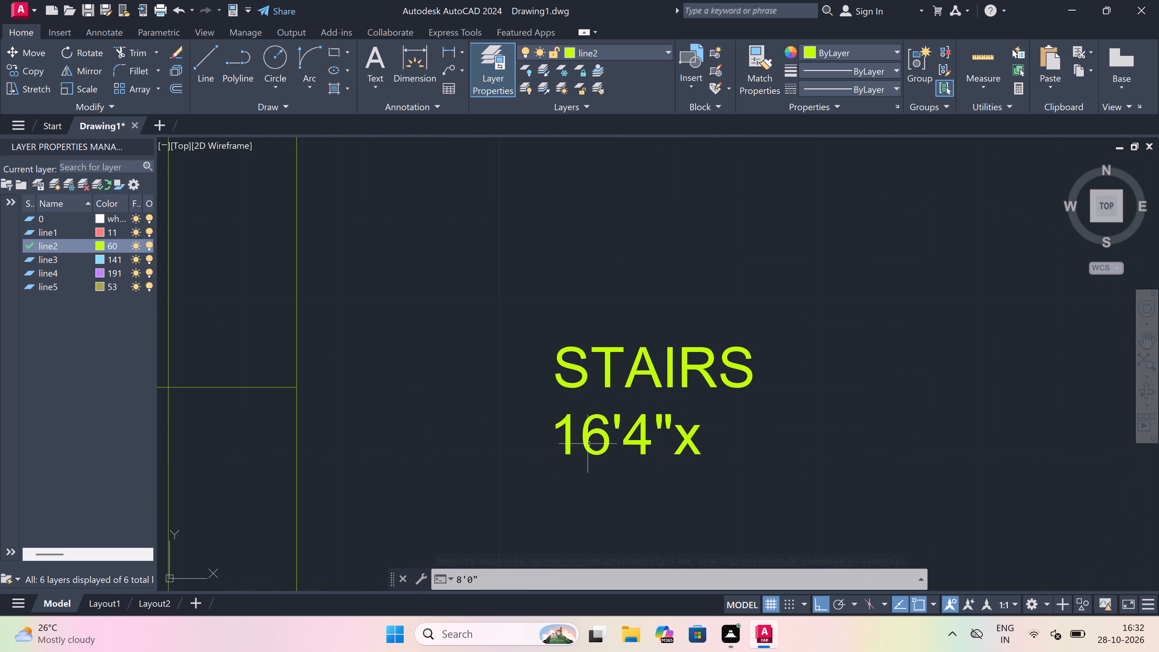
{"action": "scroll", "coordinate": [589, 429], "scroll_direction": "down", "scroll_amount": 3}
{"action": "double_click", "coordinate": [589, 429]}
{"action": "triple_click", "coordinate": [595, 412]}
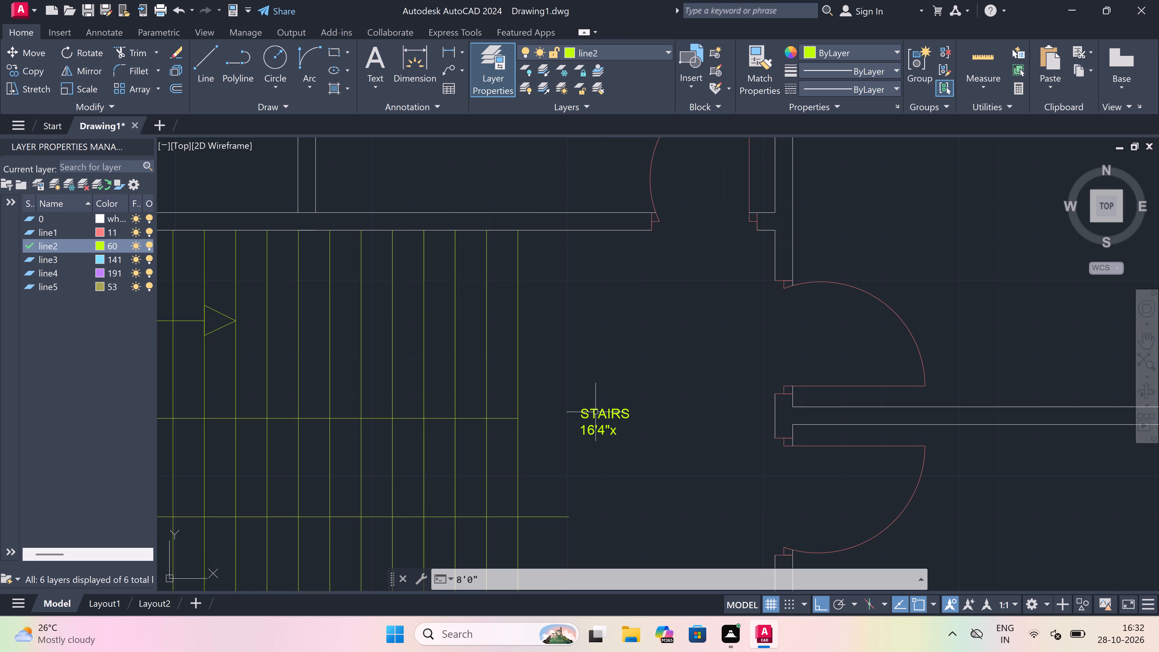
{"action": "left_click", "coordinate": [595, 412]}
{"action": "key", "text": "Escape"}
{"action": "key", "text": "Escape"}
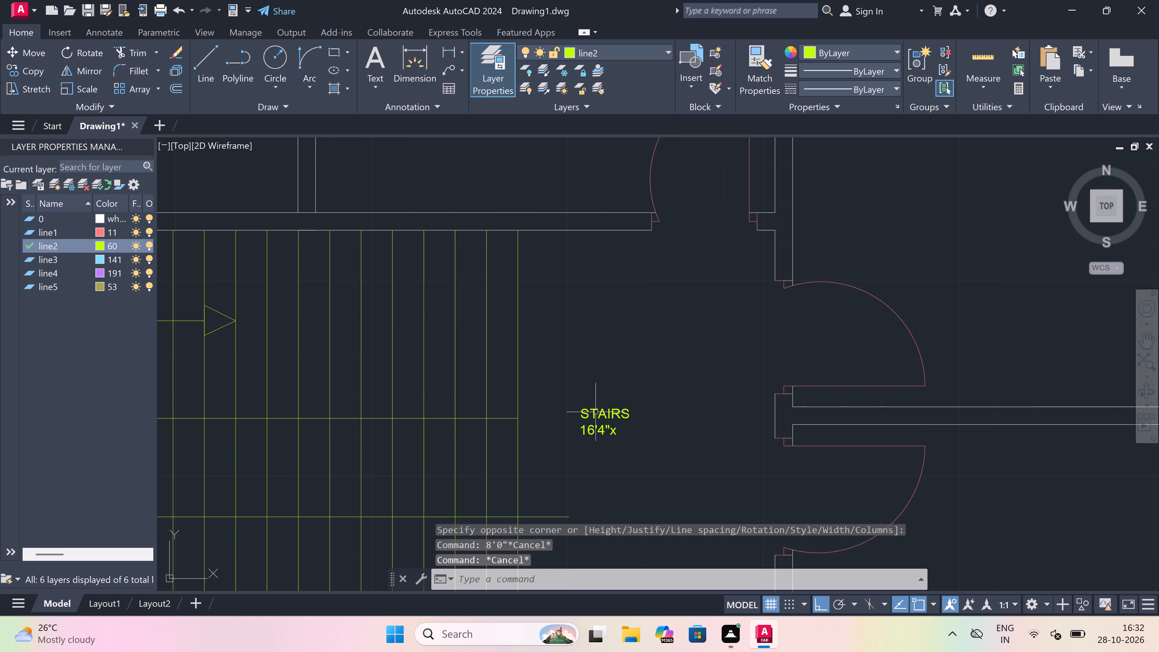
Complete the size line of the STAIRS label so it reads 16'4"x8'0".
{"action": "triple_click", "coordinate": [595, 412]}
{"action": "left_click", "coordinate": [643, 431]}
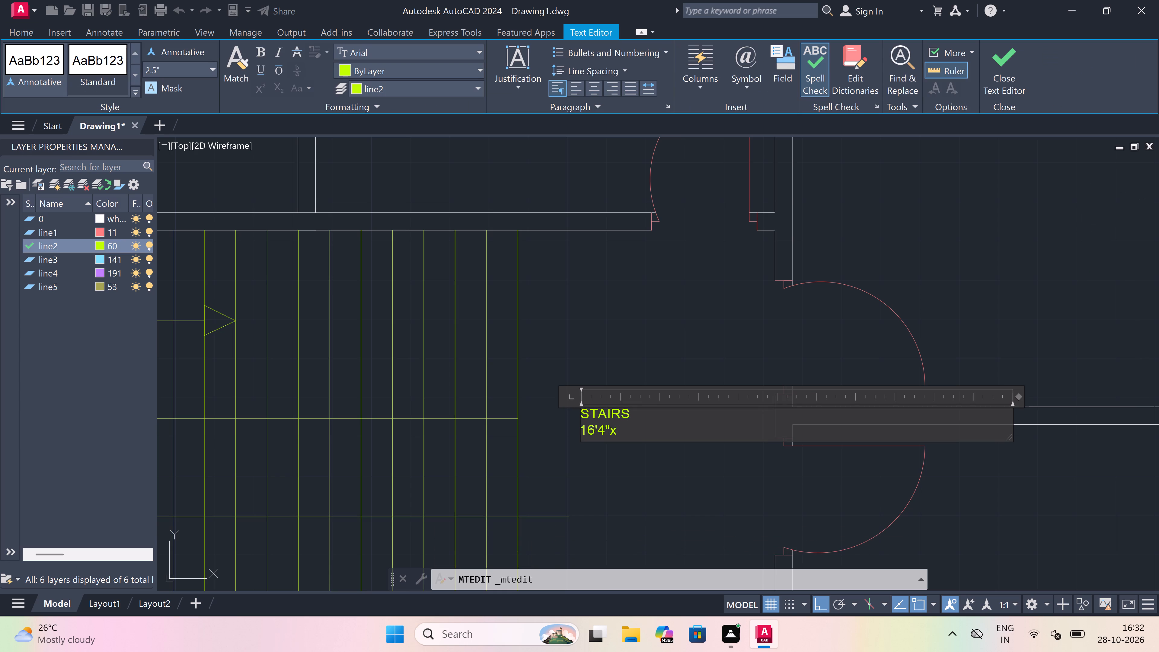
{"action": "type", "text": "8'0"}
{"action": "key", "text": "shift+quotedbl"}
{"action": "left_click", "coordinate": [621, 495]}
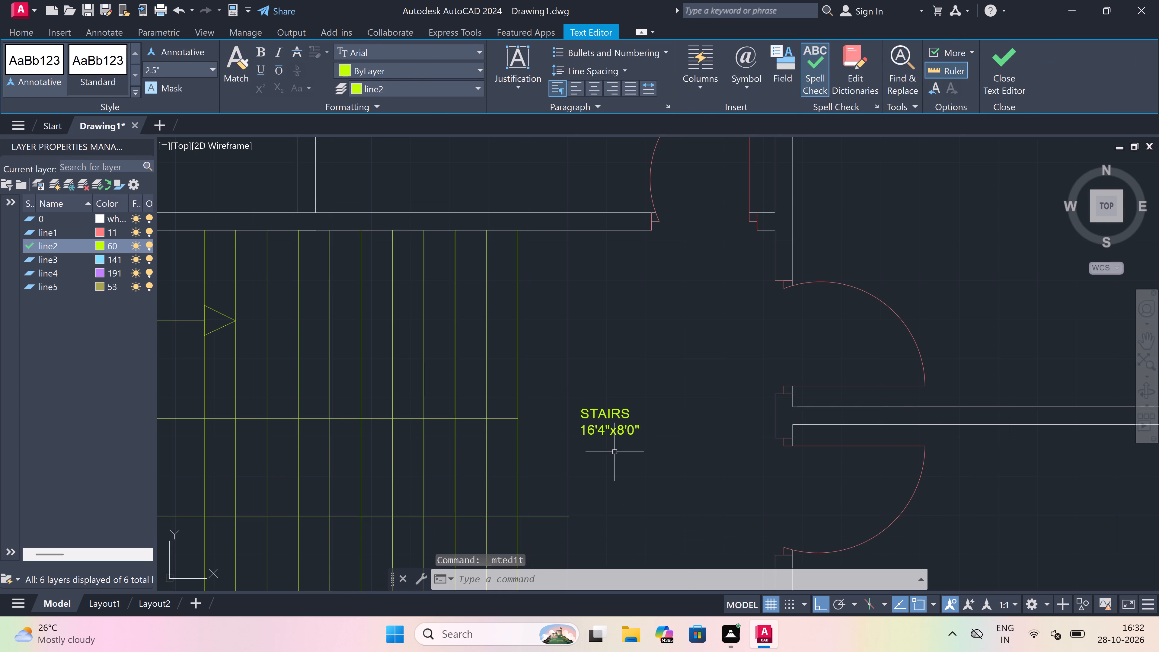
Add a two-line multiline text label, DRAWING and 12'0"x14'0", in the open space south of the staircase, directly east of the 7'9"x8'0" kitchen.
{"action": "scroll", "coordinate": [602, 420], "scroll_direction": "down", "scroll_amount": 4}
{"action": "key", "text": "space"}
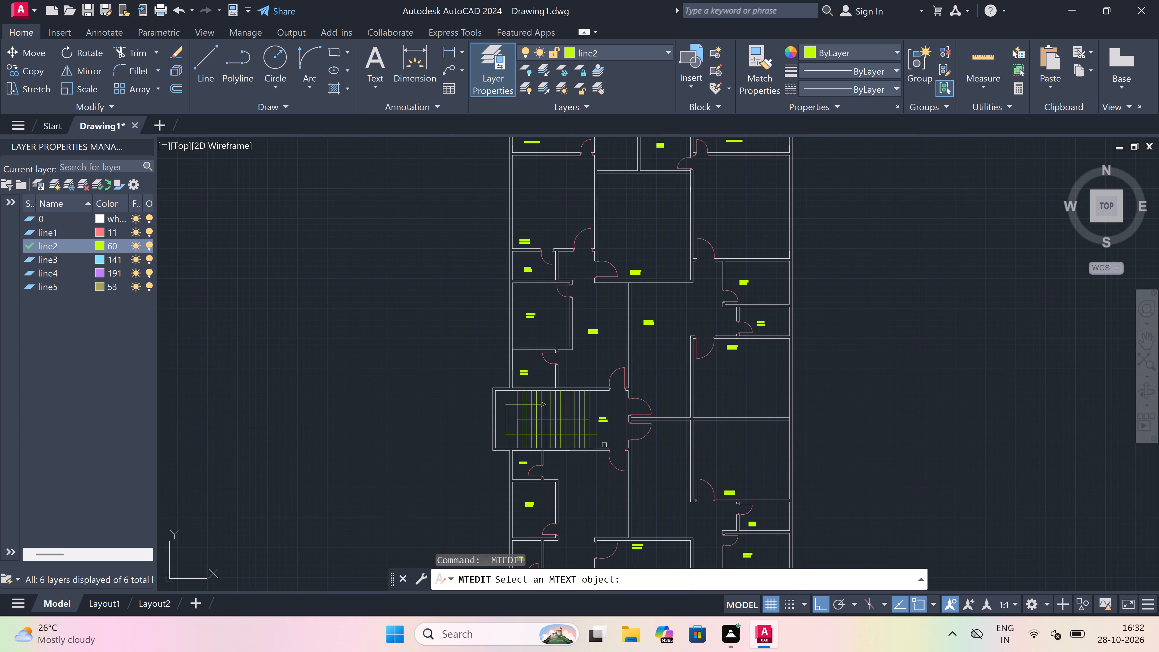
{"action": "key", "text": "Escape"}
{"action": "key", "text": "m"}
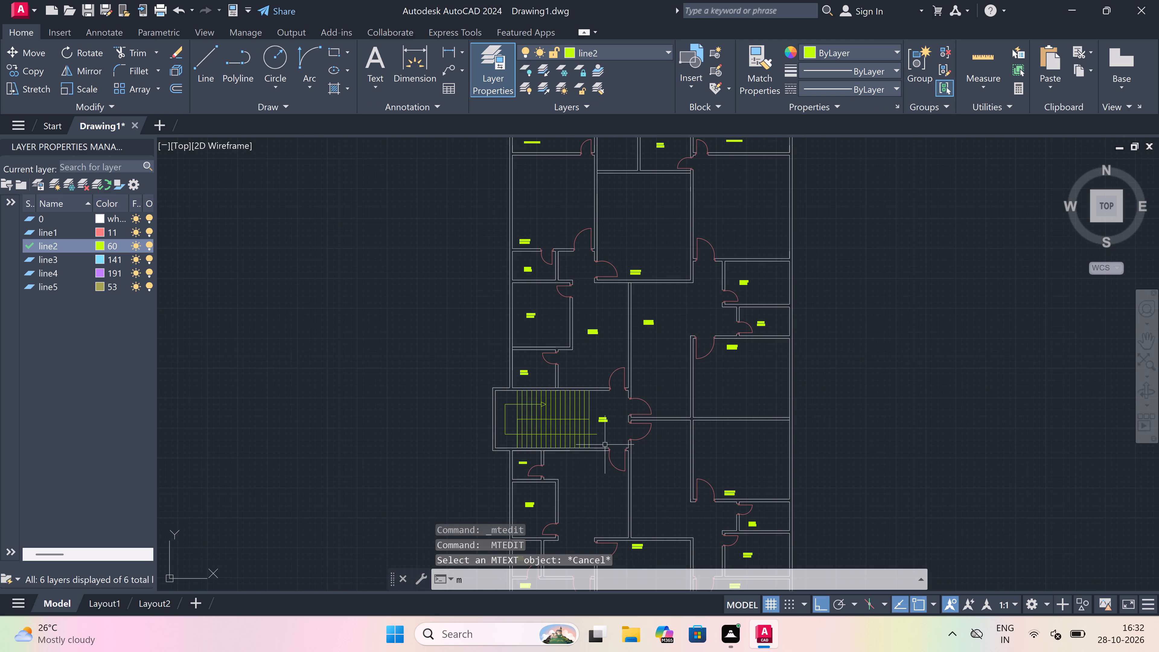
{"action": "type", "text": "t"}
{"action": "key", "text": "space"}
{"action": "scroll", "coordinate": [605, 445], "scroll_direction": "down", "scroll_amount": 1}
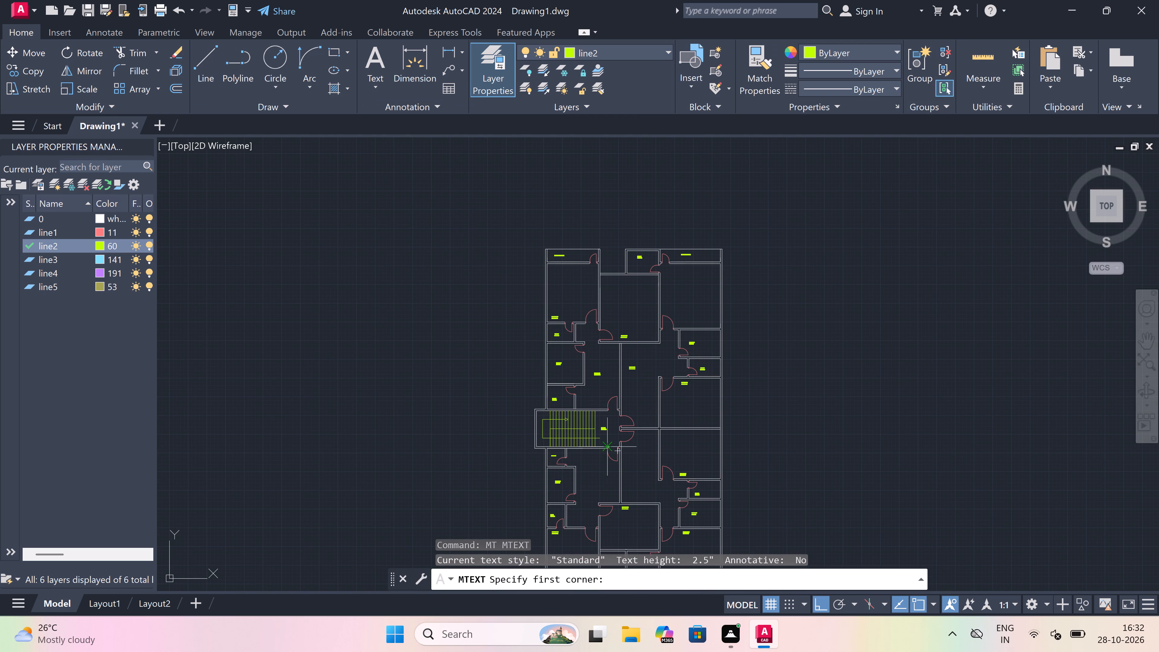
{"action": "scroll", "coordinate": [597, 471], "scroll_direction": "down", "scroll_amount": 1}
{"action": "scroll", "coordinate": [593, 478], "scroll_direction": "up", "scroll_amount": 4}
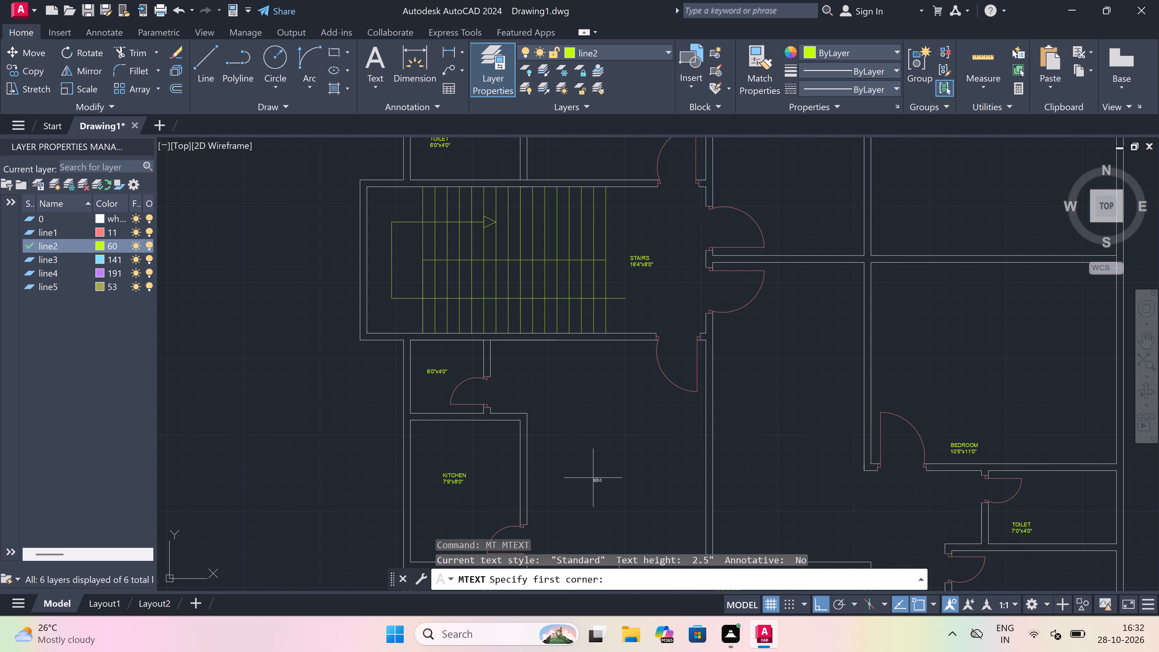
{"action": "scroll", "coordinate": [594, 458], "scroll_direction": "down", "scroll_amount": 3}
{"action": "scroll", "coordinate": [595, 477], "scroll_direction": "up", "scroll_amount": 3}
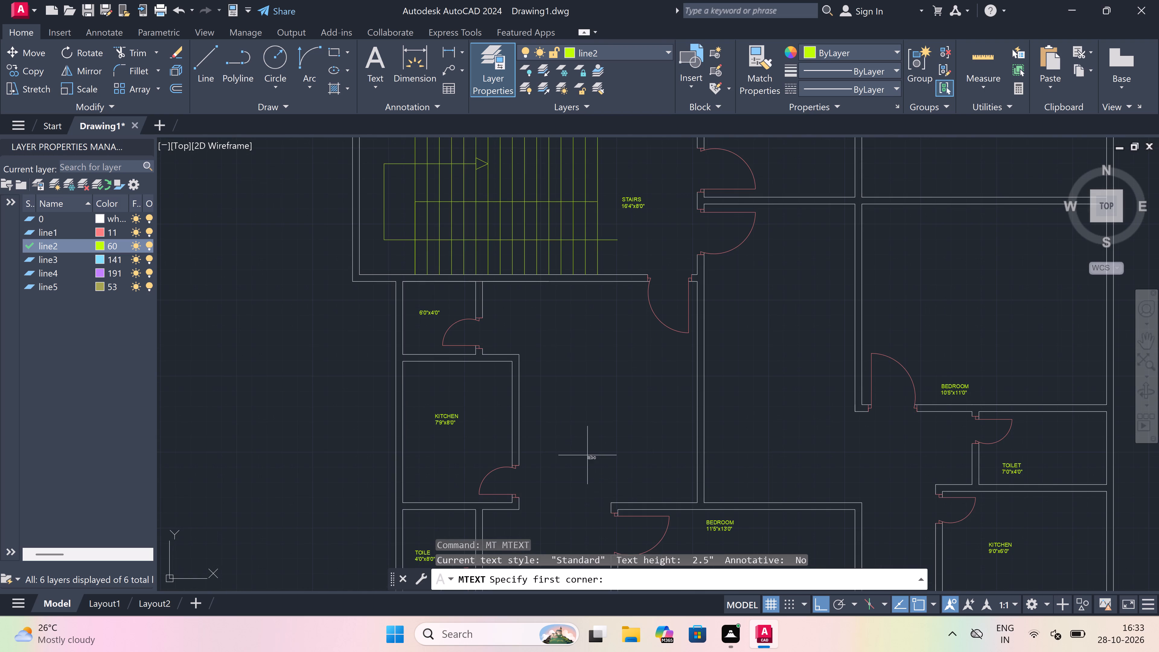
{"action": "left_click", "coordinate": [567, 413]}
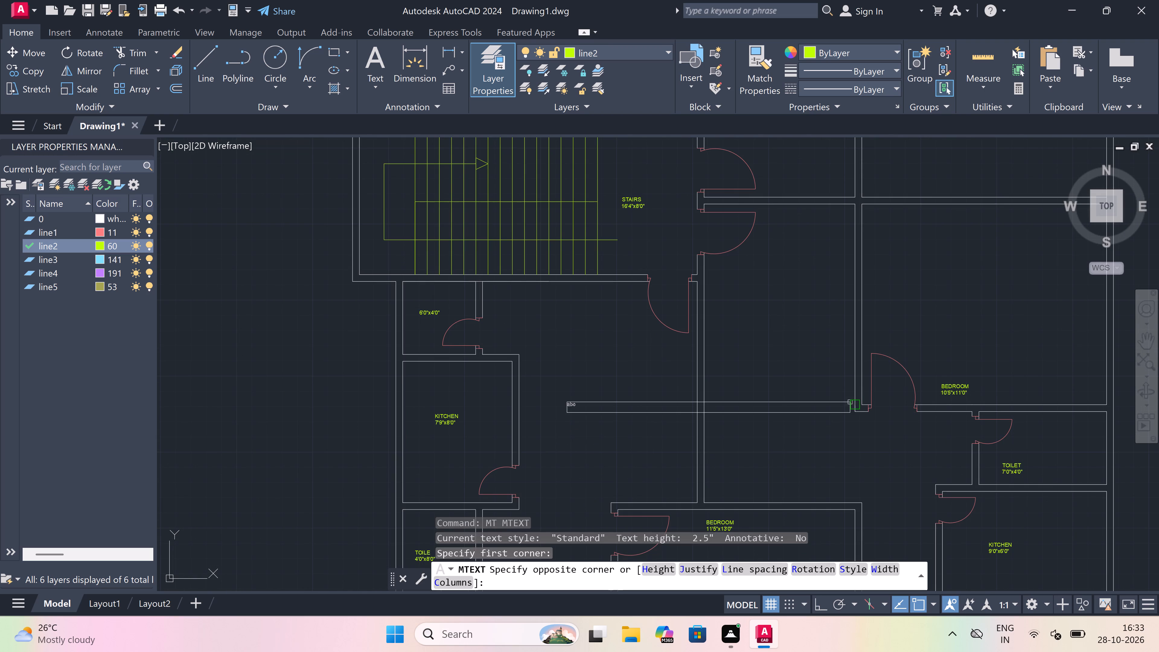
{"action": "left_click", "coordinate": [851, 402]}
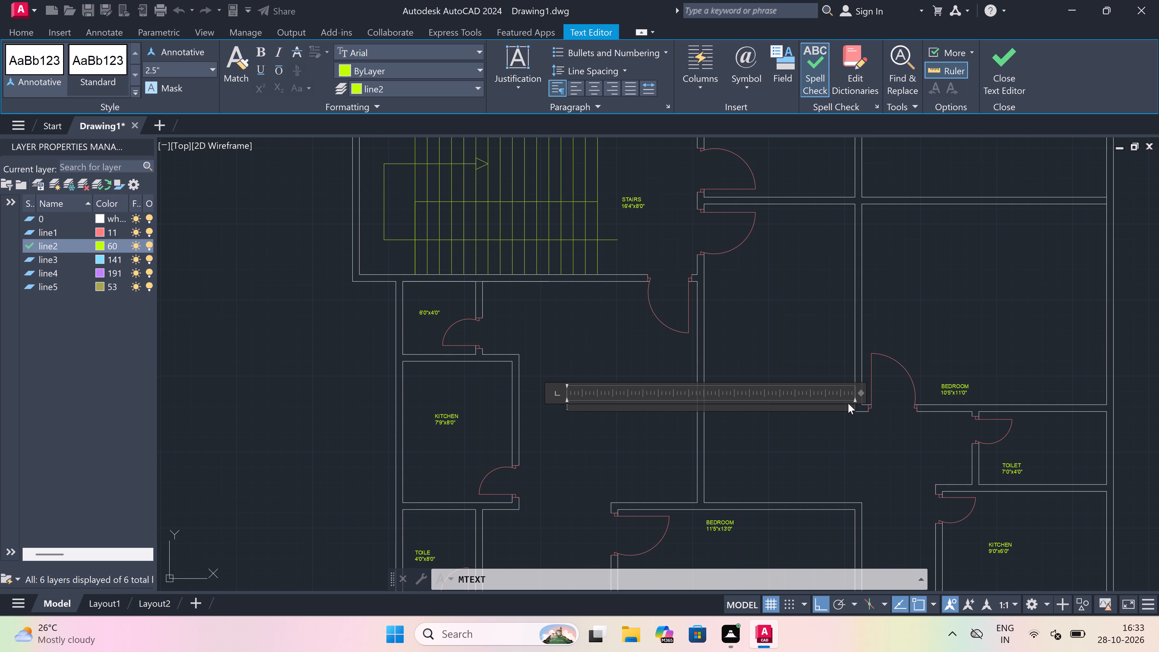
{"action": "type", "text": "DRAWING"}
{"action": "key", "text": "Return"}
{"action": "type", "text": "12'0"}
{"action": "key", "text": "shift+quotedbl"}
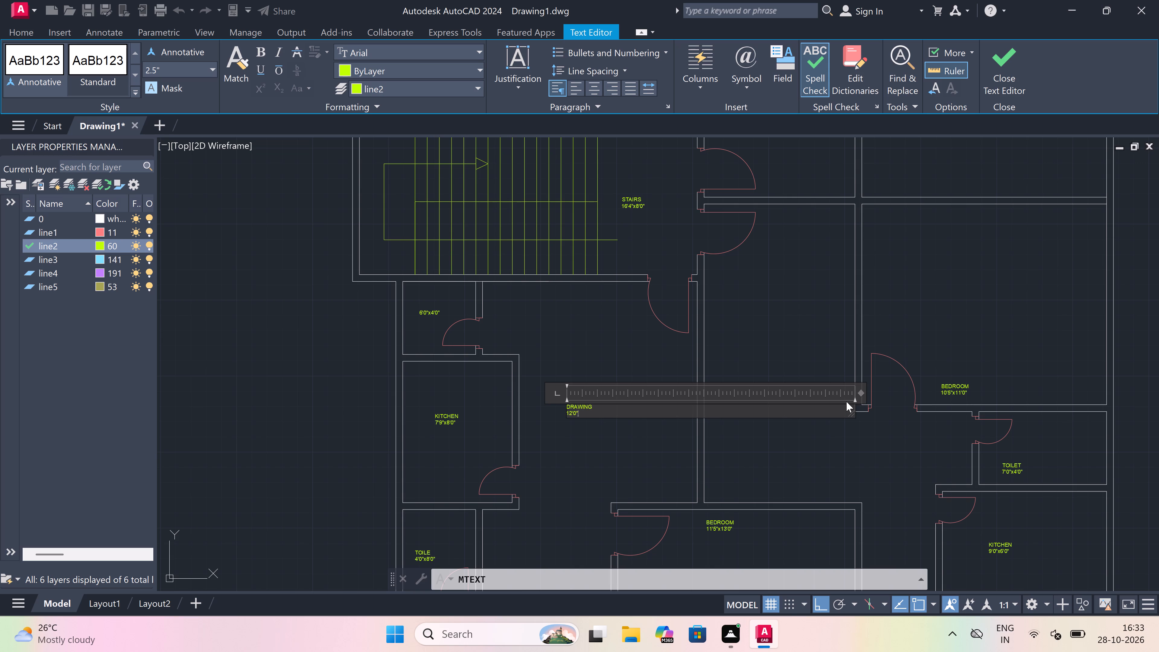
{"action": "key", "text": "x"}
{"action": "type", "text": "14'9"}
{"action": "key", "text": "BackSpace"}
{"action": "type", "text": "0\""}
Add a two-line multiline text label, DRAWING and 10'0"x16'5", in the space directly east of the 12'0"x14'0" drawing room.
{"action": "left_click", "coordinate": [564, 437]}
{"action": "scroll", "coordinate": [546, 438], "scroll_direction": "down", "scroll_amount": 3}
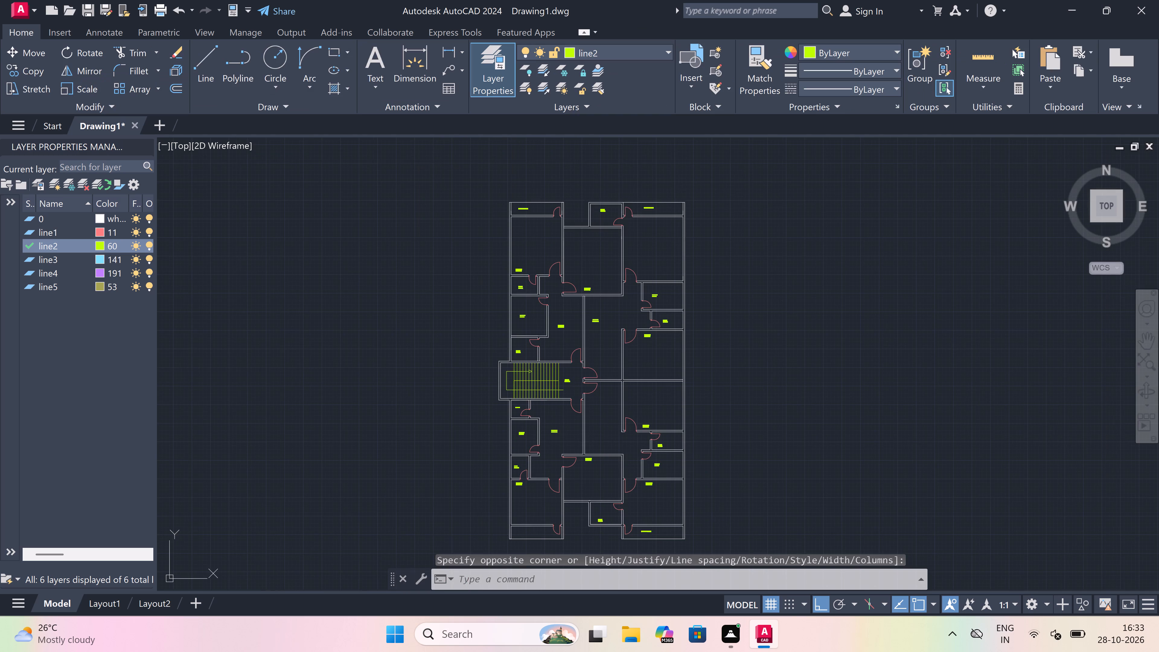
{"action": "scroll", "coordinate": [580, 414], "scroll_direction": "up", "scroll_amount": 2}
{"action": "key", "text": "space"}
{"action": "left_click_drag", "start_coordinate": [611, 426], "coordinate": [628, 425]}
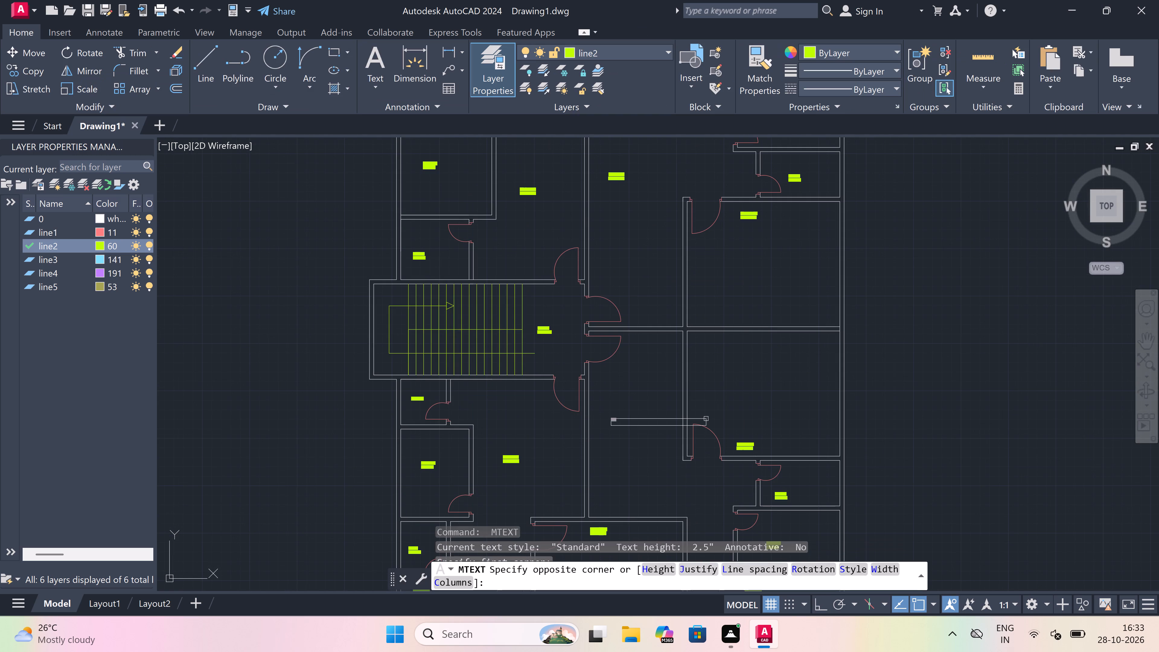
{"action": "left_click", "coordinate": [931, 427]}
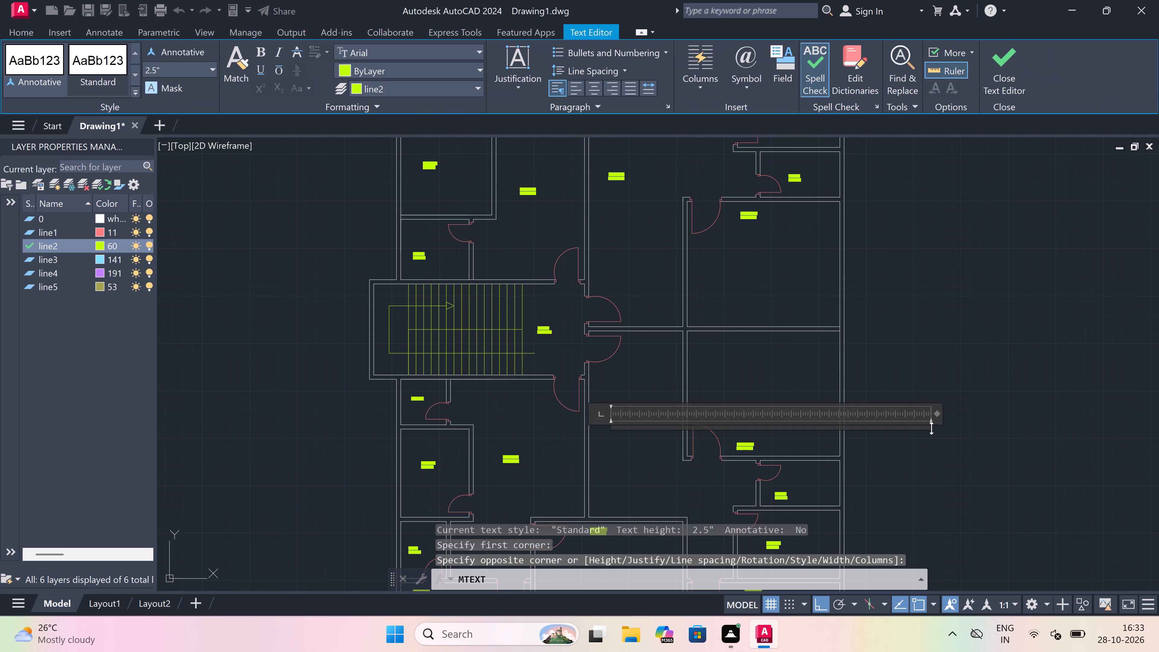
{"action": "scroll", "coordinate": [589, 456], "scroll_direction": "up", "scroll_amount": 2}
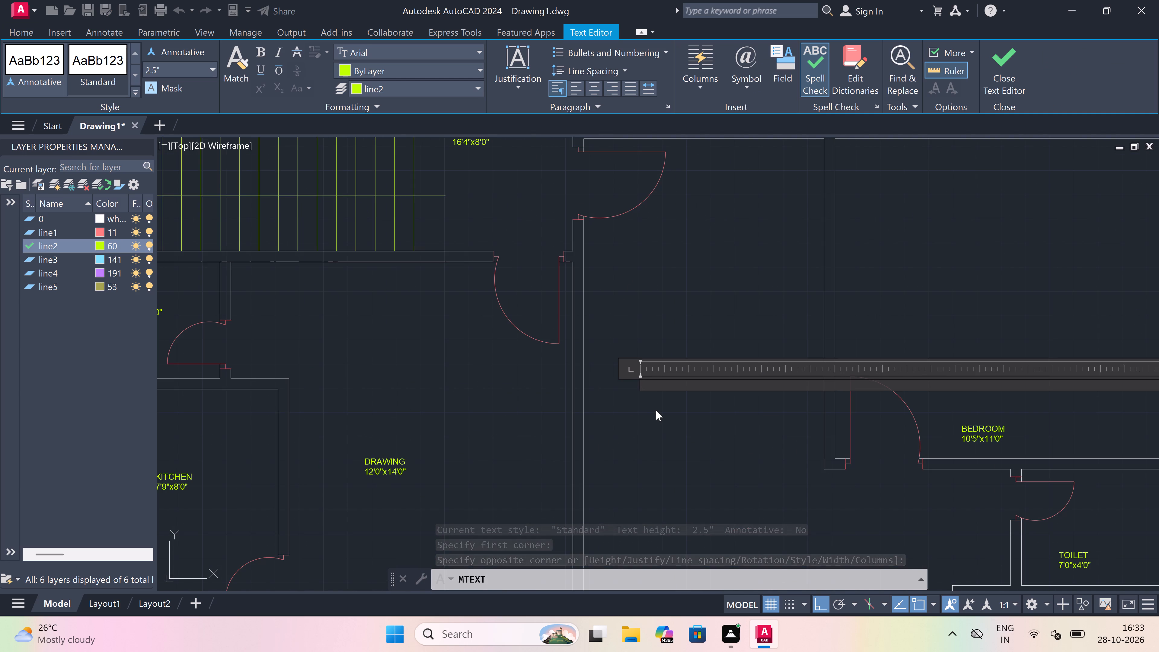
{"action": "type", "text": "DRAWING"}
{"action": "key", "text": "Return"}
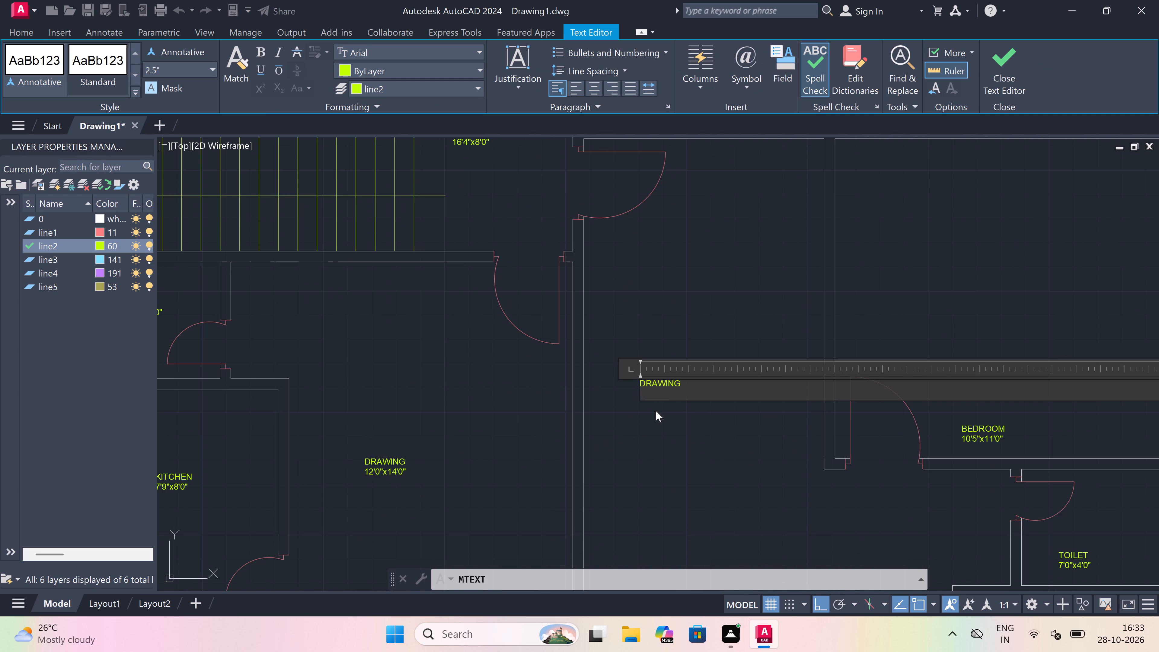
{"action": "type", "text": "10'0"}
{"action": "type", "text": "\"x16"}
{"action": "key", "text": "apostrophe"}
{"action": "type", "text": "5\""}
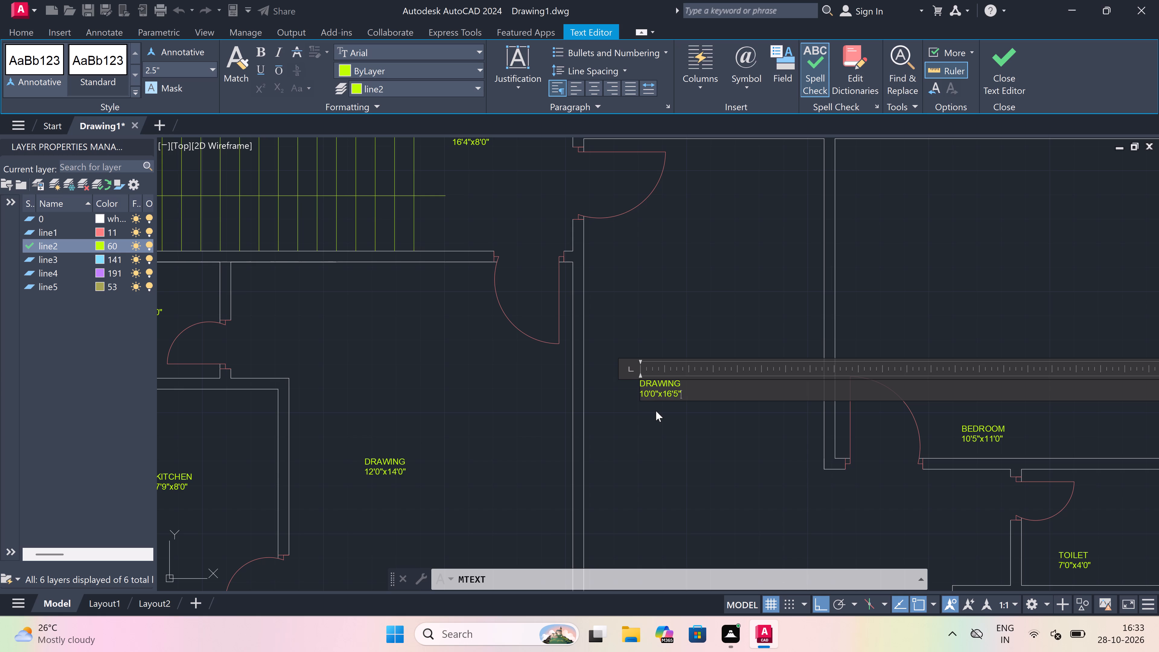
{"action": "left_click", "coordinate": [656, 409]}
Examine the whole plan, comparing the rooms and labels north and south of the staircase.
{"action": "scroll", "coordinate": [656, 409], "scroll_direction": "down", "scroll_amount": 2}
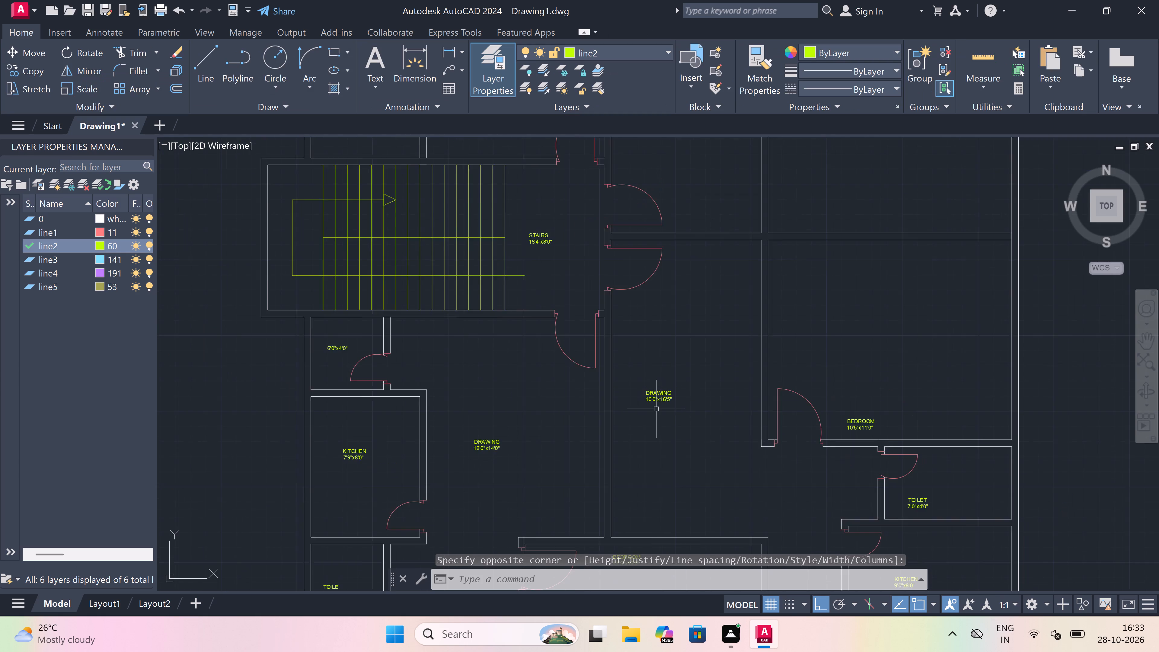
{"action": "scroll", "coordinate": [656, 409], "scroll_direction": "down", "scroll_amount": 1}
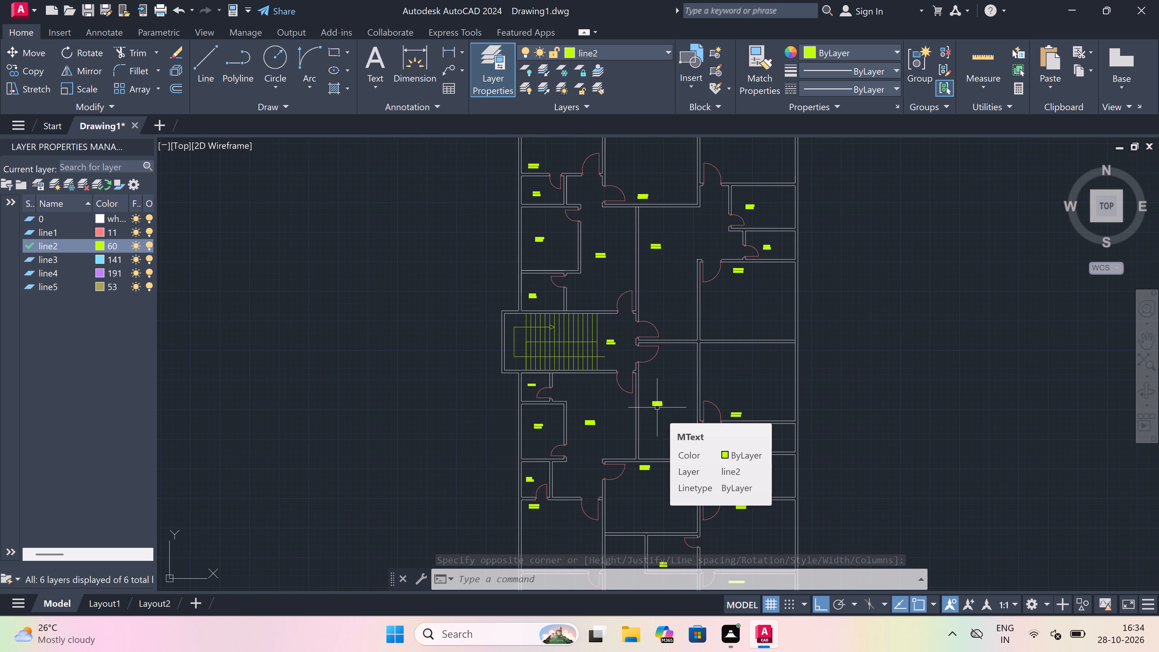
{"action": "scroll", "coordinate": [621, 364], "scroll_direction": "down", "scroll_amount": 1}
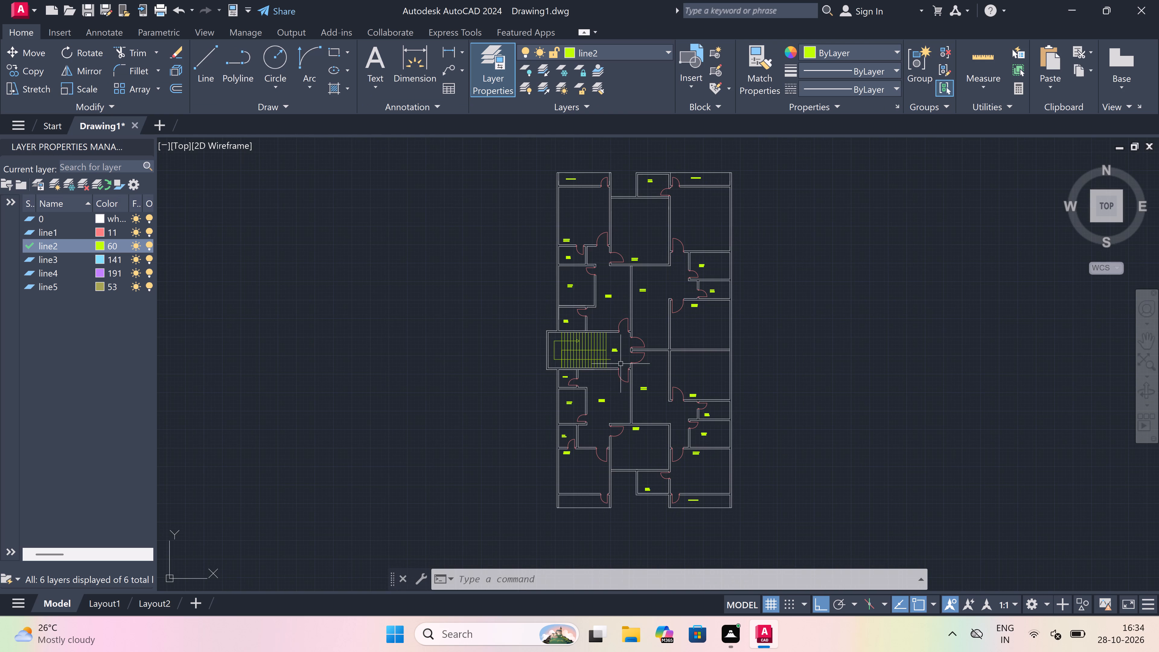
{"action": "scroll", "coordinate": [583, 264], "scroll_direction": "up", "scroll_amount": 4}
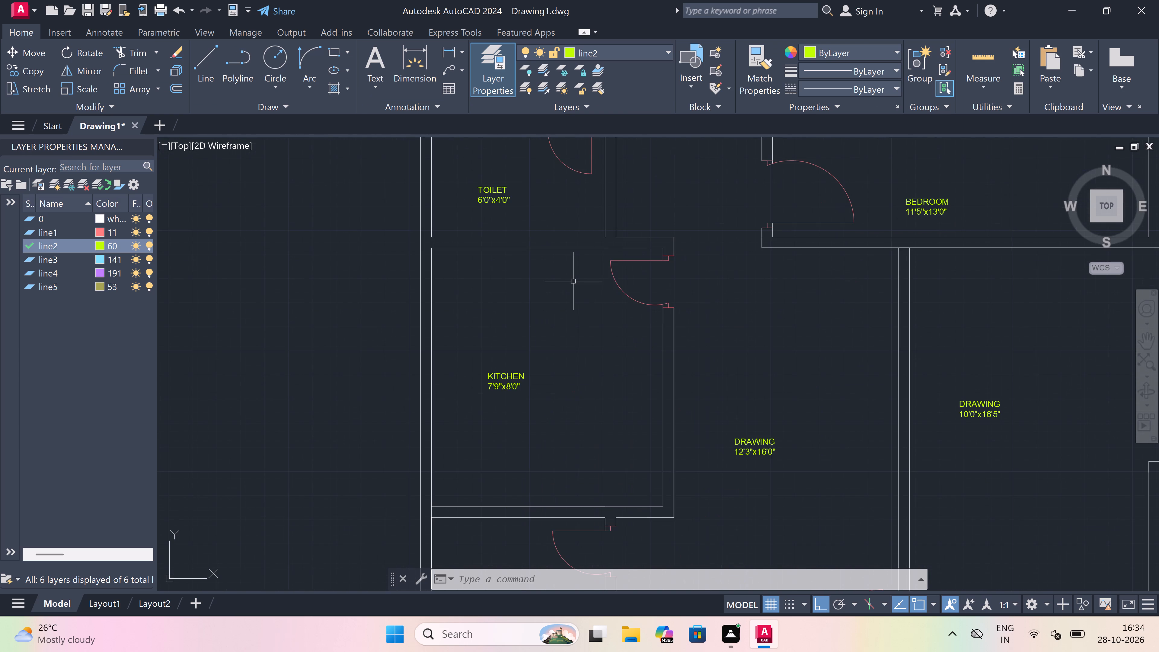
{"action": "scroll", "coordinate": [573, 281], "scroll_direction": "down", "scroll_amount": 2}
{"action": "scroll", "coordinate": [591, 349], "scroll_direction": "down", "scroll_amount": 2}
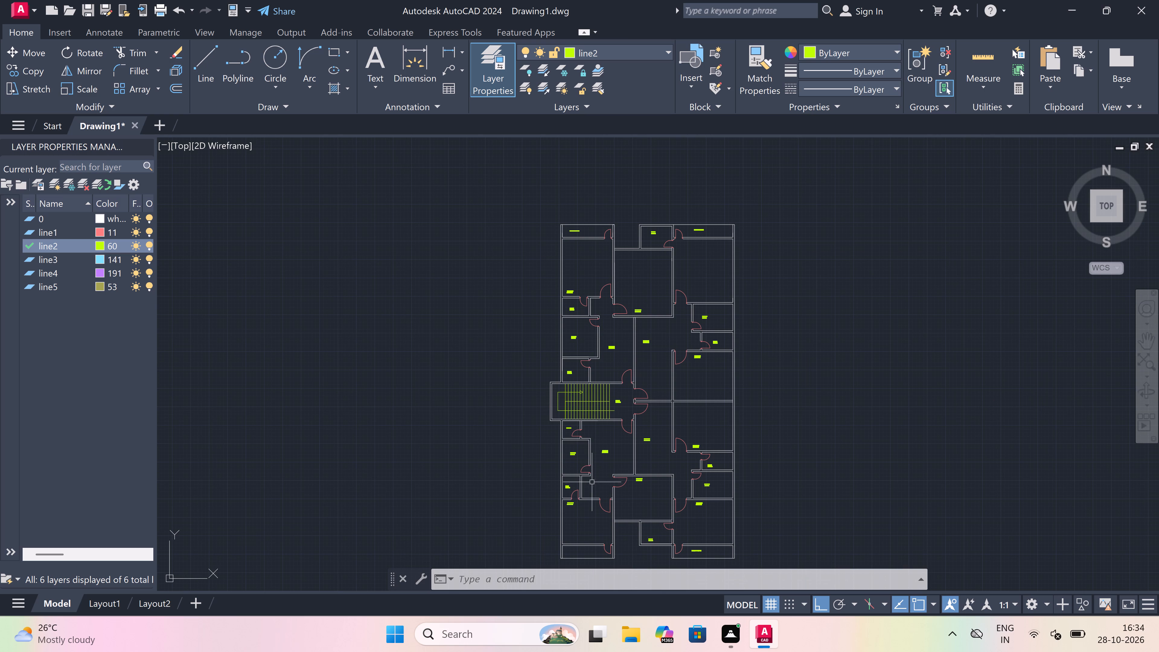
{"action": "scroll", "coordinate": [578, 445], "scroll_direction": "up", "scroll_amount": 2}
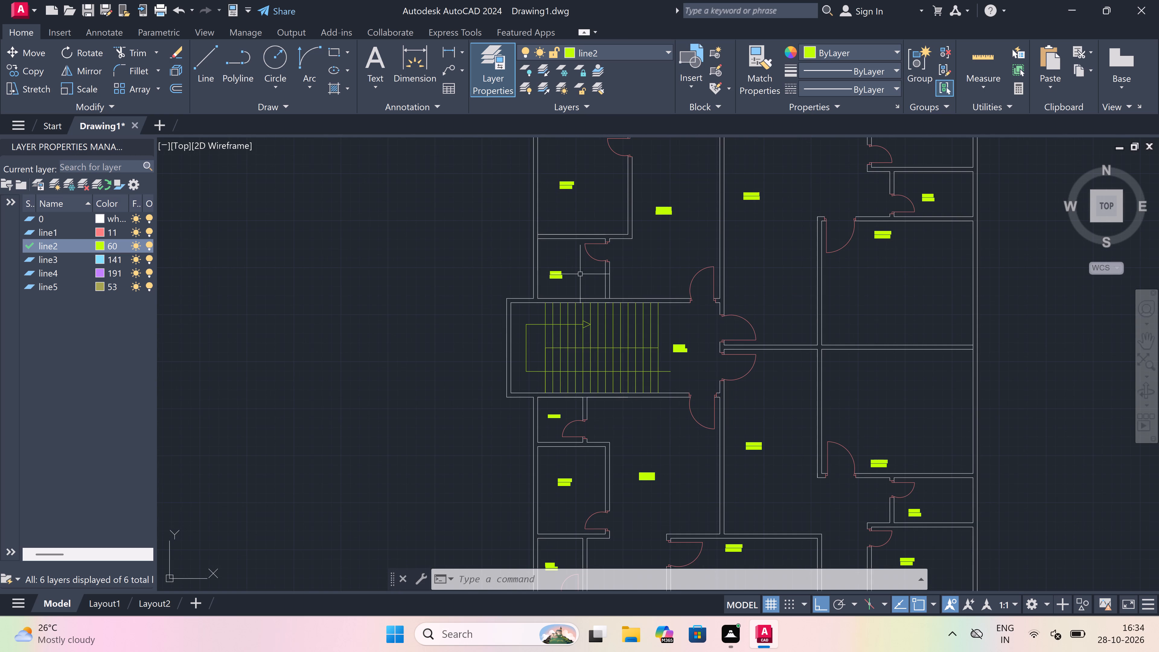
{"action": "scroll", "coordinate": [579, 274], "scroll_direction": "up", "scroll_amount": 1}
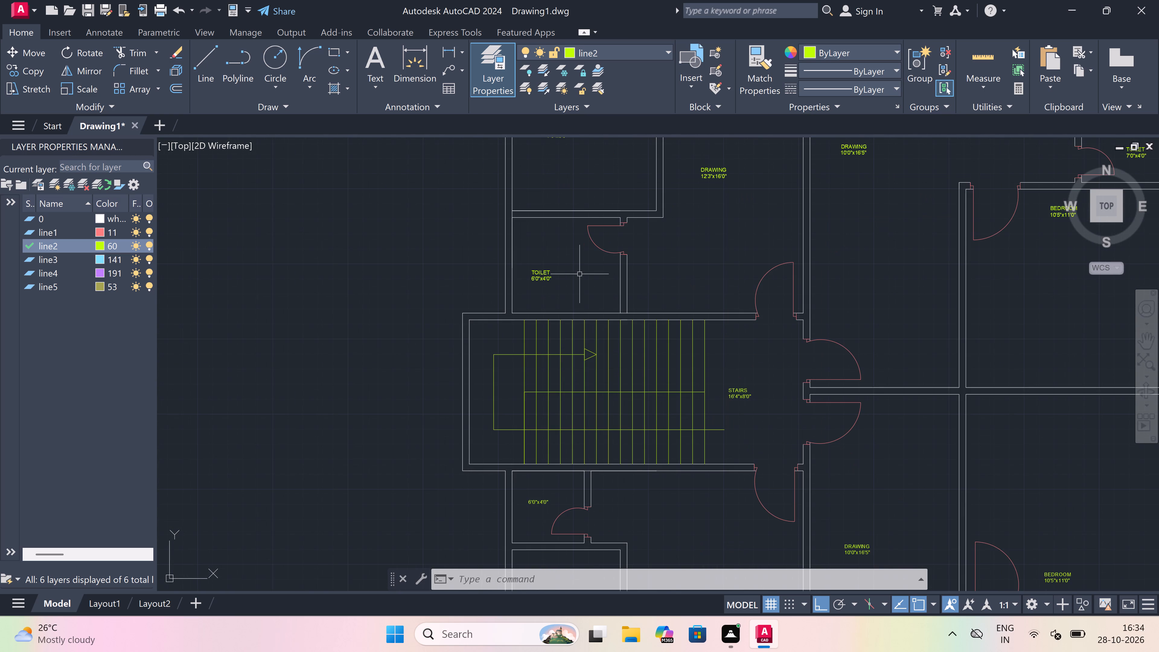
{"action": "scroll", "coordinate": [579, 274], "scroll_direction": "down", "scroll_amount": 3}
{"action": "scroll", "coordinate": [579, 274], "scroll_direction": "up", "scroll_amount": 2}
{"action": "scroll", "coordinate": [579, 274], "scroll_direction": "down", "scroll_amount": 1}
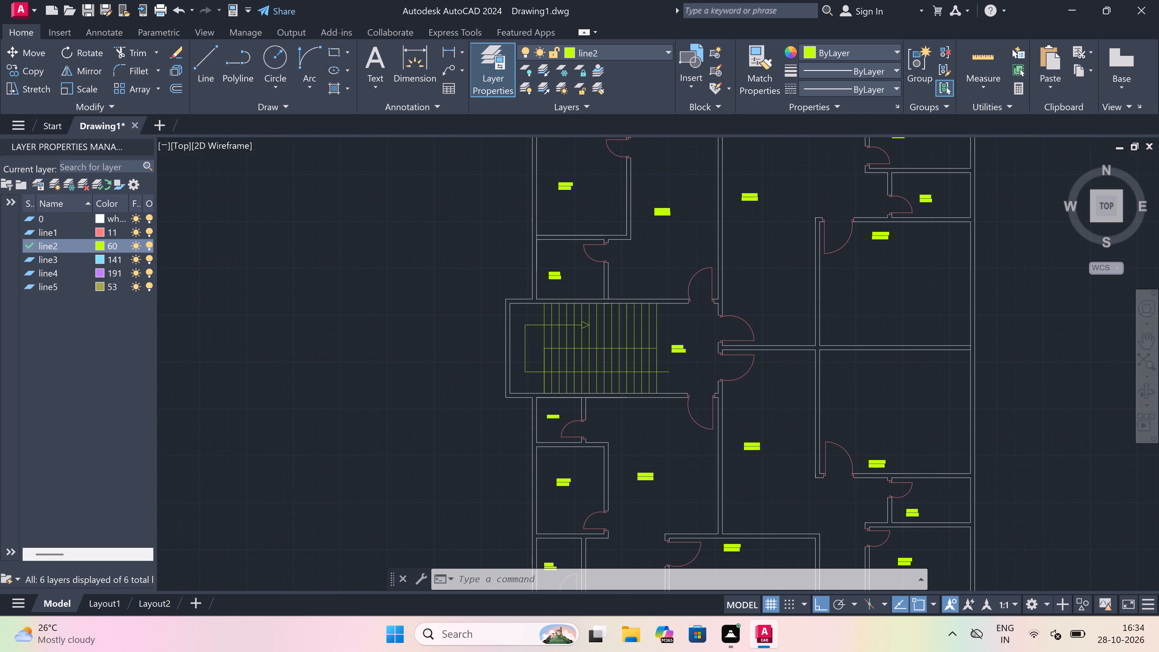
On layer 0, draw a vertical line about 28'8" long from the staircase's south wall, at the 6'0"x4'0" room's partition, into the northwest bedroom.
{"action": "key", "text": "l"}
{"action": "key", "text": "space"}
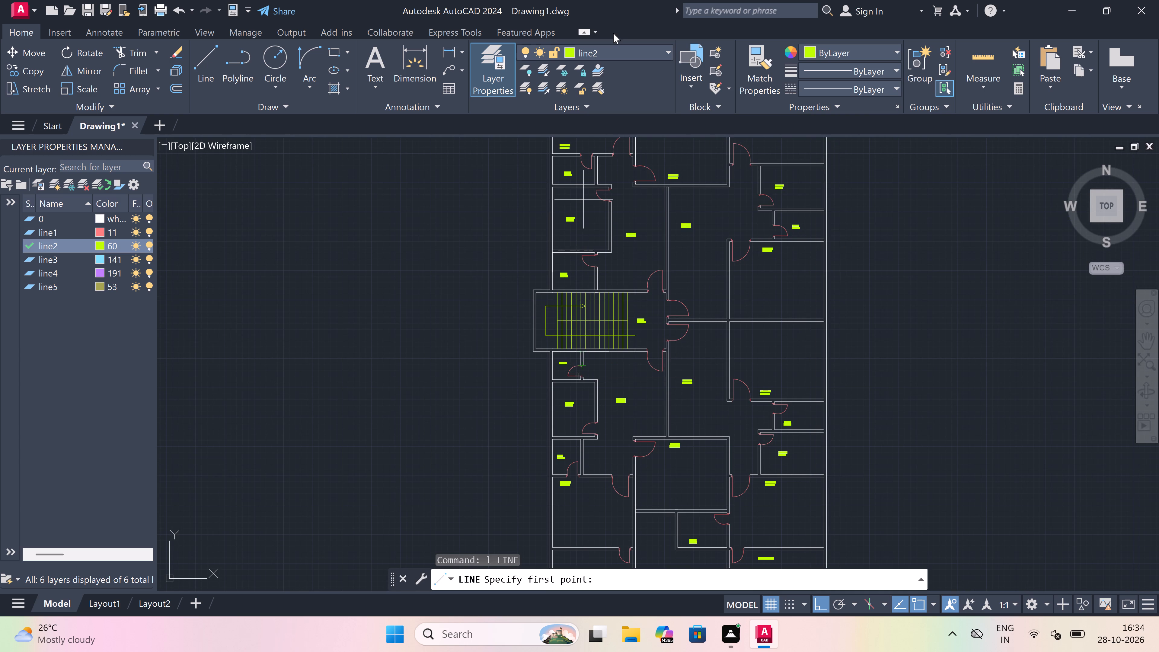
{"action": "left_click", "coordinate": [622, 53]}
{"action": "left_click", "coordinate": [624, 63]}
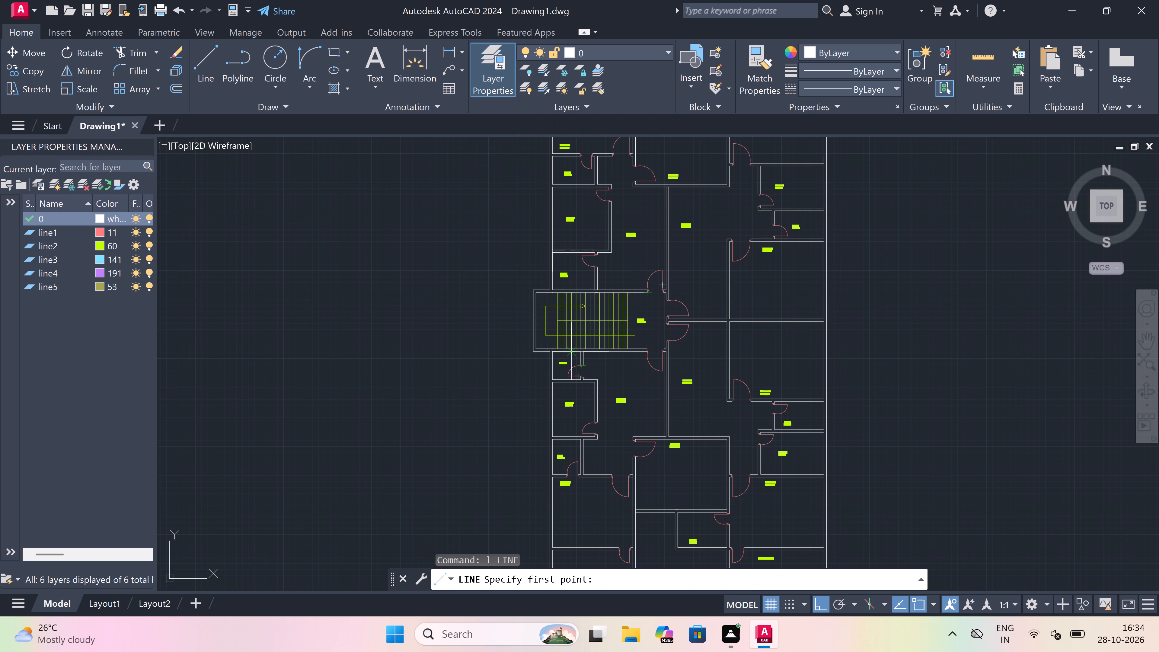
{"action": "left_click_drag", "start_coordinate": [581, 350], "coordinate": [578, 276]}
{"action": "scroll", "coordinate": [576, 287], "scroll_direction": "down", "scroll_amount": 1}
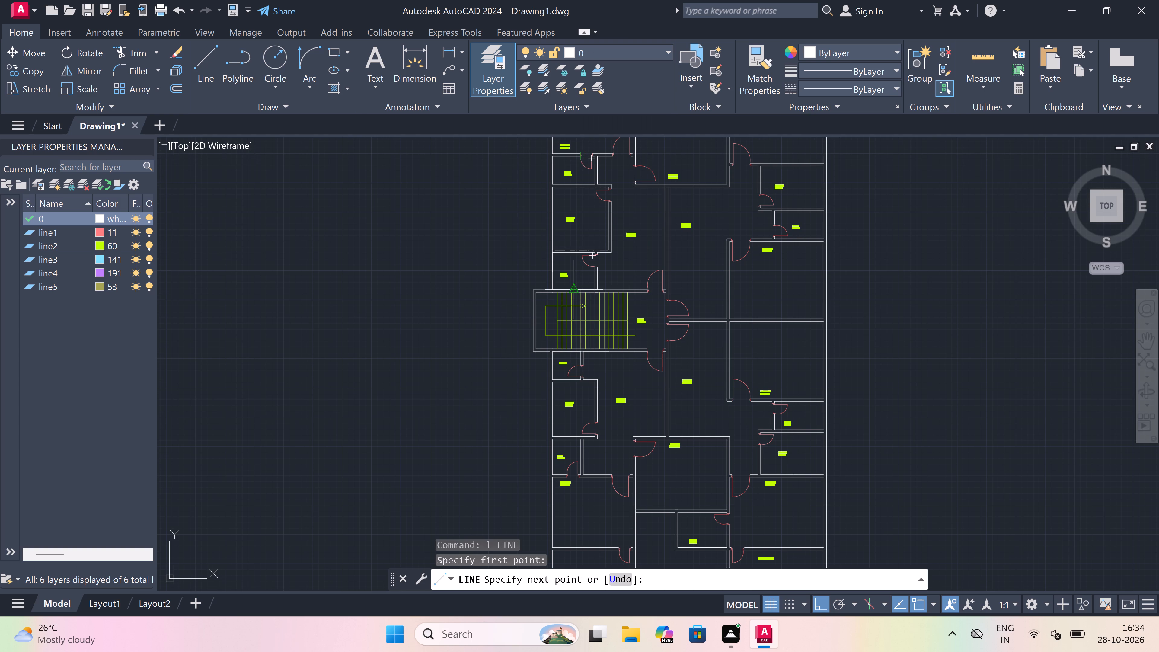
{"action": "scroll", "coordinate": [574, 233], "scroll_direction": "up", "scroll_amount": 2}
{"action": "scroll", "coordinate": [573, 181], "scroll_direction": "down", "scroll_amount": 2}
{"action": "scroll", "coordinate": [576, 166], "scroll_direction": "up", "scroll_amount": 4}
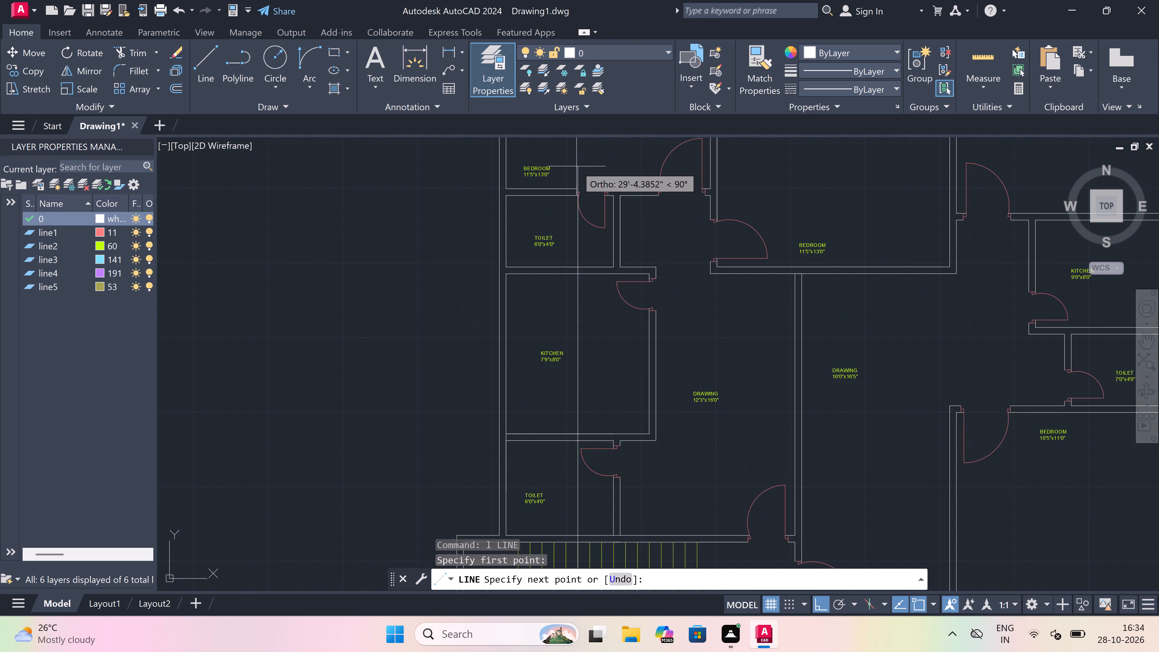
{"action": "scroll", "coordinate": [576, 166], "scroll_direction": "up", "scroll_amount": 3}
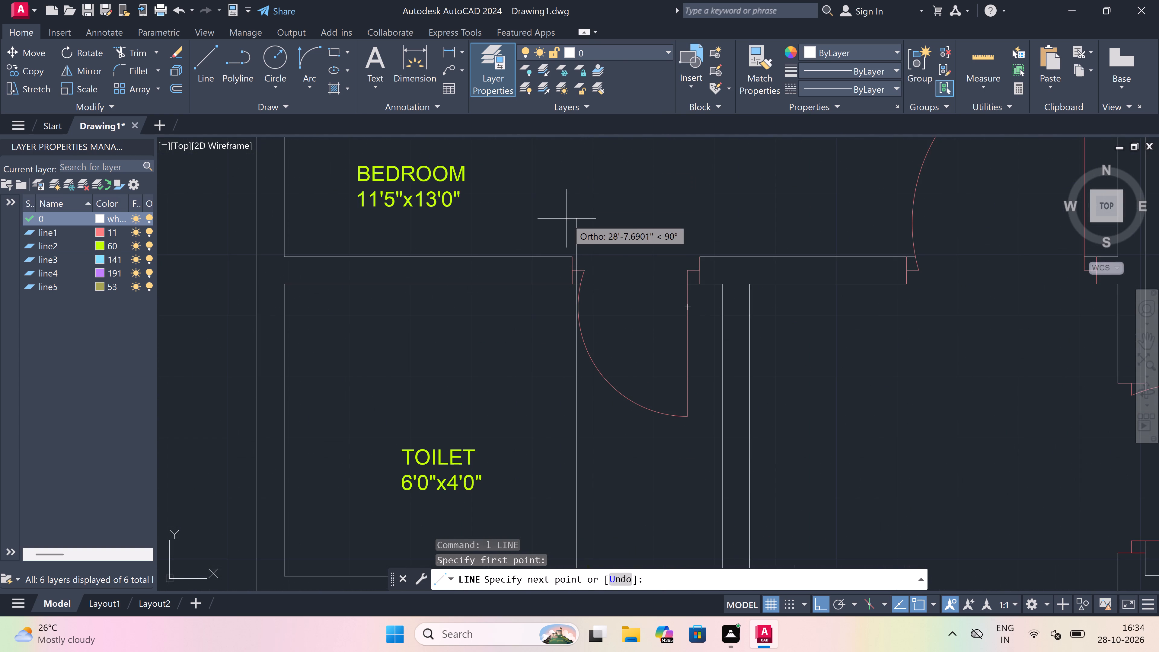
{"action": "left_click", "coordinate": [567, 219]}
{"action": "key", "text": "Escape"}
Draw a second vertical line from the northeast corner of the kitchen south of the staircase up into the northwest bedroom.
{"action": "scroll", "coordinate": [567, 219], "scroll_direction": "down", "scroll_amount": 7}
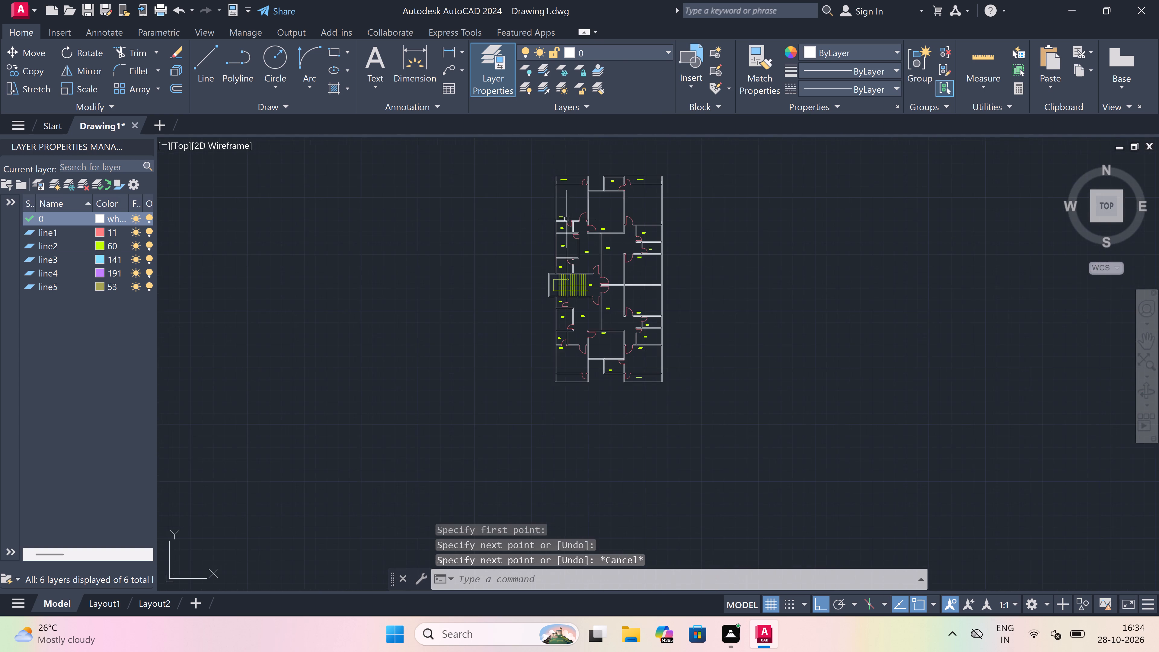
{"action": "scroll", "coordinate": [574, 280], "scroll_direction": "up", "scroll_amount": 2}
{"action": "key", "text": "space"}
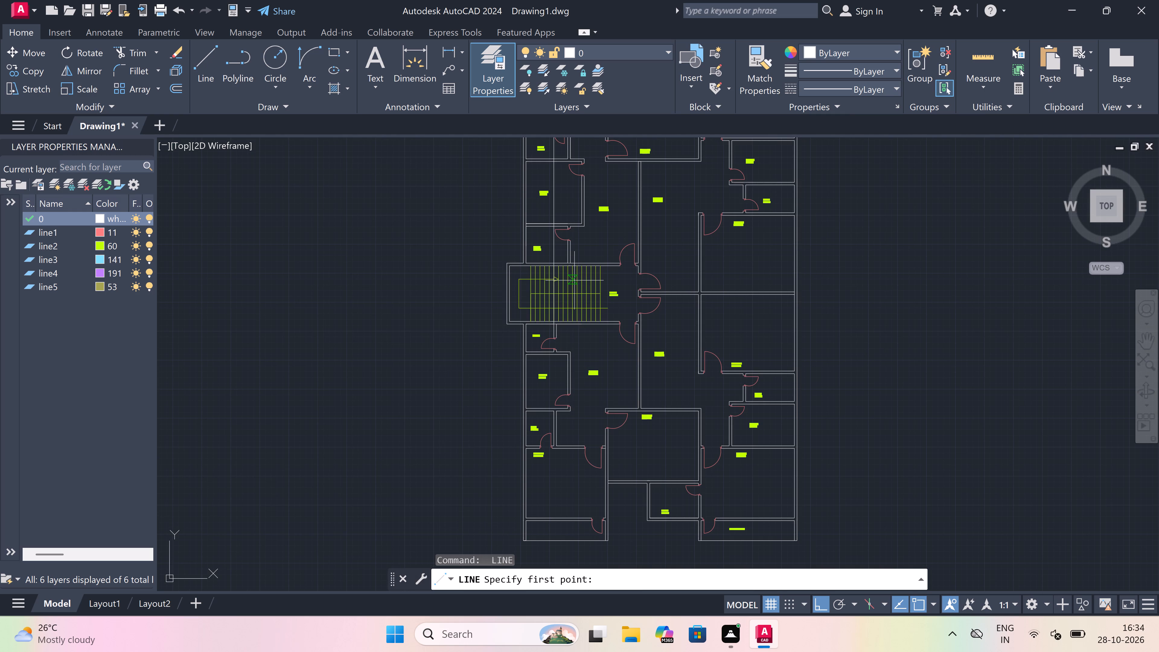
{"action": "scroll", "coordinate": [567, 351], "scroll_direction": "up", "scroll_amount": 3}
{"action": "left_click", "coordinate": [573, 348]}
{"action": "scroll", "coordinate": [574, 344], "scroll_direction": "down", "scroll_amount": 5}
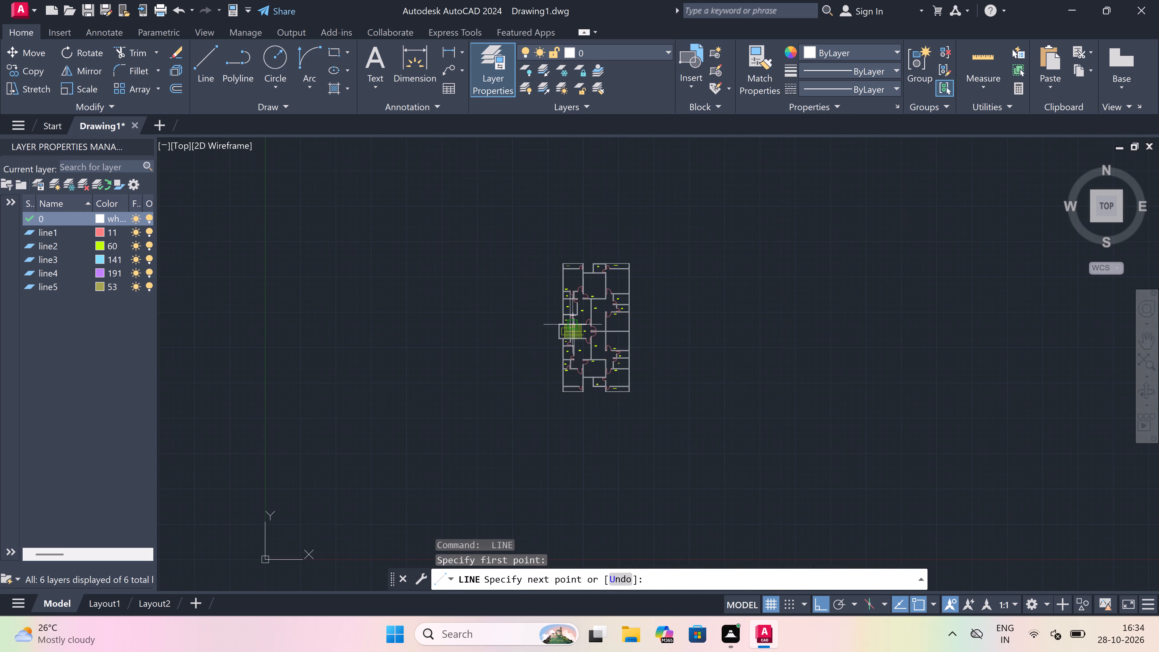
{"action": "scroll", "coordinate": [569, 282], "scroll_direction": "up", "scroll_amount": 4}
{"action": "left_click", "coordinate": [587, 300]}
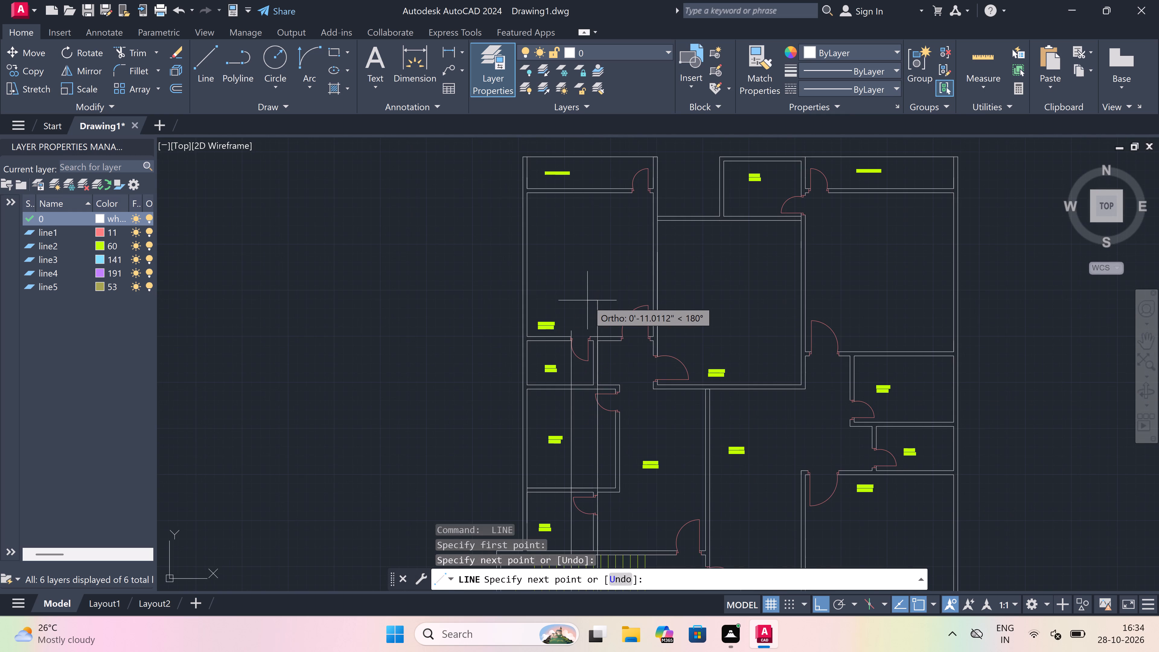
{"action": "key", "text": "Escape"}
Delete the door leaf and swing arc between the northwest 11'5"x13'0" bedroom and its 6'0"x4'0" toilet.
{"action": "scroll", "coordinate": [576, 340], "scroll_direction": "up", "scroll_amount": 3}
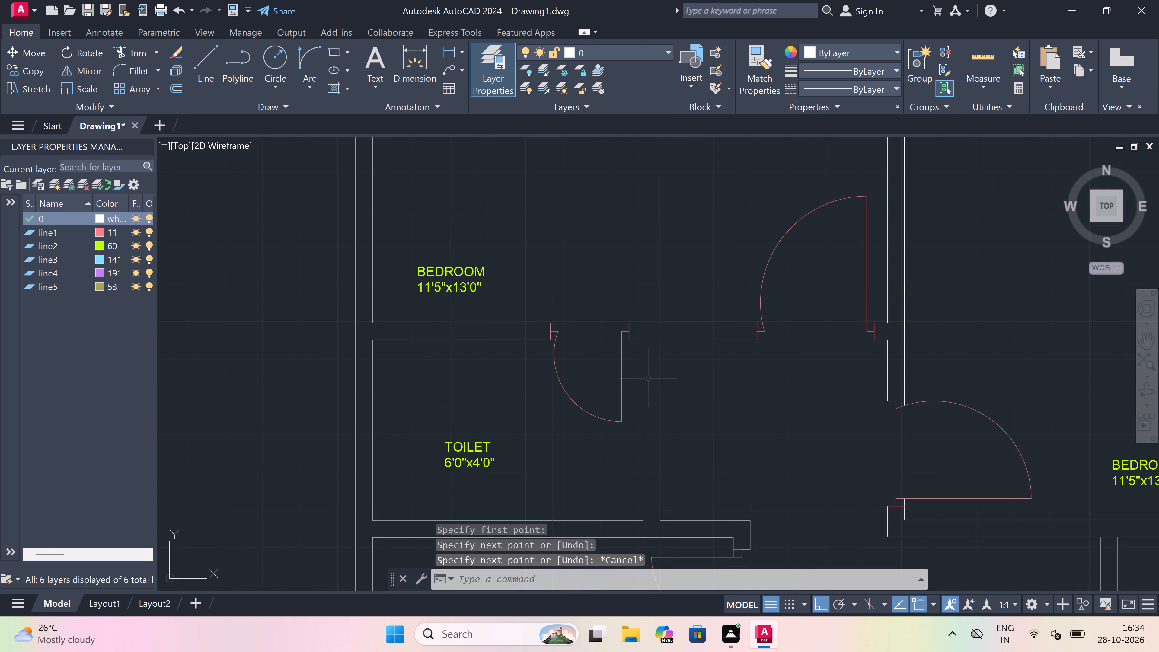
{"action": "left_click", "coordinate": [622, 372]}
{"action": "left_click", "coordinate": [577, 390]}
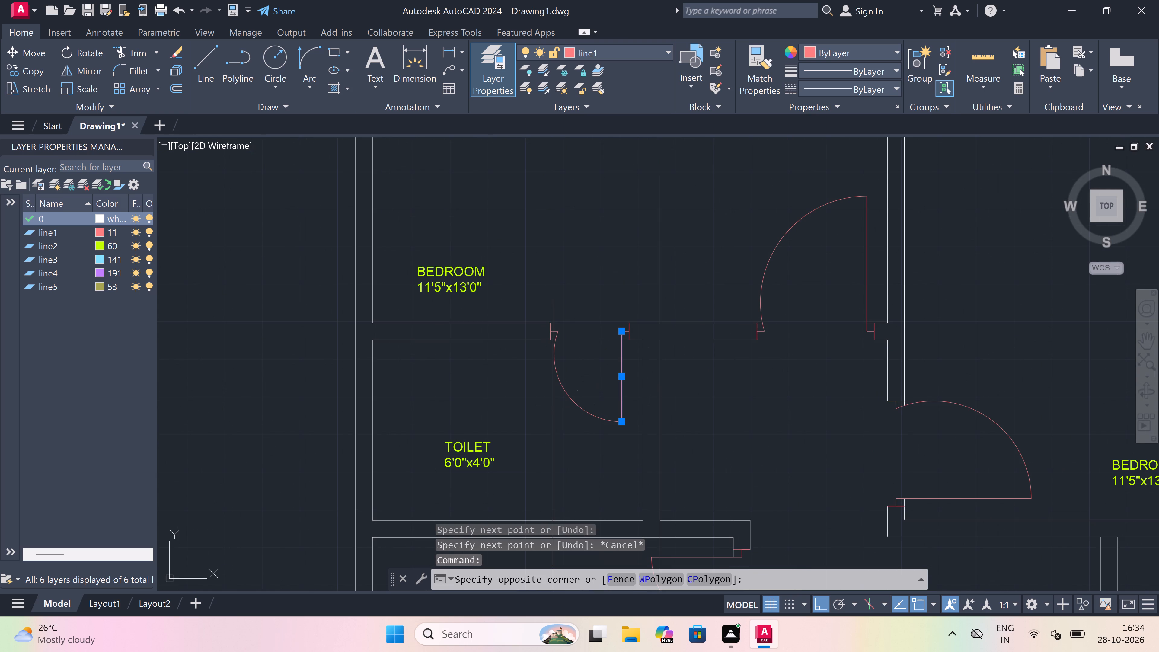
{"action": "left_click", "coordinate": [564, 414]}
{"action": "key", "text": "Delete"}
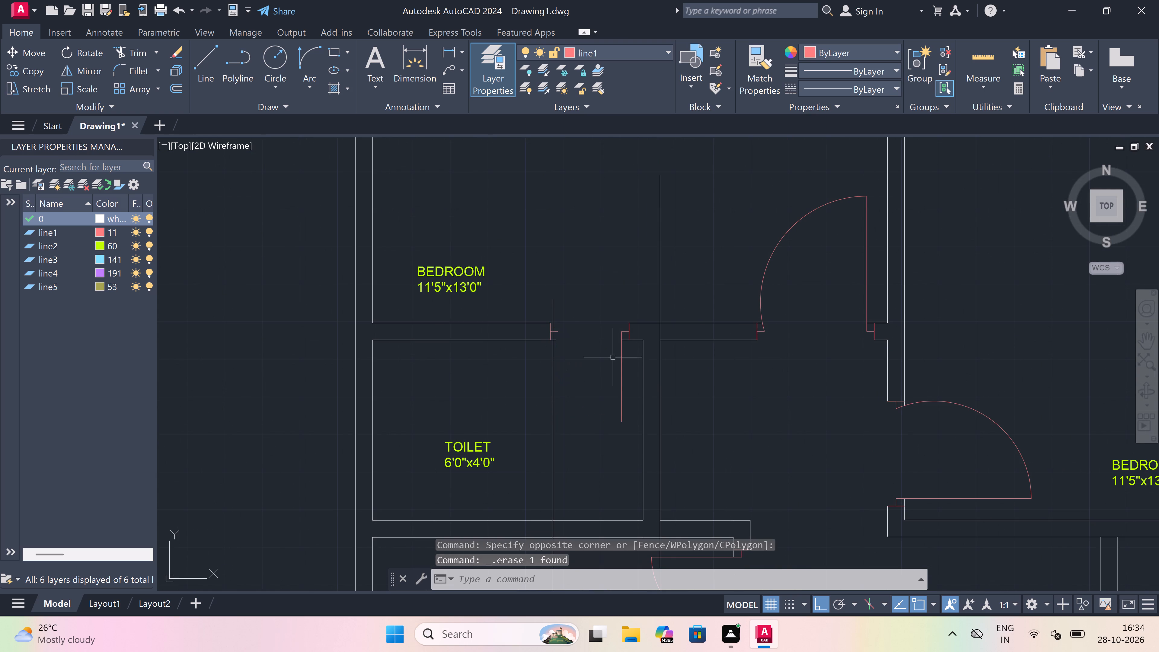
{"action": "left_click", "coordinate": [630, 376]}
{"action": "left_click", "coordinate": [584, 393]}
{"action": "key", "text": "Delete"}
Trim away the red frame lines at the east jamb of the northwest bedroom's toilet doorway.
{"action": "type", "text": "tr"}
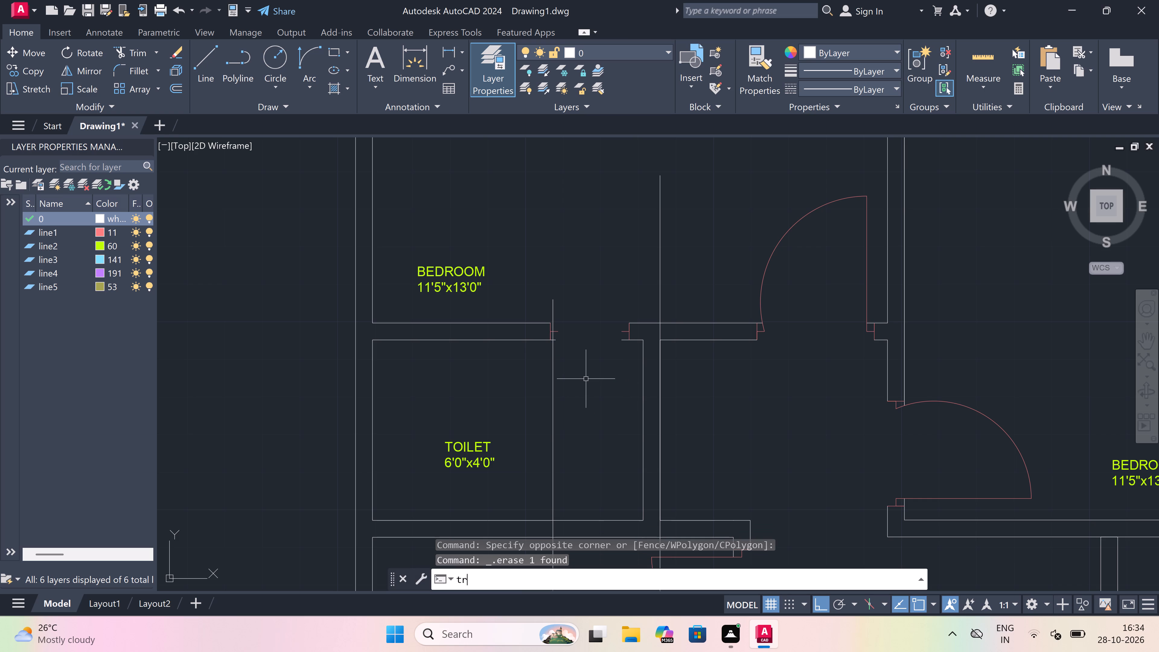
{"action": "key", "text": "space"}
{"action": "scroll", "coordinate": [633, 333], "scroll_direction": "up", "scroll_amount": 3}
{"action": "left_click", "coordinate": [634, 332]}
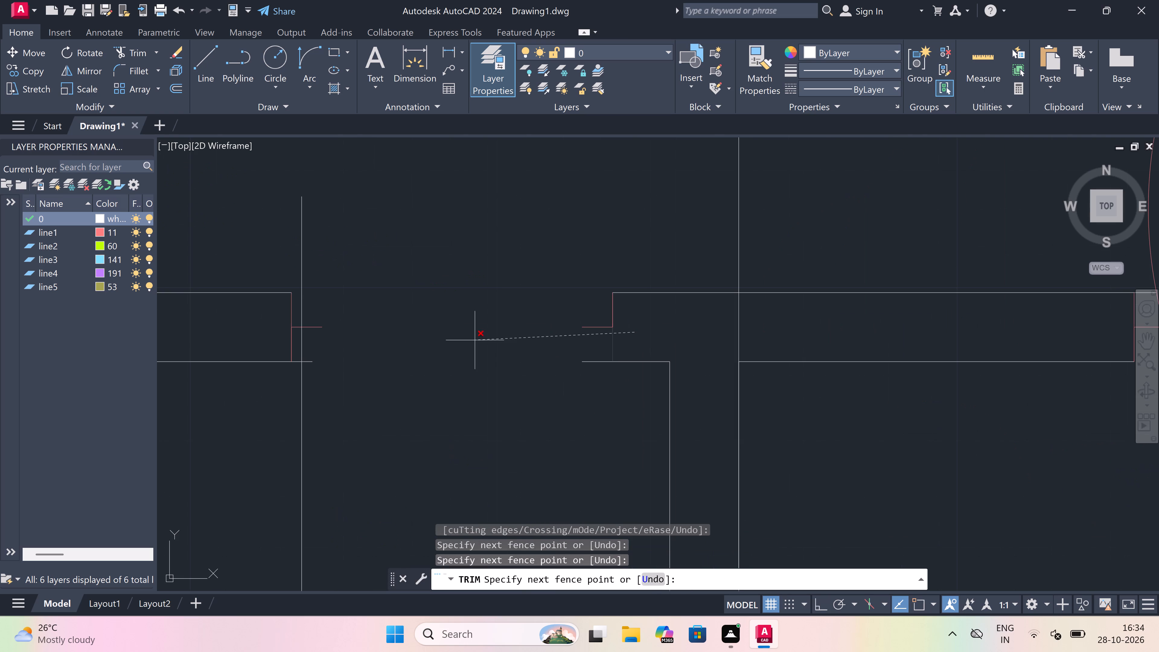
{"action": "left_click", "coordinate": [324, 323]}
{"action": "left_click", "coordinate": [570, 306]}
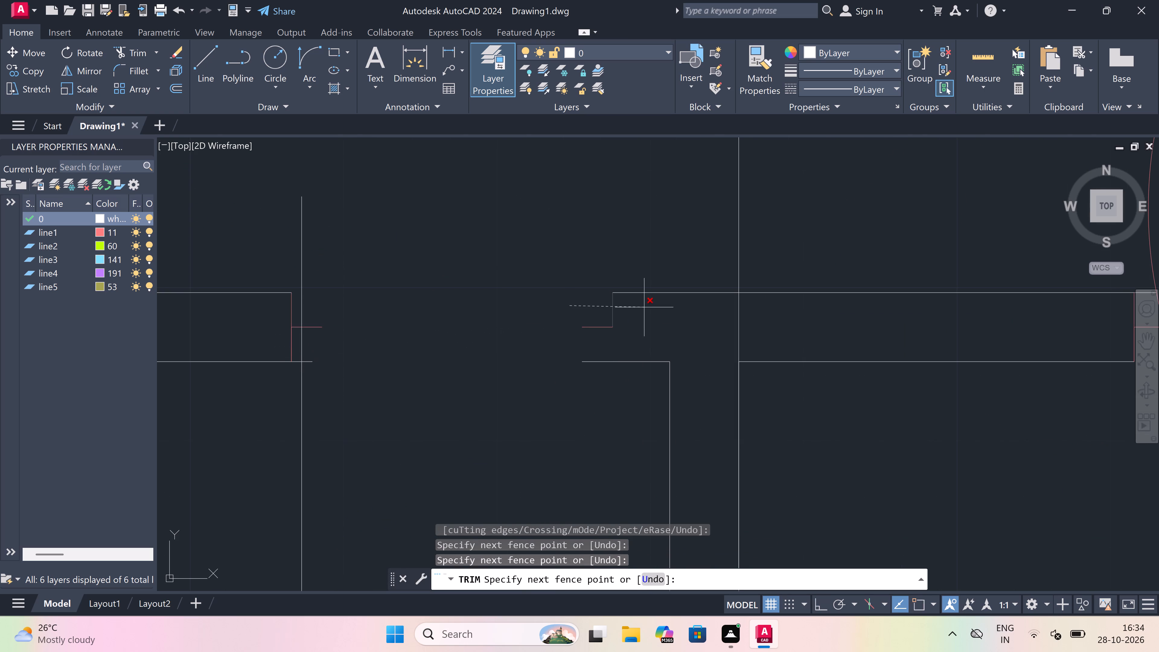
{"action": "left_click", "coordinate": [656, 310]}
{"action": "left_click", "coordinate": [591, 320]}
{"action": "left_click", "coordinate": [599, 346]}
{"action": "scroll", "coordinate": [599, 340], "scroll_direction": "down", "scroll_amount": 3}
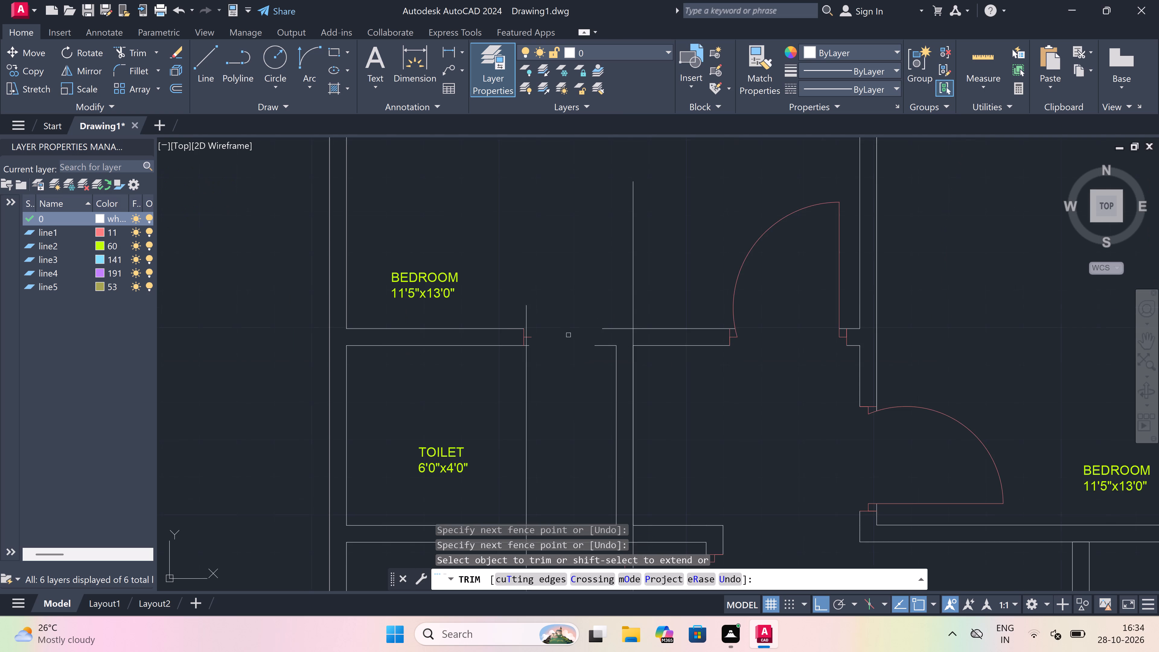
Trim away the red frame lines at the west jamb of the same toilet doorway.
{"action": "scroll", "coordinate": [507, 334], "scroll_direction": "up", "scroll_amount": 3}
{"action": "scroll", "coordinate": [561, 342], "scroll_direction": "up", "scroll_amount": 1}
{"action": "left_click", "coordinate": [561, 341]}
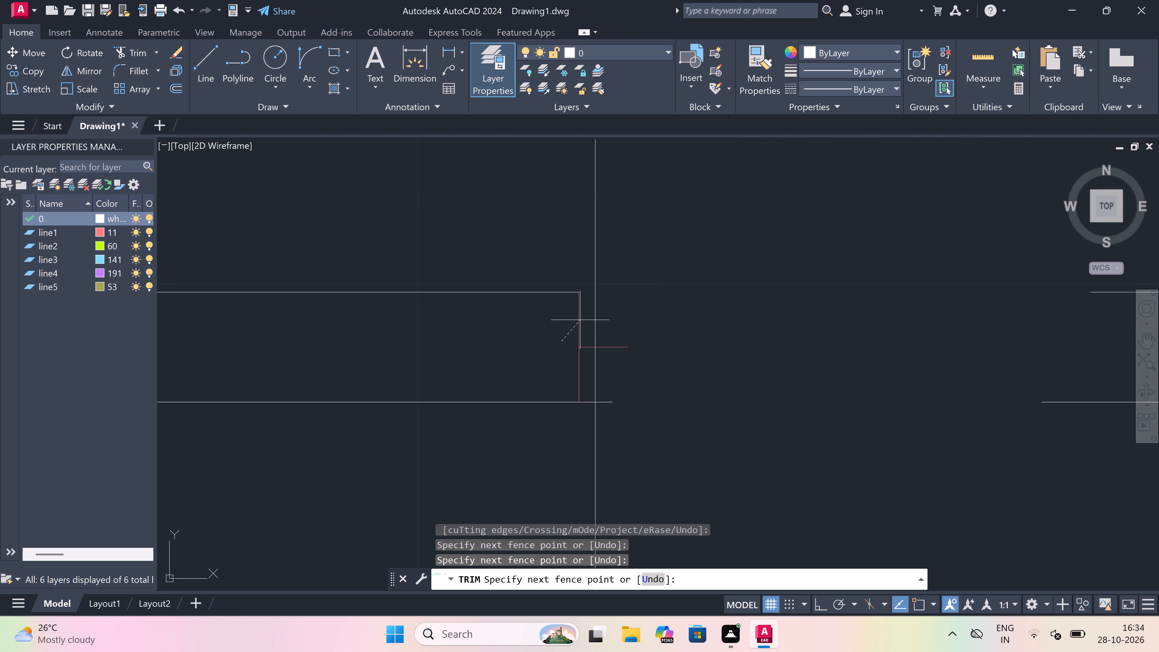
{"action": "left_click", "coordinate": [580, 320]}
{"action": "scroll", "coordinate": [585, 335], "scroll_direction": "up", "scroll_amount": 2}
{"action": "left_click", "coordinate": [586, 335]}
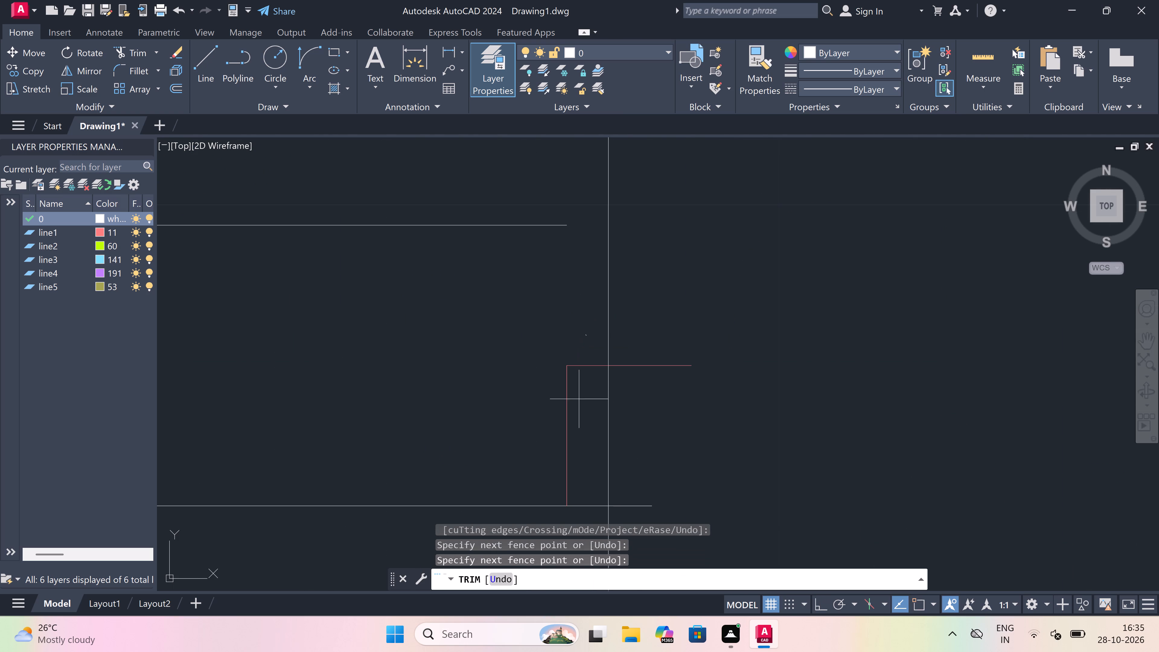
{"action": "left_click_drag", "start_coordinate": [566, 424], "coordinate": [566, 415]}
{"action": "left_click", "coordinate": [637, 376]}
{"action": "left_click", "coordinate": [637, 324]}
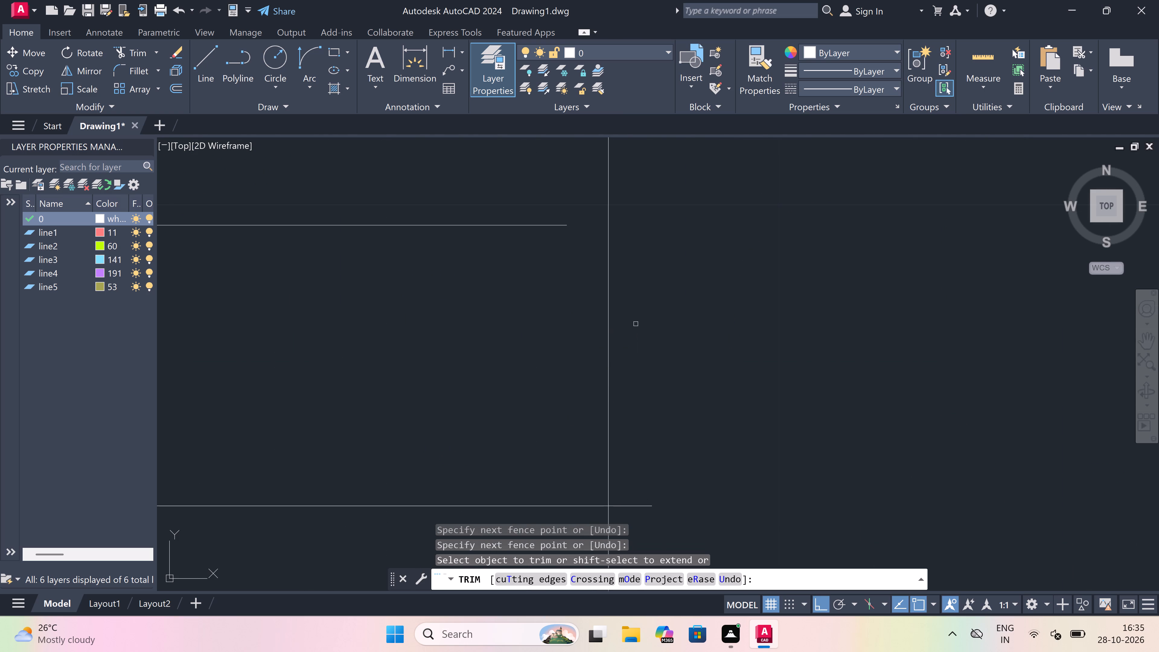
Delete the door swing arc and door leaf at the 7'9"x8'0" kitchen's doorway north of the staircase.
{"action": "scroll", "coordinate": [534, 308], "scroll_direction": "down", "scroll_amount": 9}
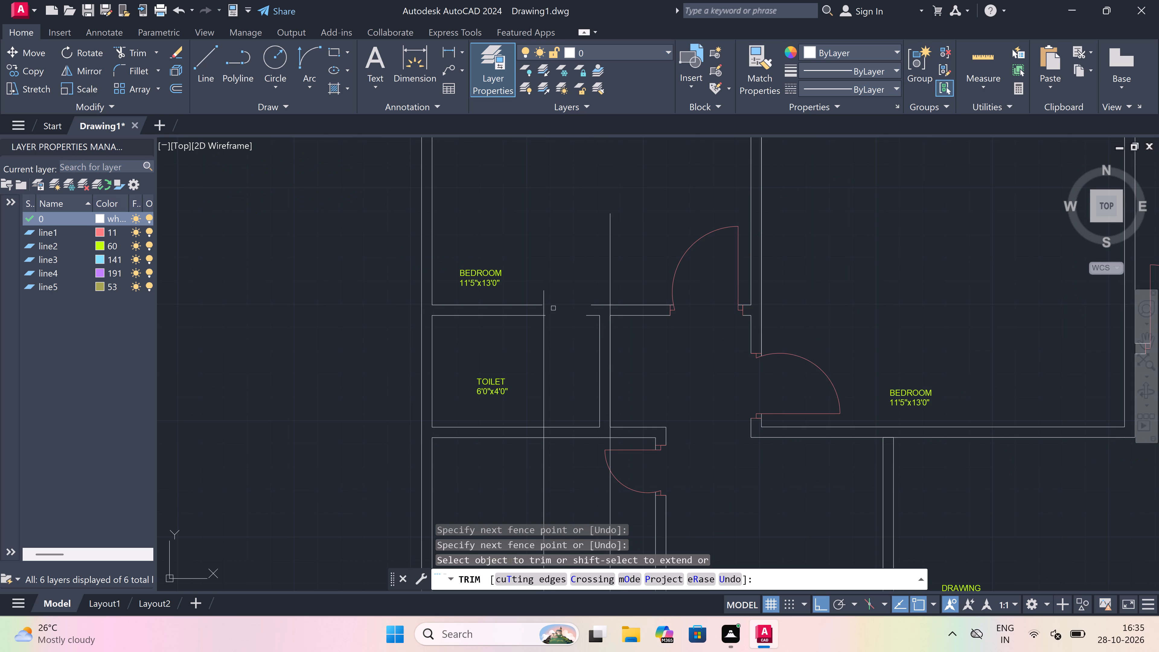
{"action": "scroll", "coordinate": [553, 308], "scroll_direction": "down", "scroll_amount": 1}
{"action": "scroll", "coordinate": [597, 397], "scroll_direction": "up", "scroll_amount": 2}
{"action": "scroll", "coordinate": [541, 341], "scroll_direction": "up", "scroll_amount": 2}
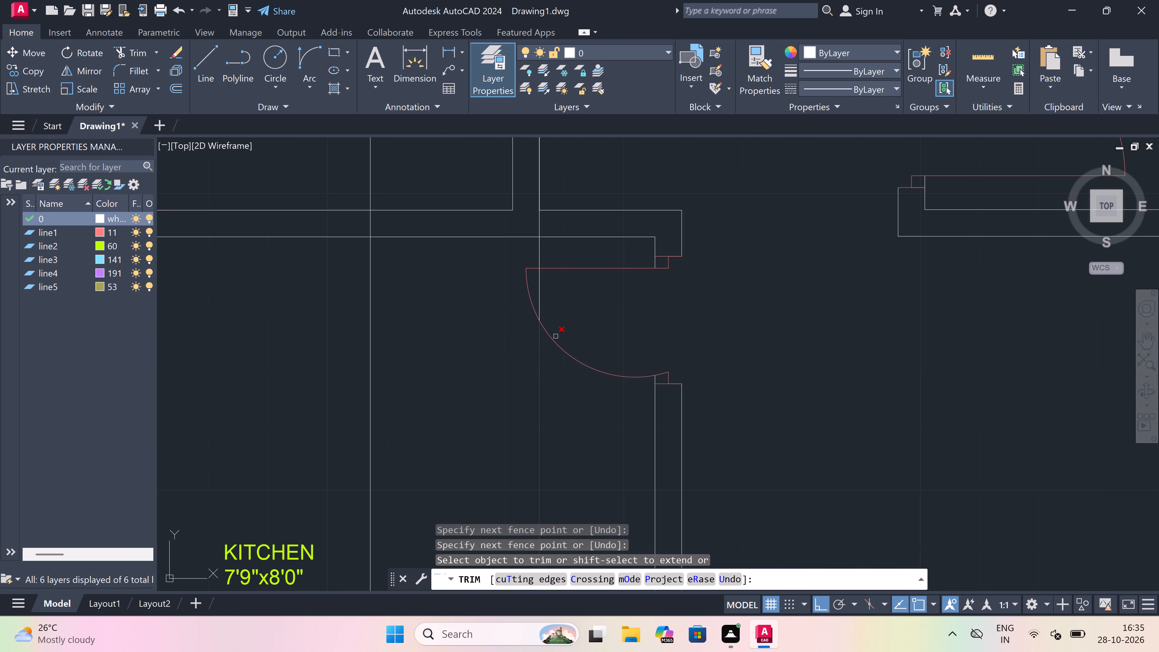
{"action": "key", "text": "Escape"}
{"action": "left_click", "coordinate": [624, 273]}
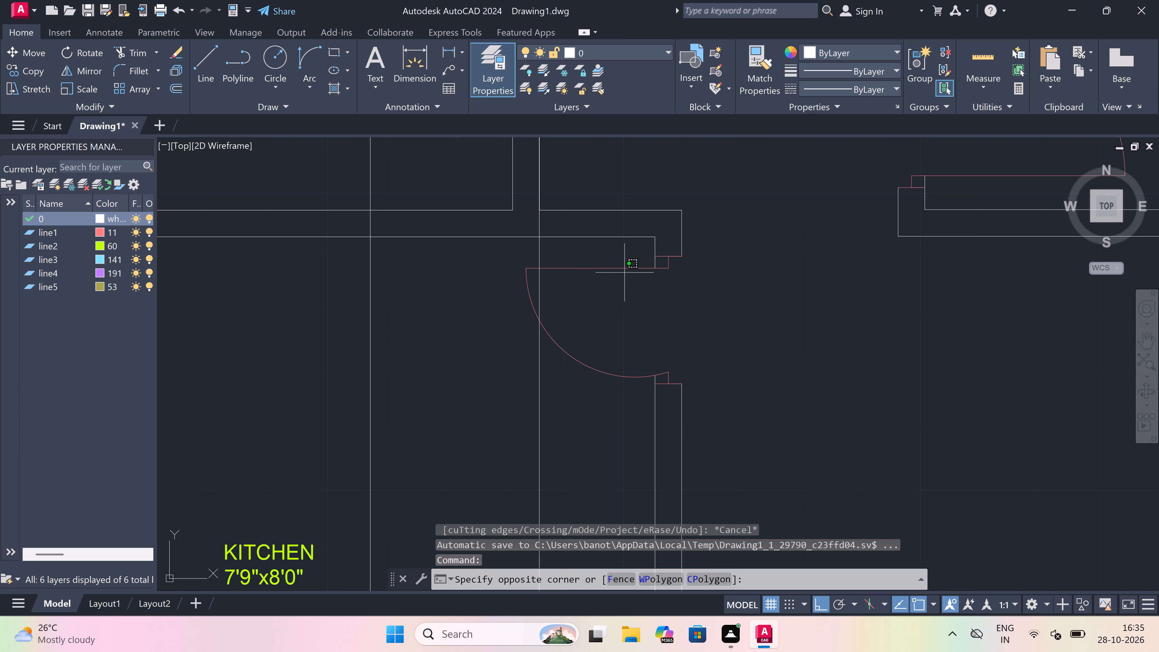
{"action": "left_click", "coordinate": [594, 408]}
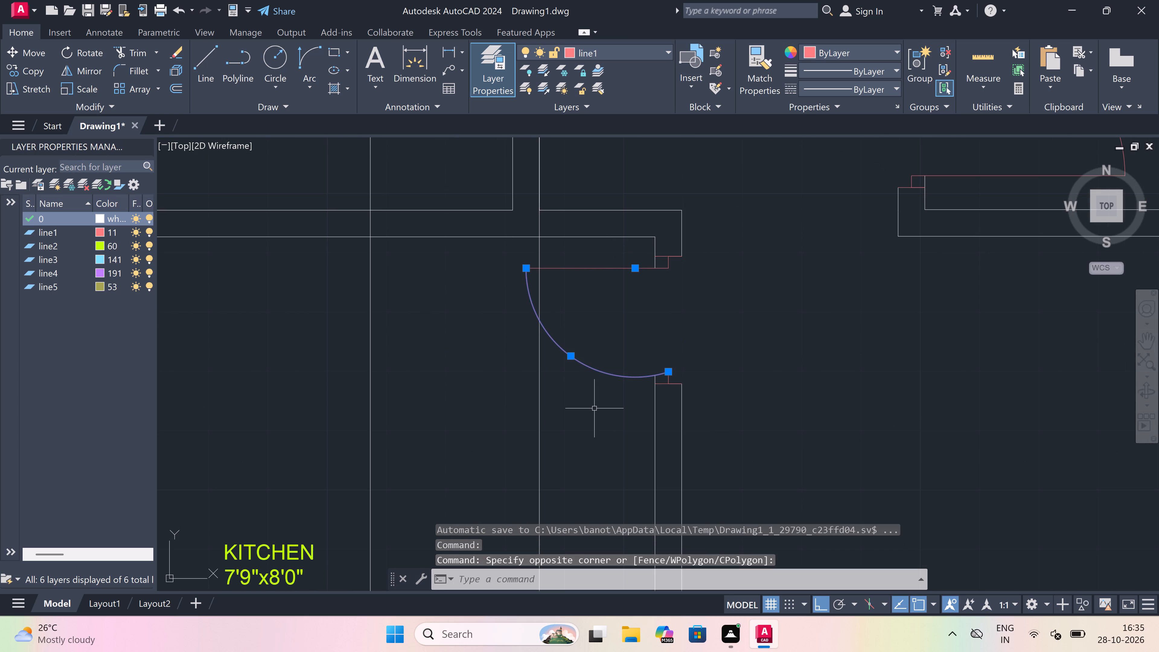
{"action": "key", "text": "Delete"}
{"action": "left_click", "coordinate": [633, 263]}
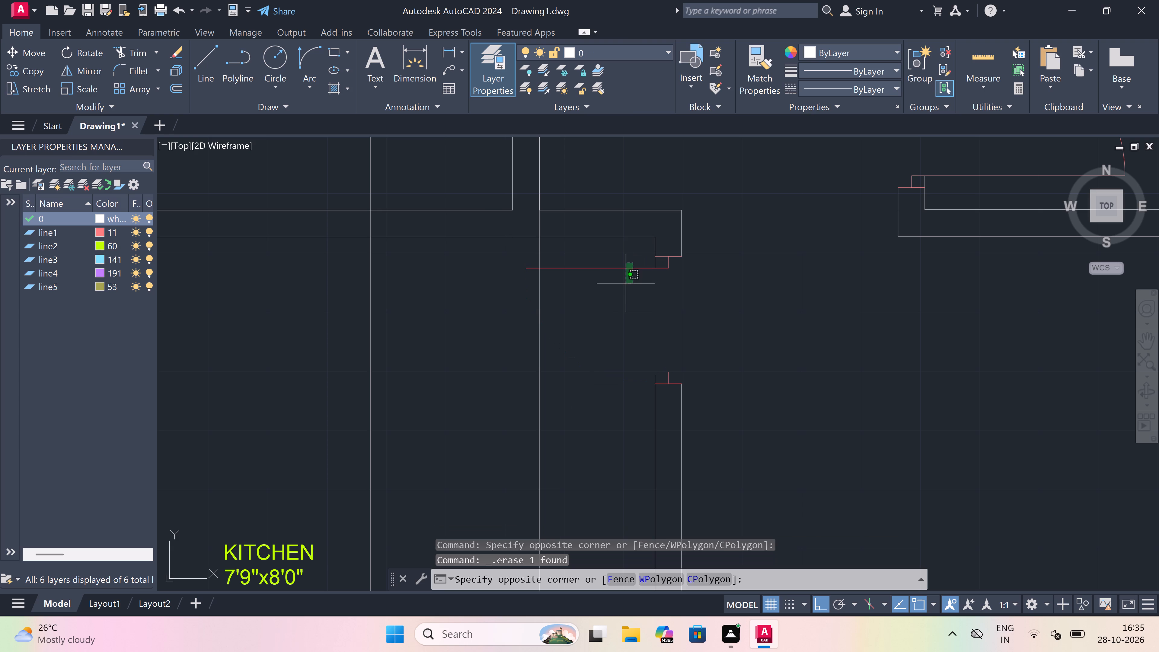
{"action": "left_click", "coordinate": [623, 294]}
{"action": "key", "text": "Delete"}
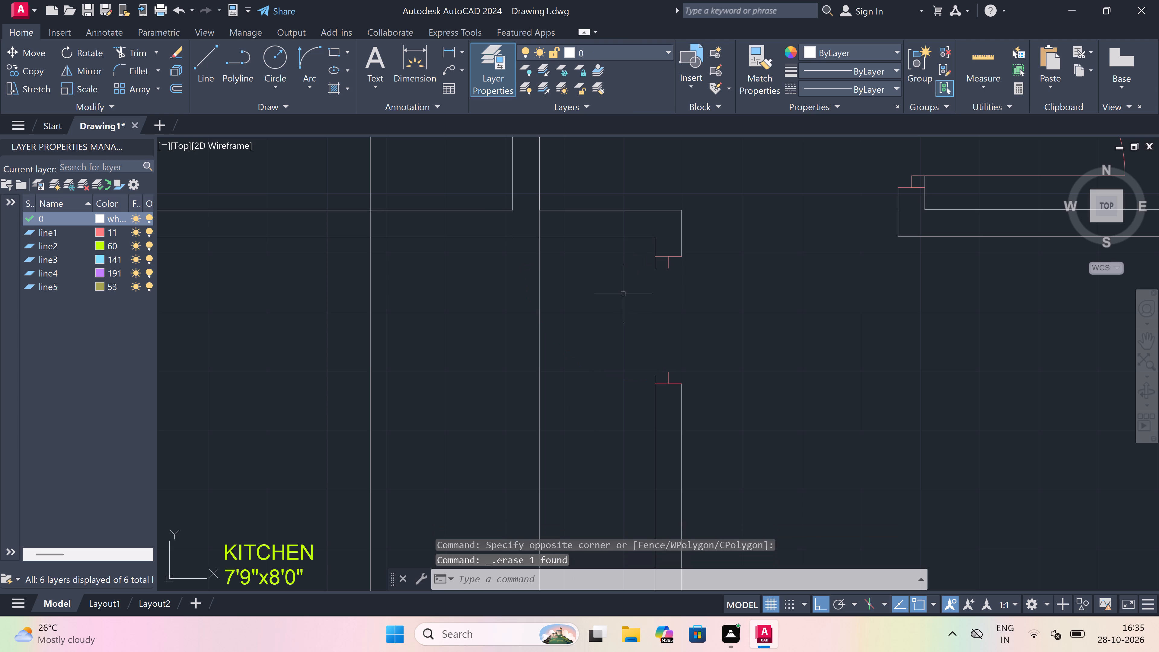
Trim away the red frame lines at both jambs of that kitchen's doorway.
{"action": "type", "text": "tr"}
{"action": "key", "text": "space"}
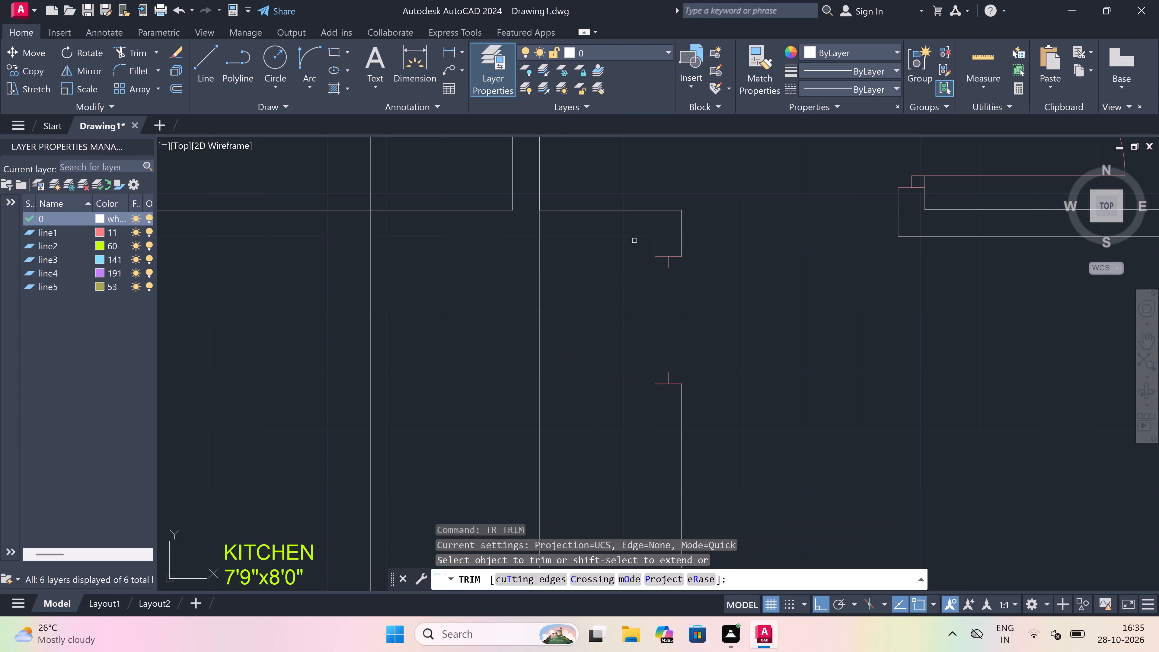
{"action": "left_click", "coordinate": [663, 247]}
{"action": "left_click_drag", "start_coordinate": [665, 428], "coordinate": [665, 419]}
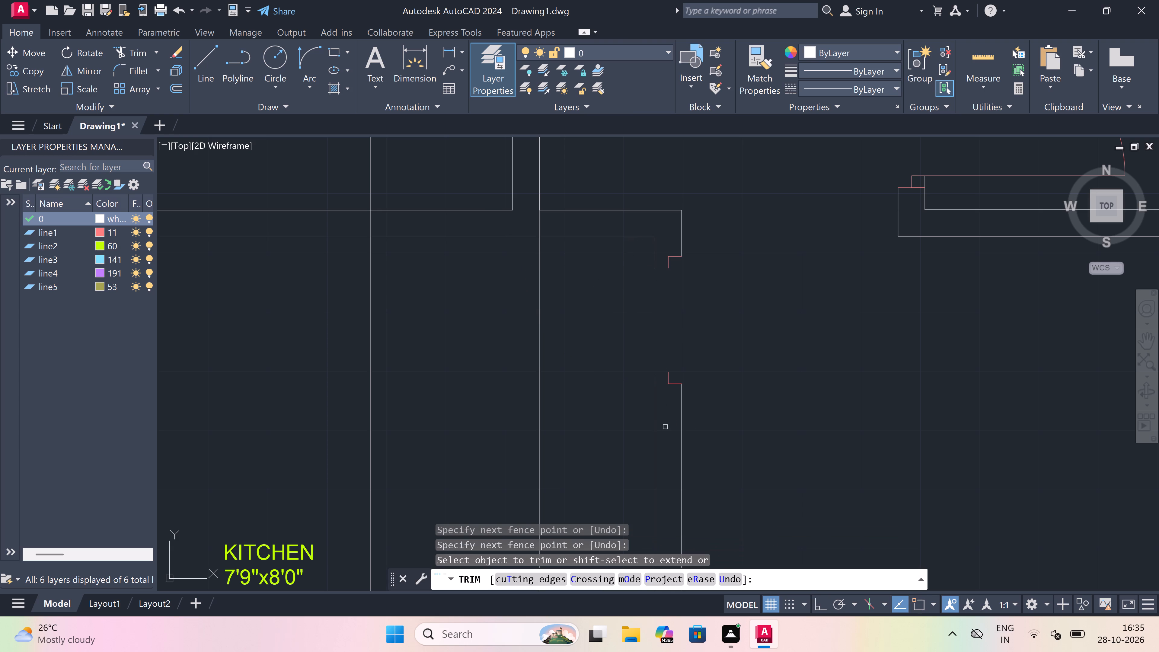
{"action": "left_click_drag", "start_coordinate": [672, 391], "coordinate": [672, 378]}
{"action": "left_click", "coordinate": [672, 352]}
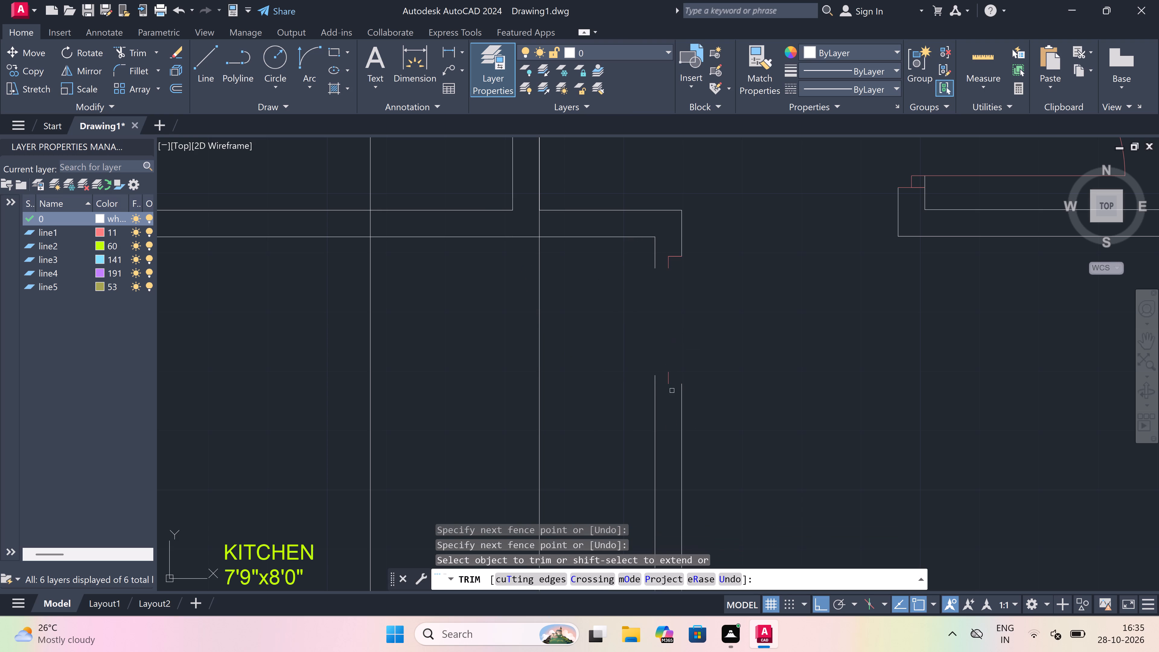
{"action": "left_click_drag", "start_coordinate": [672, 386], "coordinate": [670, 381]}
{"action": "left_click", "coordinate": [665, 365]}
{"action": "scroll", "coordinate": [669, 257], "scroll_direction": "up", "scroll_amount": 3}
{"action": "left_click", "coordinate": [689, 244]}
{"action": "left_click", "coordinate": [645, 322]}
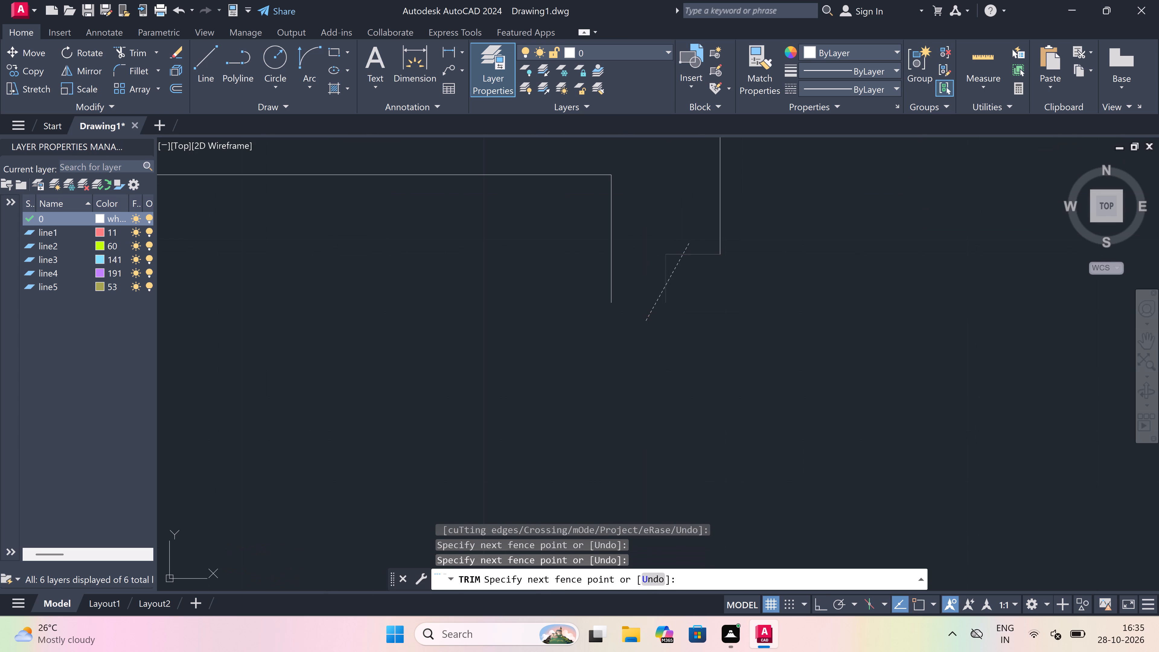
{"action": "key", "text": "Escape"}
Draw a line 4.5" west from the eastern guide line at the kitchen's south wall, continuing north to the toilet's southeast inner corner.
{"action": "scroll", "coordinate": [456, 266], "scroll_direction": "down", "scroll_amount": 4}
{"action": "scroll", "coordinate": [499, 276], "scroll_direction": "down", "scroll_amount": 4}
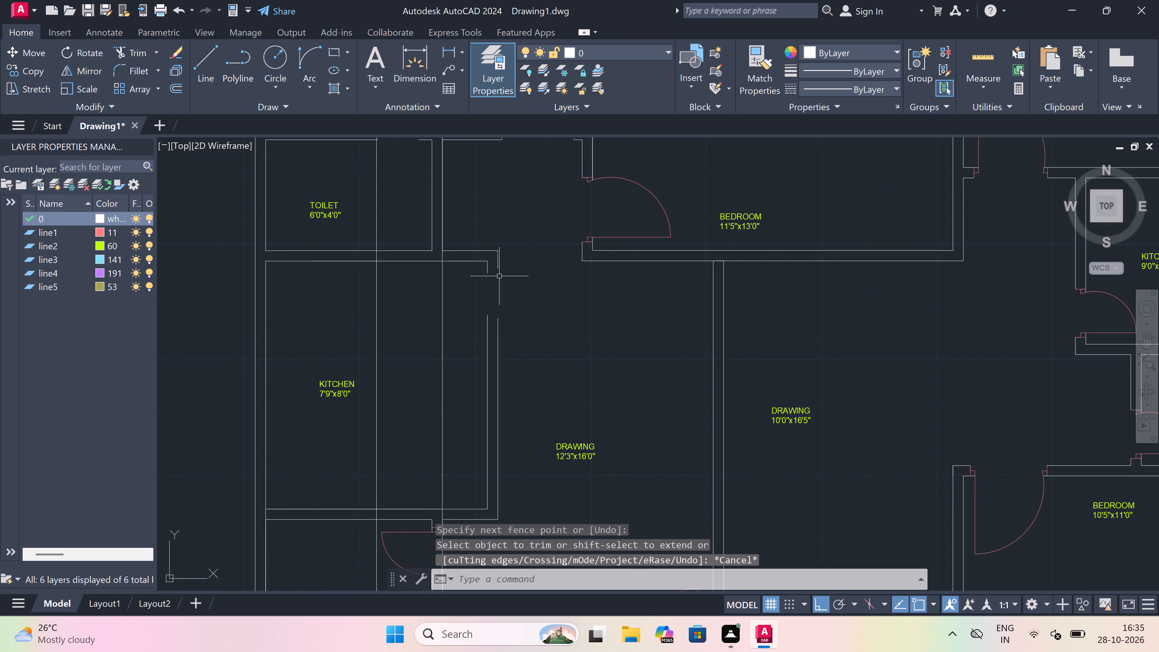
{"action": "scroll", "coordinate": [499, 276], "scroll_direction": "down", "scroll_amount": 2}
{"action": "scroll", "coordinate": [499, 291], "scroll_direction": "up", "scroll_amount": 2}
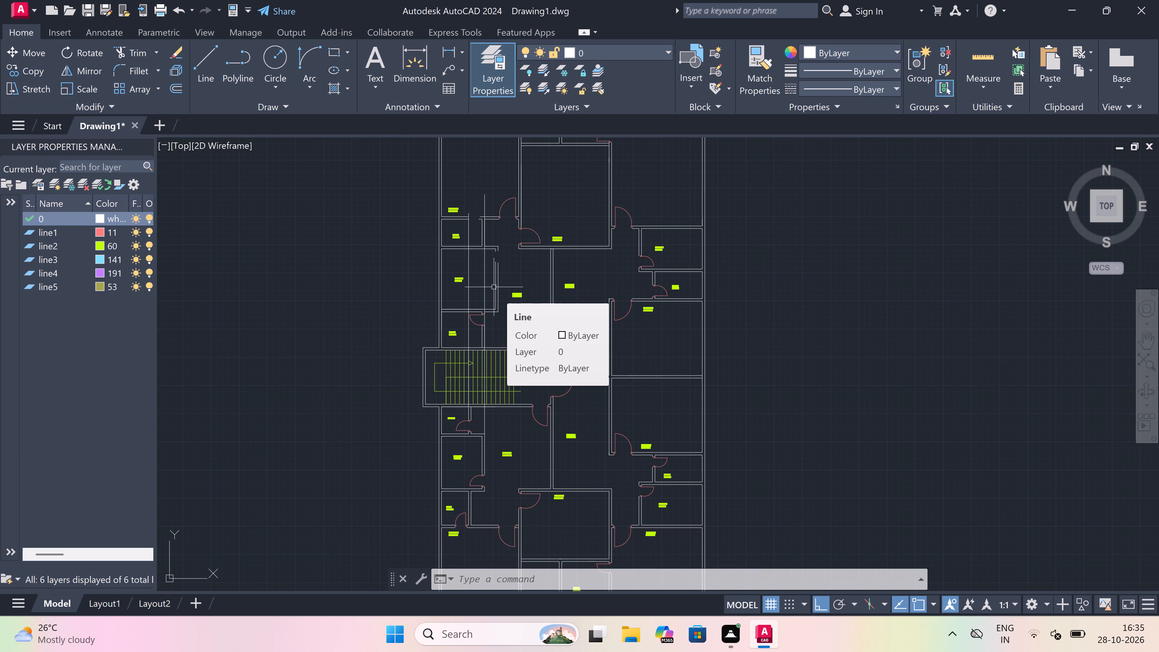
{"action": "type", "text": "l"}
{"action": "key", "text": "space"}
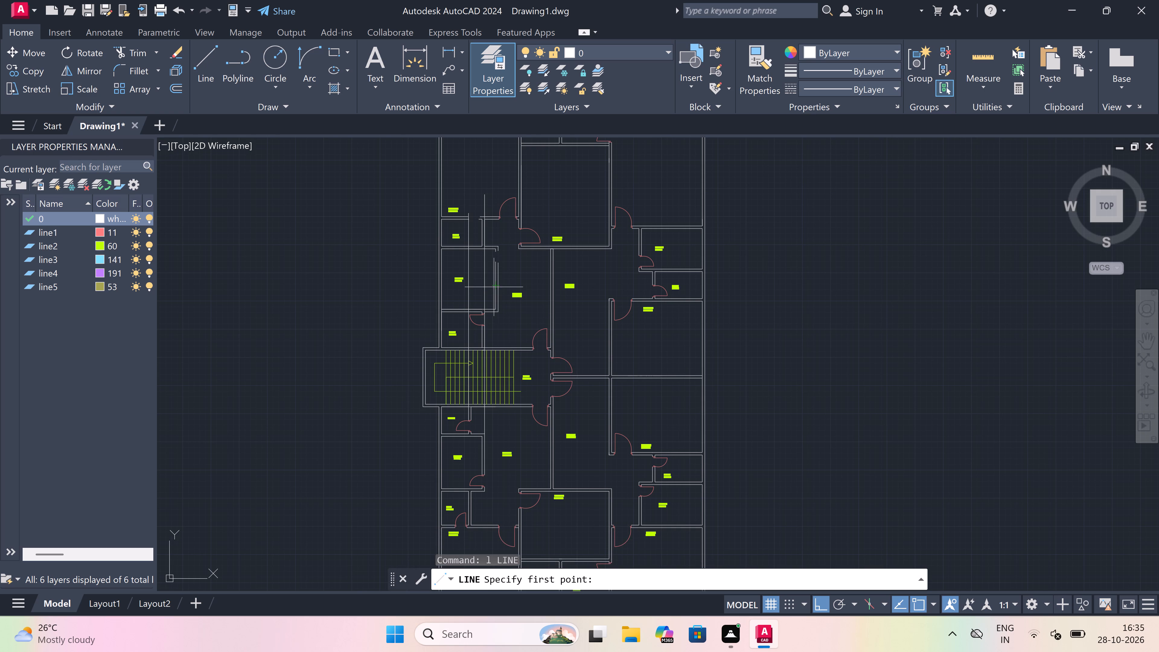
{"action": "scroll", "coordinate": [478, 303], "scroll_direction": "up", "scroll_amount": 3}
{"action": "scroll", "coordinate": [498, 321], "scroll_direction": "up", "scroll_amount": 2}
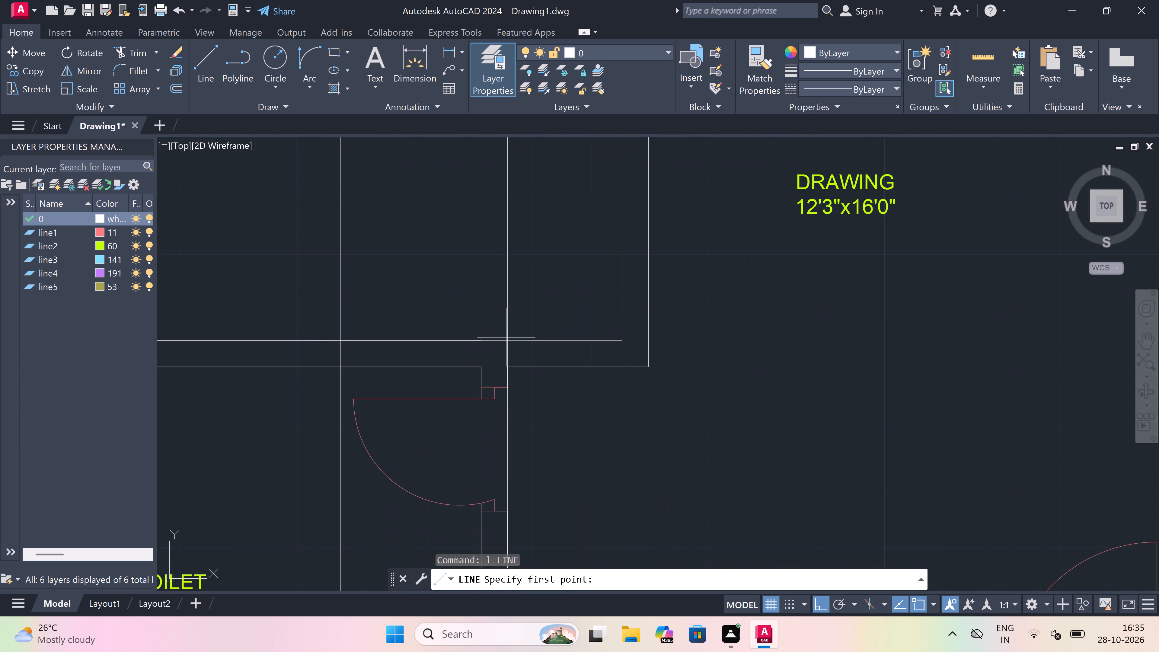
{"action": "left_click", "coordinate": [509, 342]}
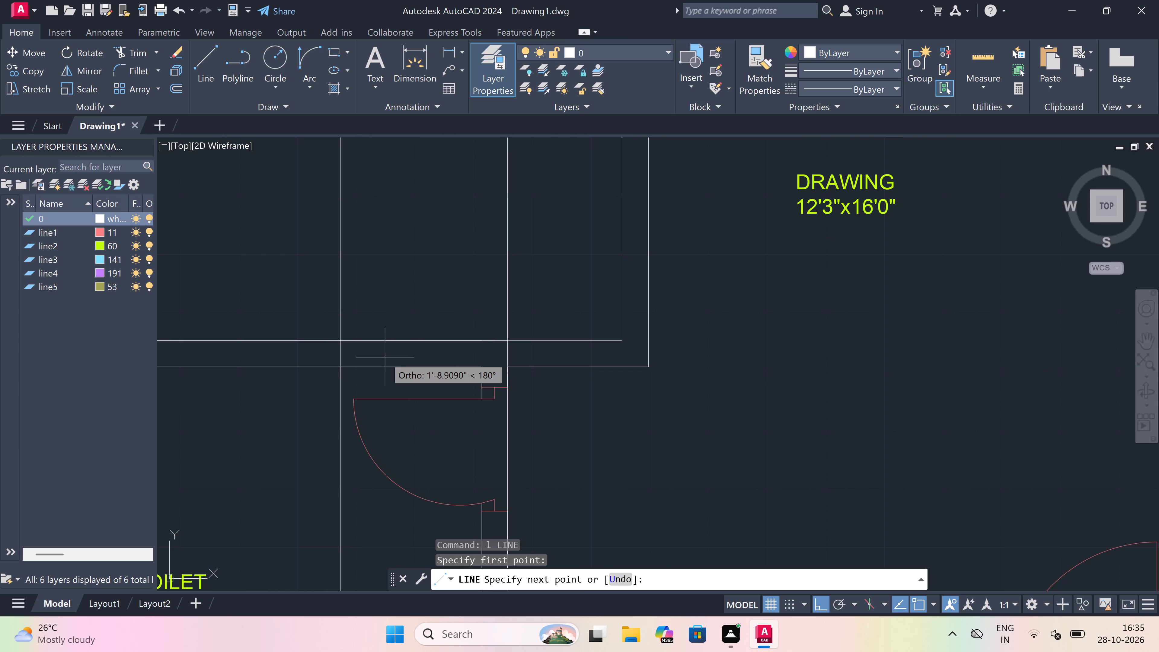
{"action": "type", "text": "4.5\""}
{"action": "key", "text": "space"}
{"action": "scroll", "coordinate": [385, 356], "scroll_direction": "up", "scroll_amount": 1}
{"action": "scroll", "coordinate": [385, 356], "scroll_direction": "down", "scroll_amount": 4}
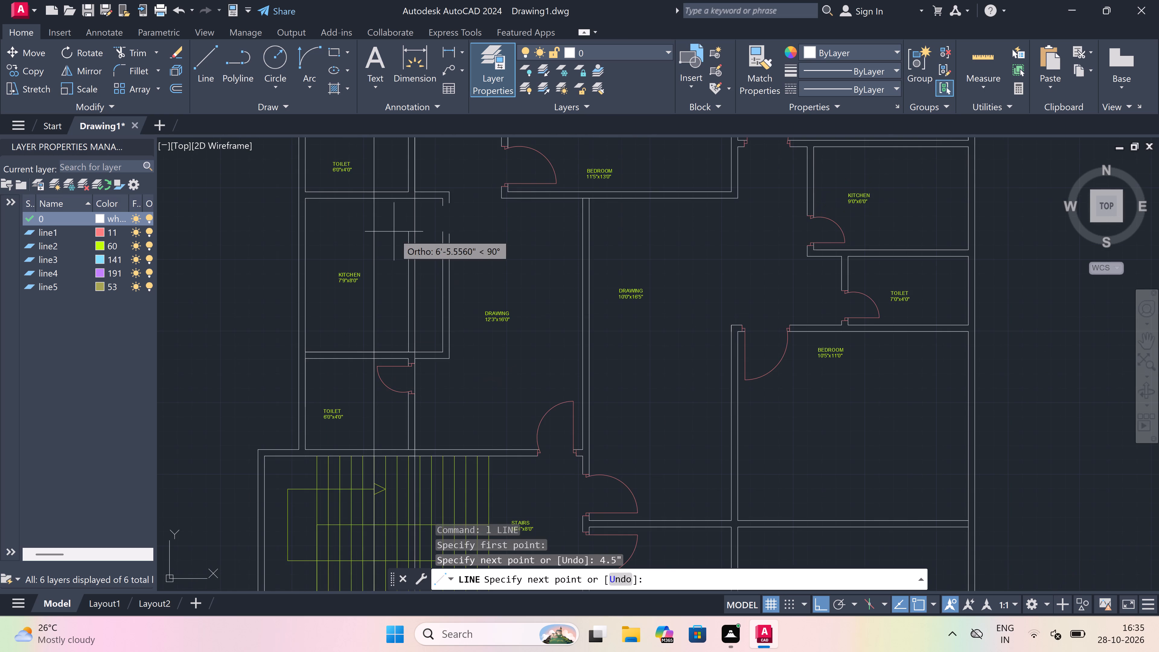
{"action": "scroll", "coordinate": [404, 173], "scroll_direction": "up", "scroll_amount": 3}
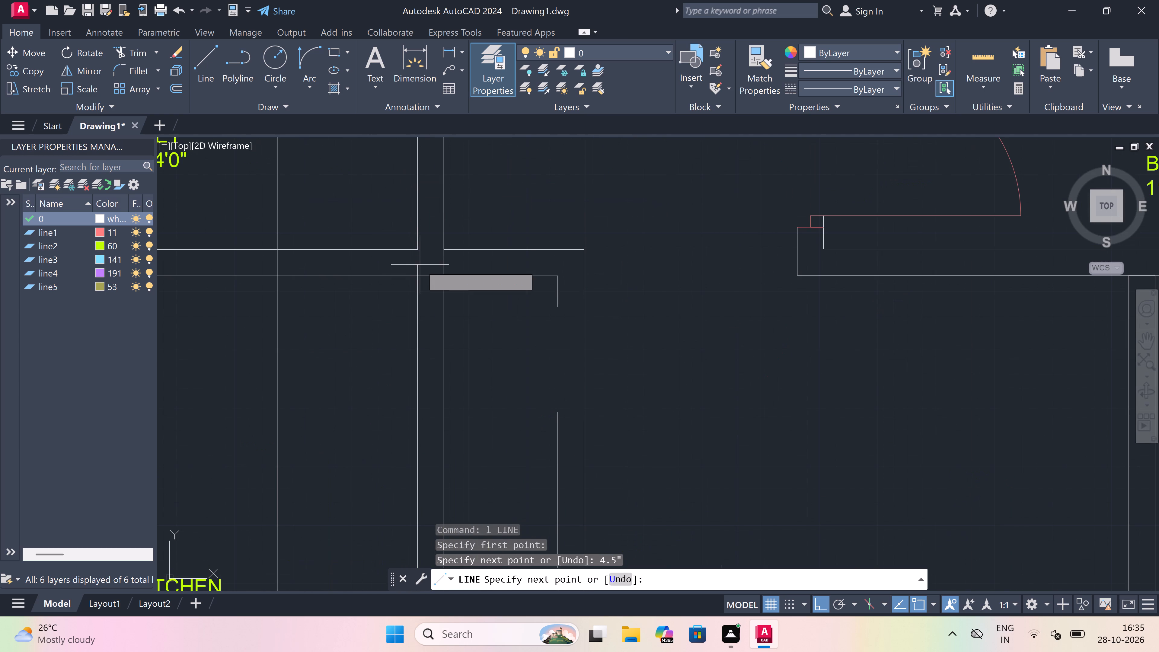
{"action": "left_click", "coordinate": [416, 252]}
{"action": "key", "text": "Escape"}
Trim the eastern guide line where it crosses the toilet's north wall and extends into the northwest bedroom.
{"action": "scroll", "coordinate": [459, 278], "scroll_direction": "down", "scroll_amount": 3}
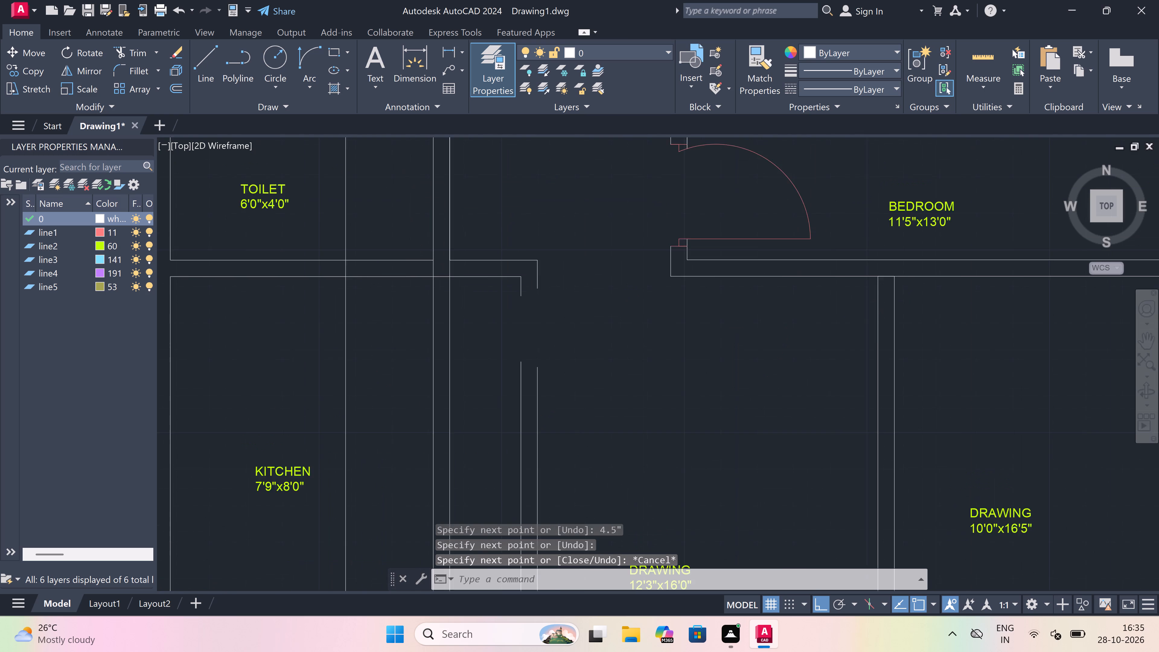
{"action": "scroll", "coordinate": [459, 278], "scroll_direction": "down", "scroll_amount": 1}
{"action": "scroll", "coordinate": [441, 230], "scroll_direction": "up", "scroll_amount": 2}
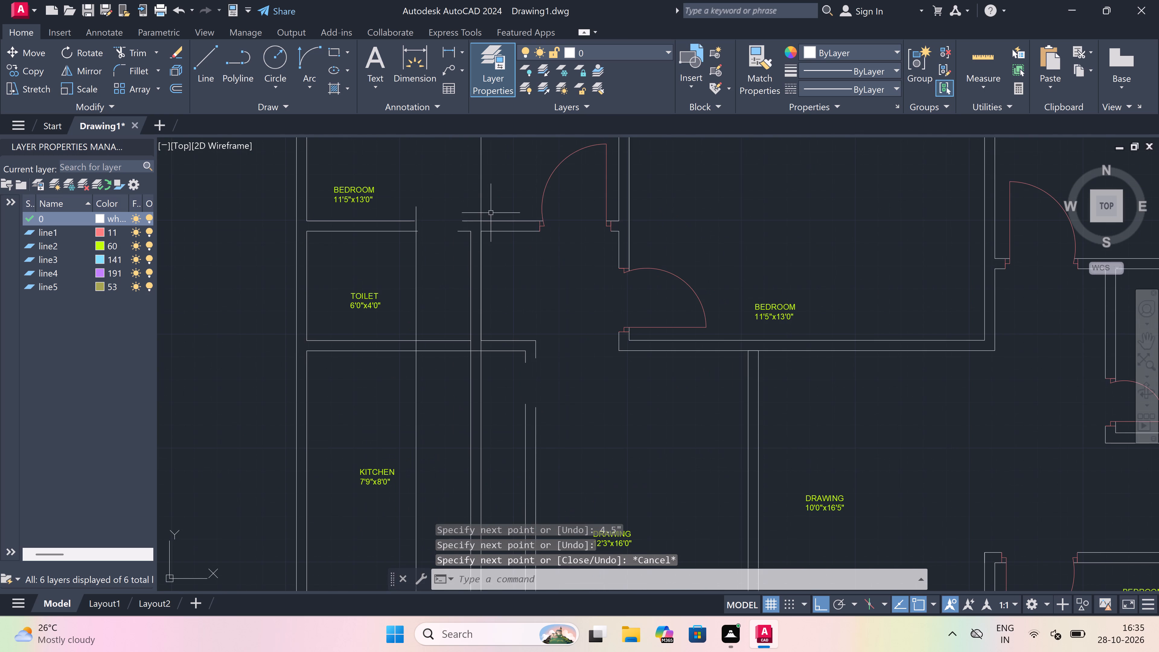
{"action": "type", "text": "tr"}
{"action": "key", "text": "space"}
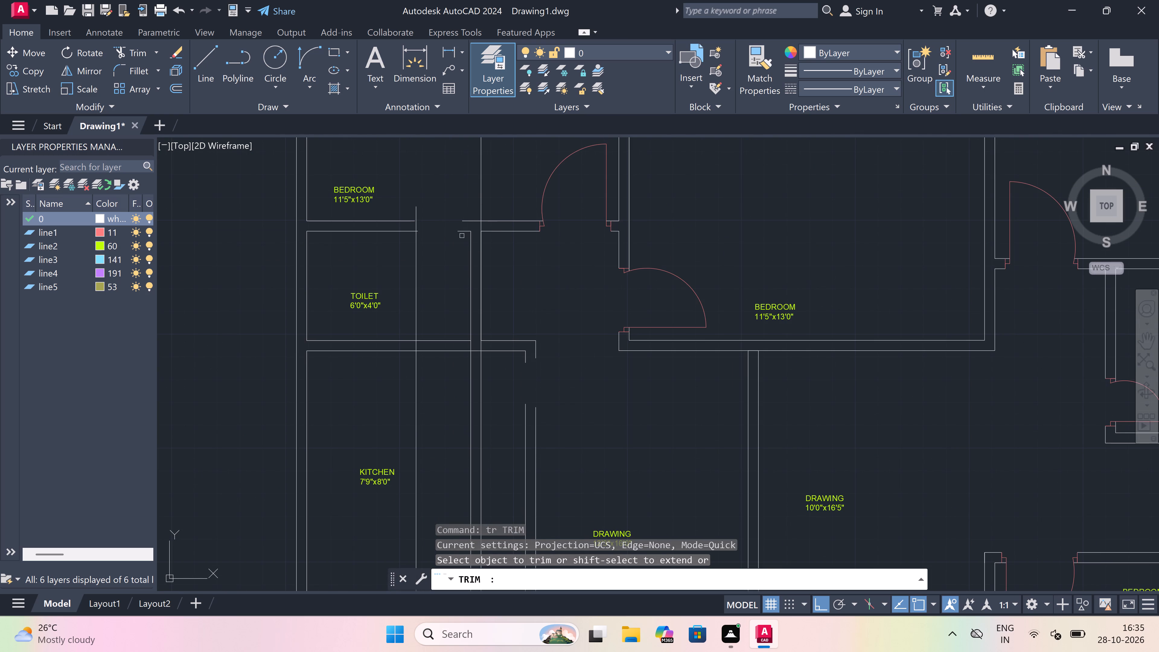
{"action": "scroll", "coordinate": [471, 229], "scroll_direction": "up", "scroll_amount": 2}
{"action": "left_click", "coordinate": [471, 229]}
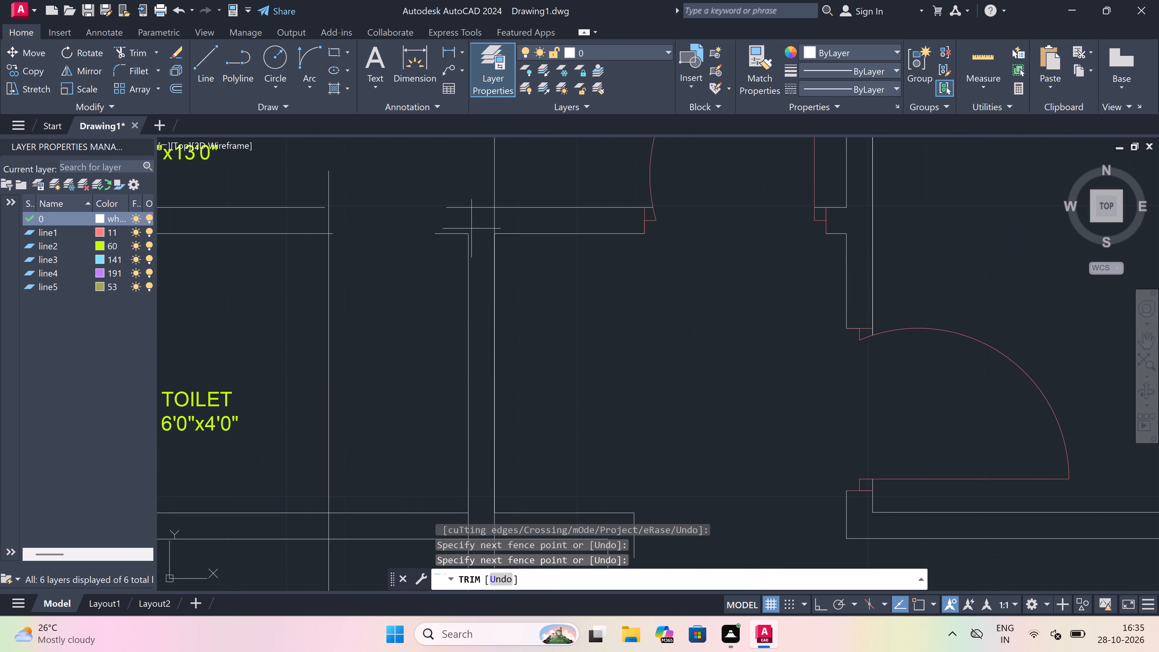
{"action": "left_click", "coordinate": [506, 225]}
{"action": "scroll", "coordinate": [506, 225], "scroll_direction": "down", "scroll_amount": 4}
{"action": "scroll", "coordinate": [501, 211], "scroll_direction": "up", "scroll_amount": 2}
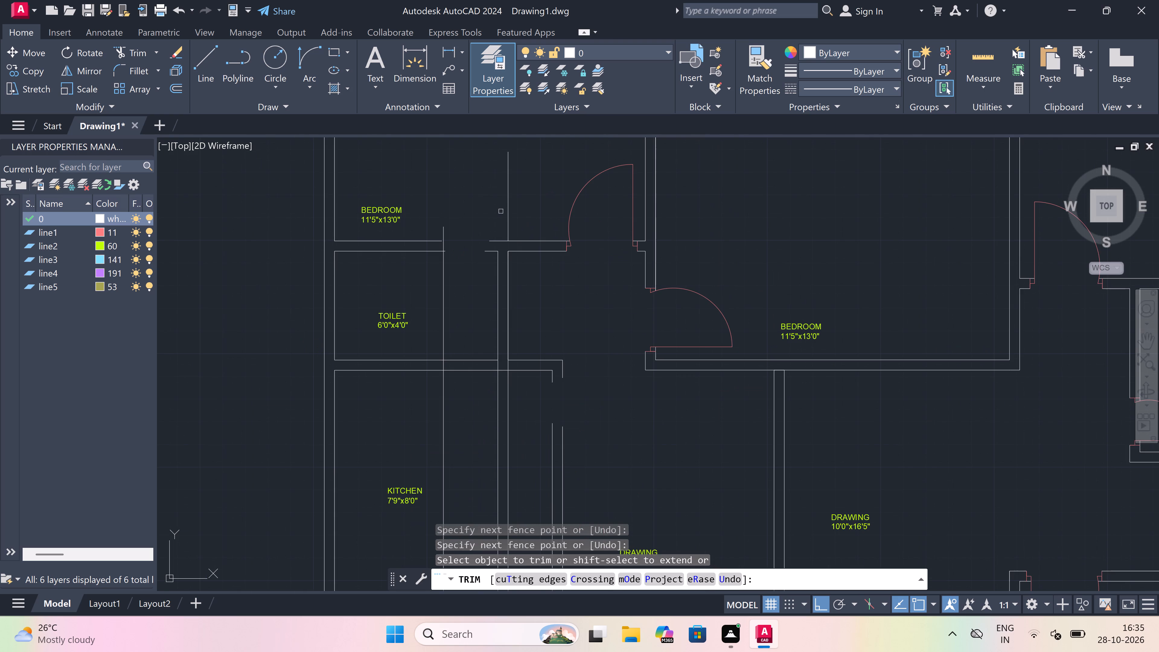
{"action": "left_click_drag", "start_coordinate": [501, 211], "coordinate": [504, 210]}
{"action": "left_click", "coordinate": [520, 202]}
{"action": "scroll", "coordinate": [520, 202], "scroll_direction": "down", "scroll_amount": 3}
{"action": "scroll", "coordinate": [512, 211], "scroll_direction": "up", "scroll_amount": 3}
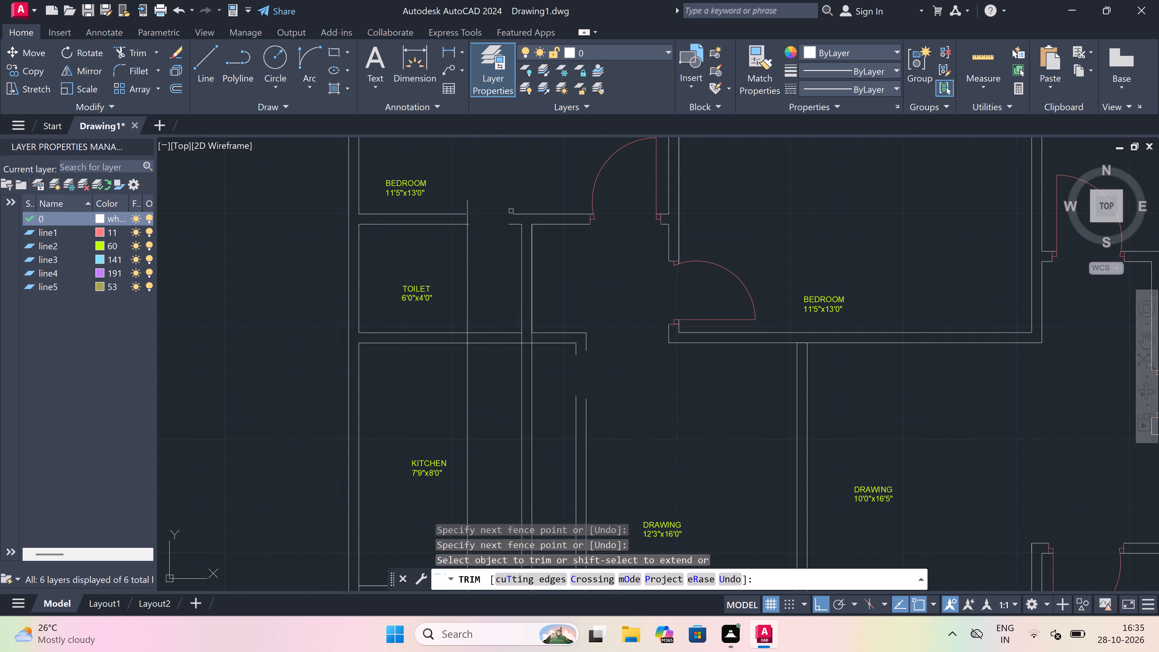
Trim away the leftover wall corner projecting east of the new wall lines at the kitchen's northeast end.
{"action": "scroll", "coordinate": [511, 250], "scroll_direction": "down", "scroll_amount": 3}
{"action": "scroll", "coordinate": [525, 301], "scroll_direction": "up", "scroll_amount": 1}
{"action": "left_click_drag", "start_coordinate": [525, 299], "coordinate": [524, 292]}
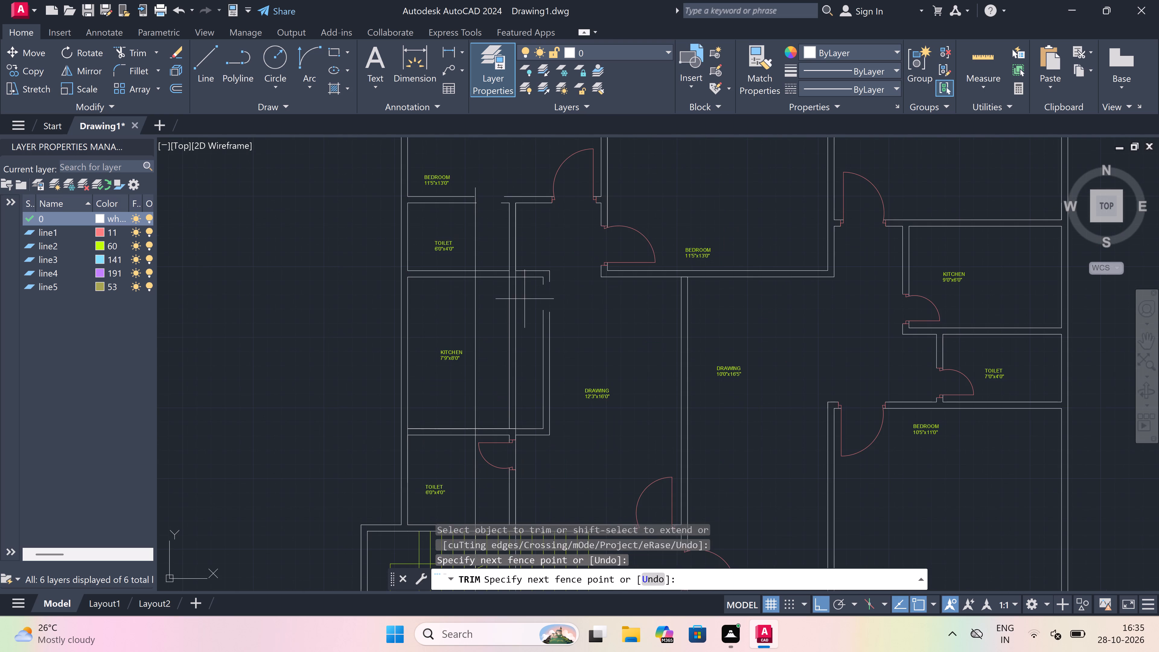
{"action": "left_click", "coordinate": [524, 266]}
{"action": "left_click", "coordinate": [522, 297]}
{"action": "left_click_drag", "start_coordinate": [531, 273], "coordinate": [533, 275]}
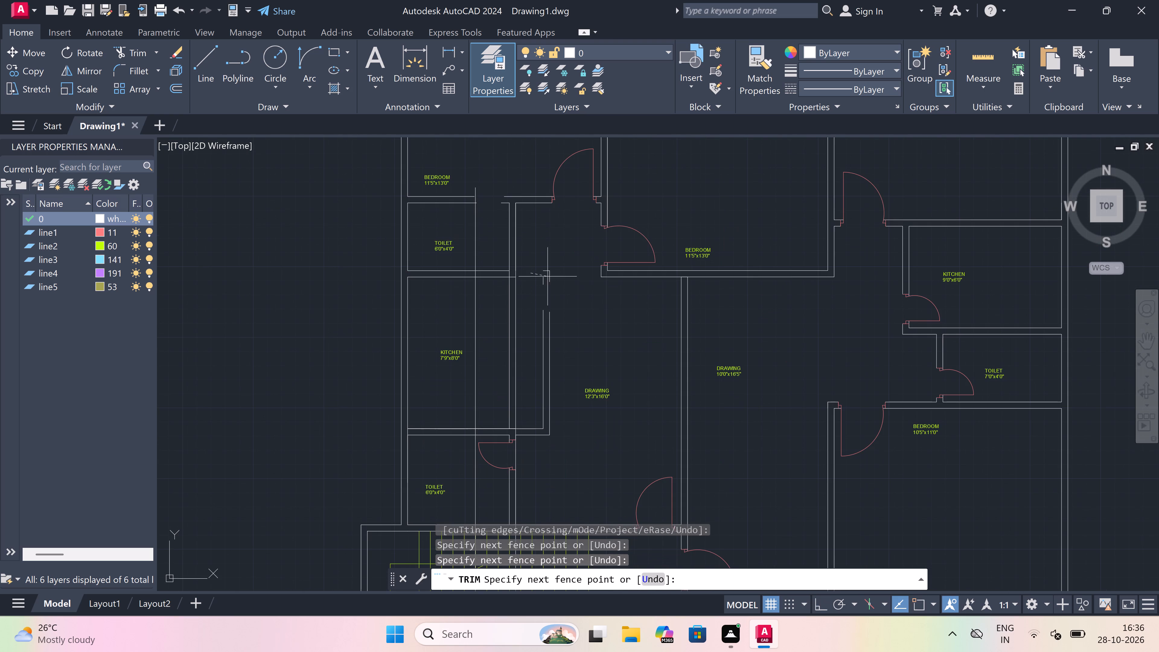
{"action": "left_click", "coordinate": [554, 274]}
{"action": "left_click", "coordinate": [535, 286]}
{"action": "left_click", "coordinate": [546, 259]}
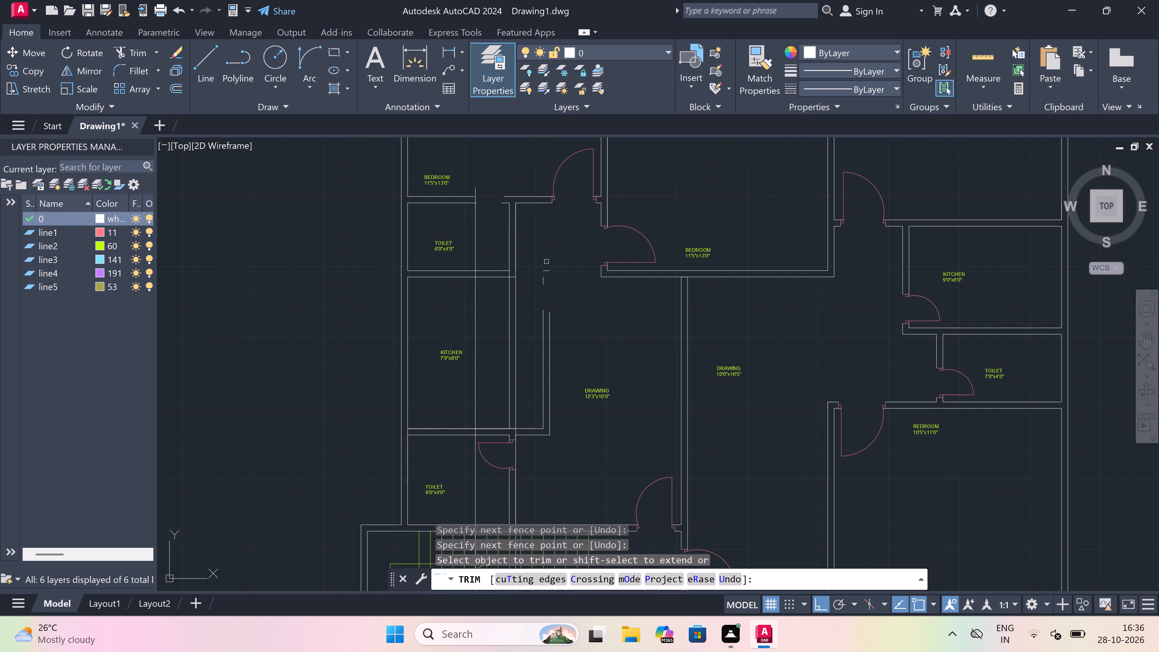
{"action": "scroll", "coordinate": [546, 262], "scroll_direction": "up", "scroll_amount": 2}
{"action": "left_click_drag", "start_coordinate": [547, 264], "coordinate": [547, 267]}
{"action": "left_click", "coordinate": [531, 318]}
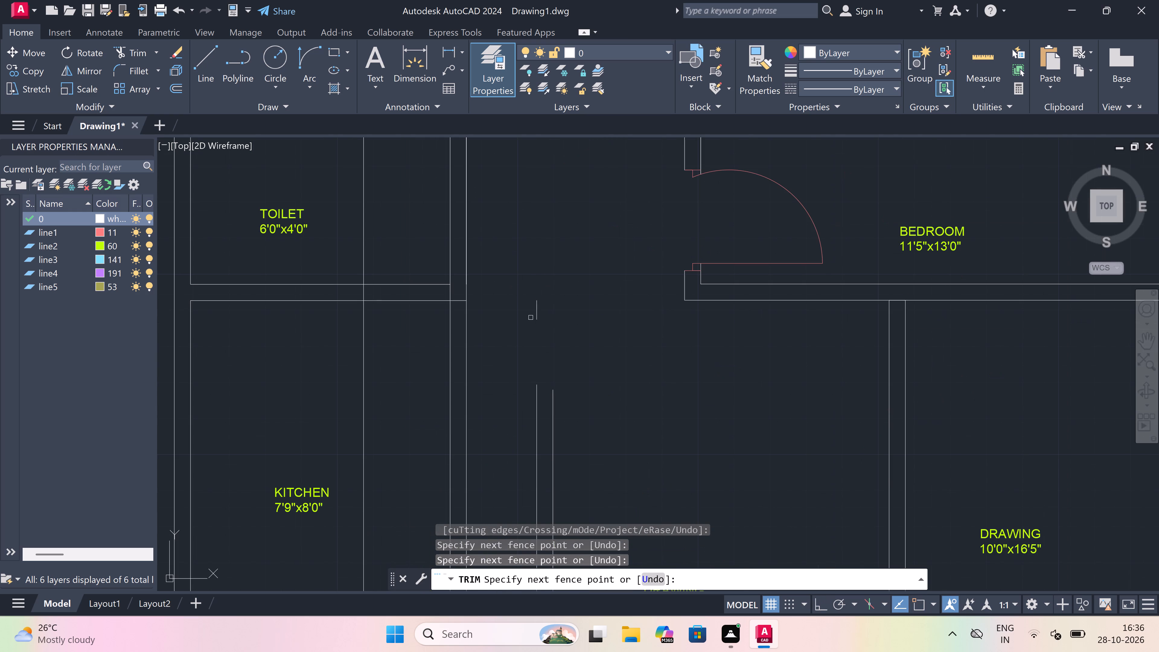
{"action": "left_click", "coordinate": [532, 317]}
{"action": "left_click", "coordinate": [551, 292]}
{"action": "scroll", "coordinate": [551, 291], "scroll_direction": "down", "scroll_amount": 4}
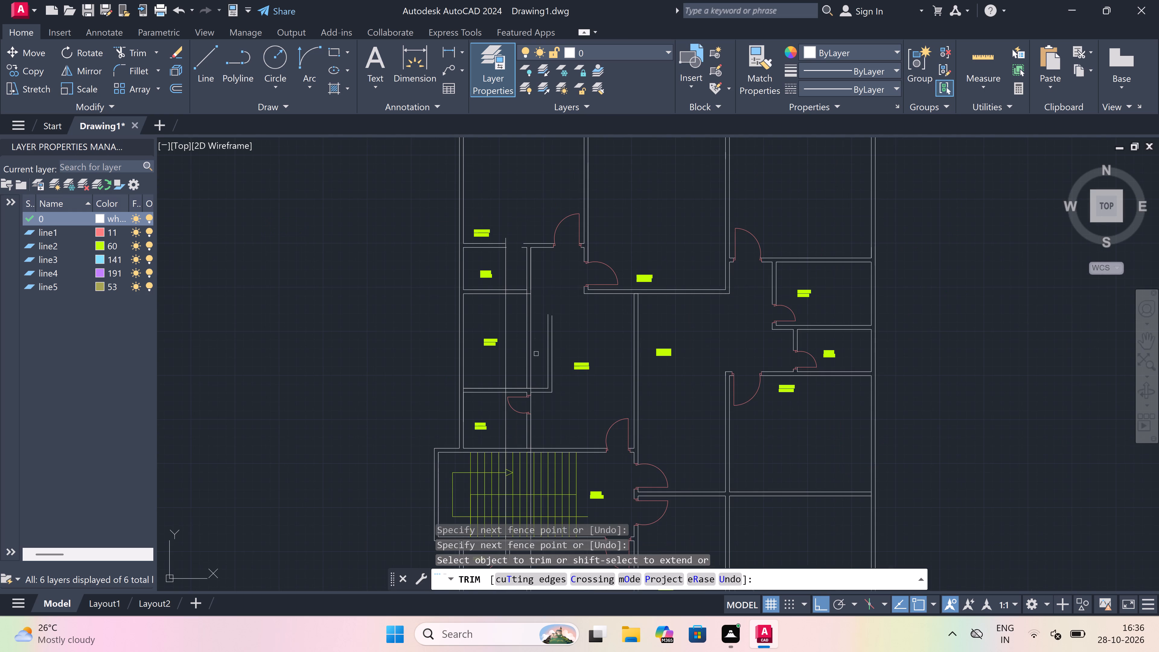
Trim the overlapping lines where the wall between toilet and kitchen meets the kitchen's new east wall.
{"action": "scroll", "coordinate": [532, 268], "scroll_direction": "up", "scroll_amount": 3}
{"action": "scroll", "coordinate": [508, 366], "scroll_direction": "up", "scroll_amount": 2}
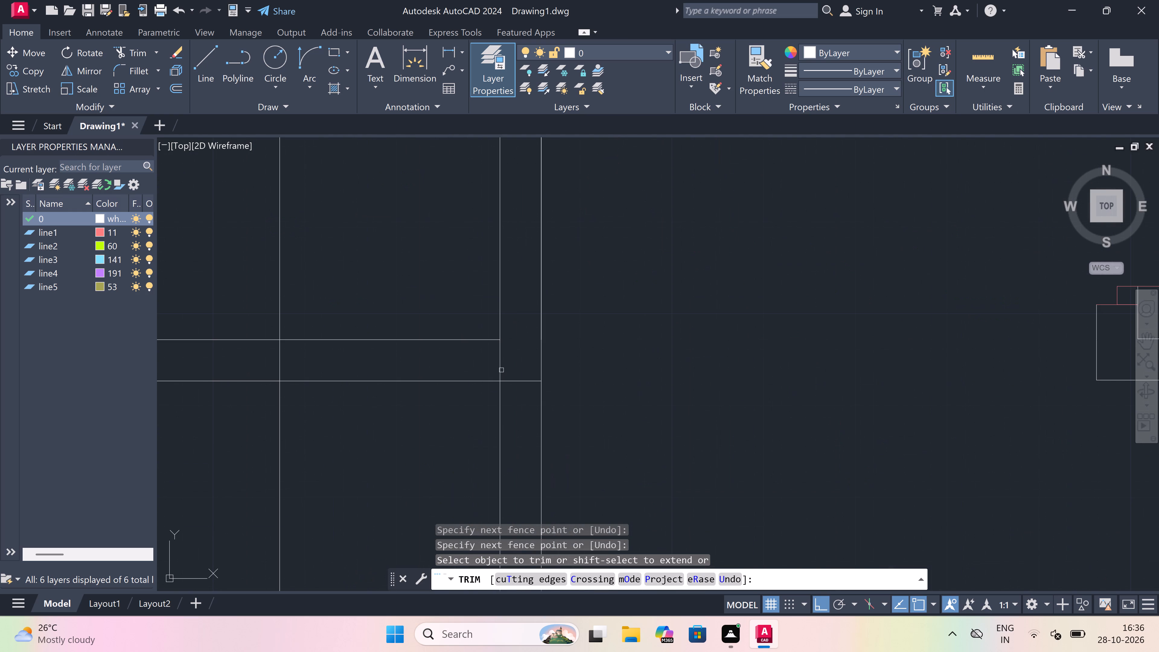
{"action": "left_click", "coordinate": [500, 362]}
{"action": "left_click_drag", "start_coordinate": [511, 384], "coordinate": [511, 375]}
{"action": "left_click", "coordinate": [522, 330]}
Trim the kitchen's south wall lines where they cross between the two lines of its new east wall.
{"action": "scroll", "coordinate": [522, 330], "scroll_direction": "down", "scroll_amount": 5}
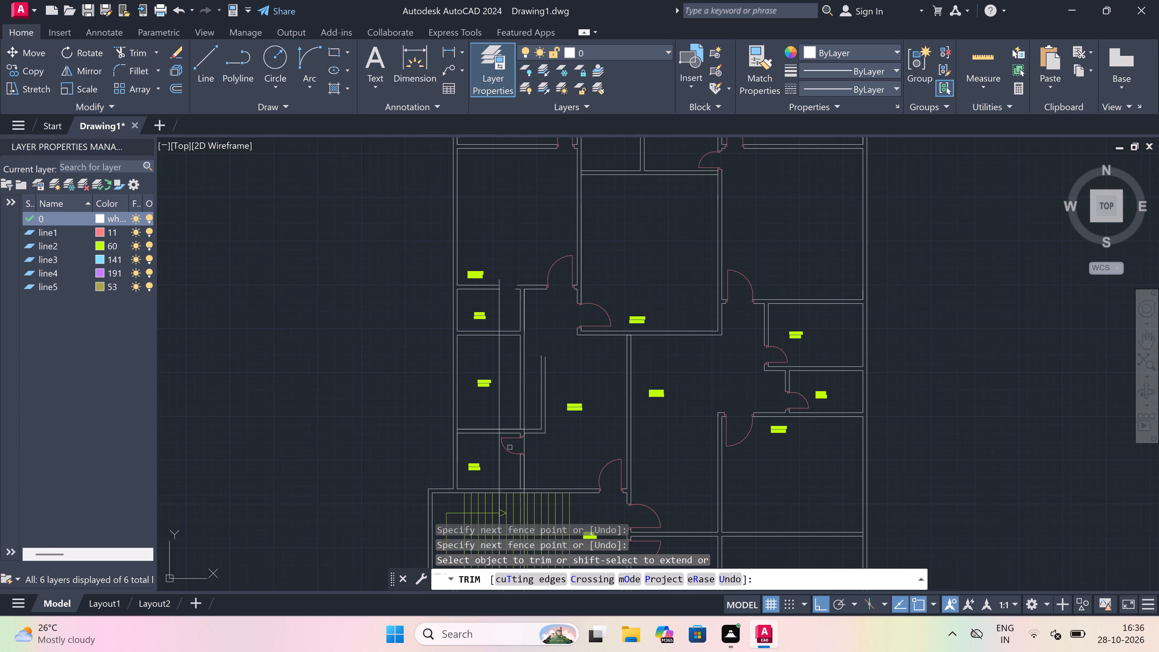
{"action": "scroll", "coordinate": [515, 449], "scroll_direction": "up", "scroll_amount": 1}
{"action": "scroll", "coordinate": [516, 423], "scroll_direction": "up", "scroll_amount": 3}
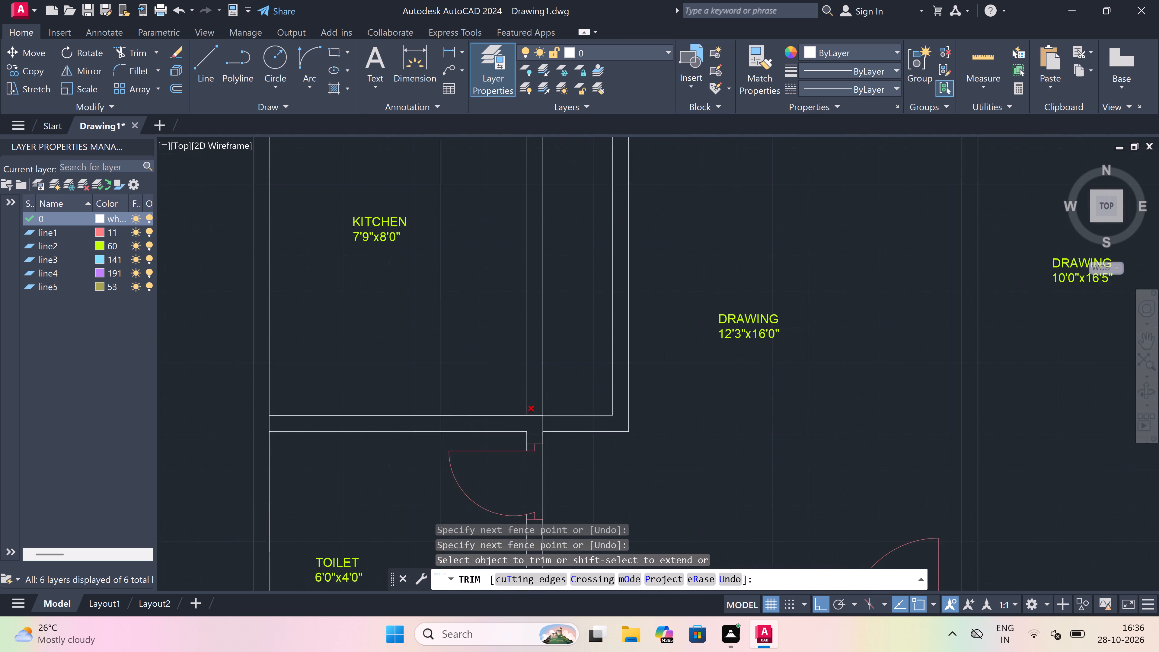
{"action": "left_click", "coordinate": [532, 416]}
{"action": "left_click", "coordinate": [539, 425]}
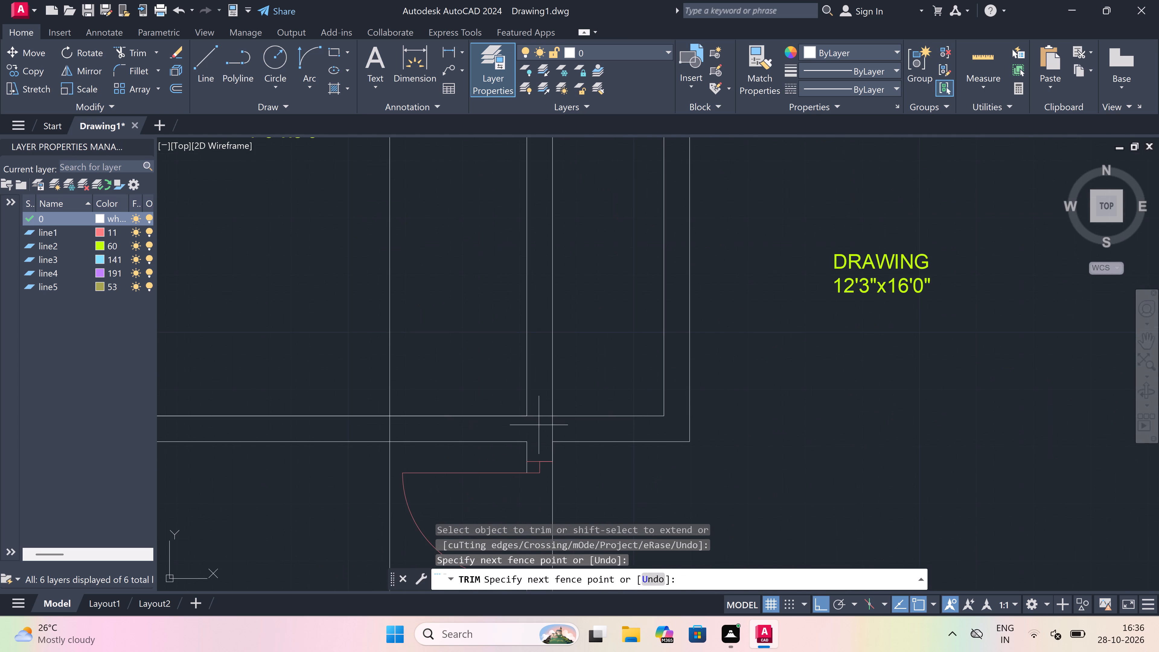
{"action": "left_click", "coordinate": [539, 406]}
{"action": "left_click", "coordinate": [541, 434]}
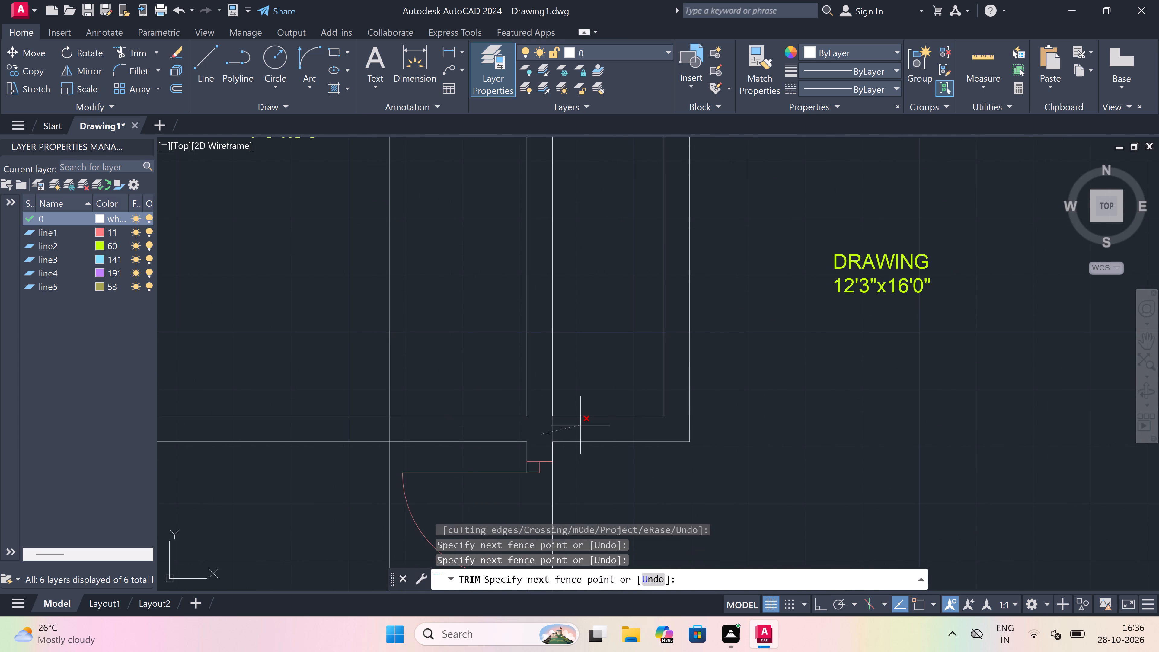
{"action": "left_click", "coordinate": [530, 358]}
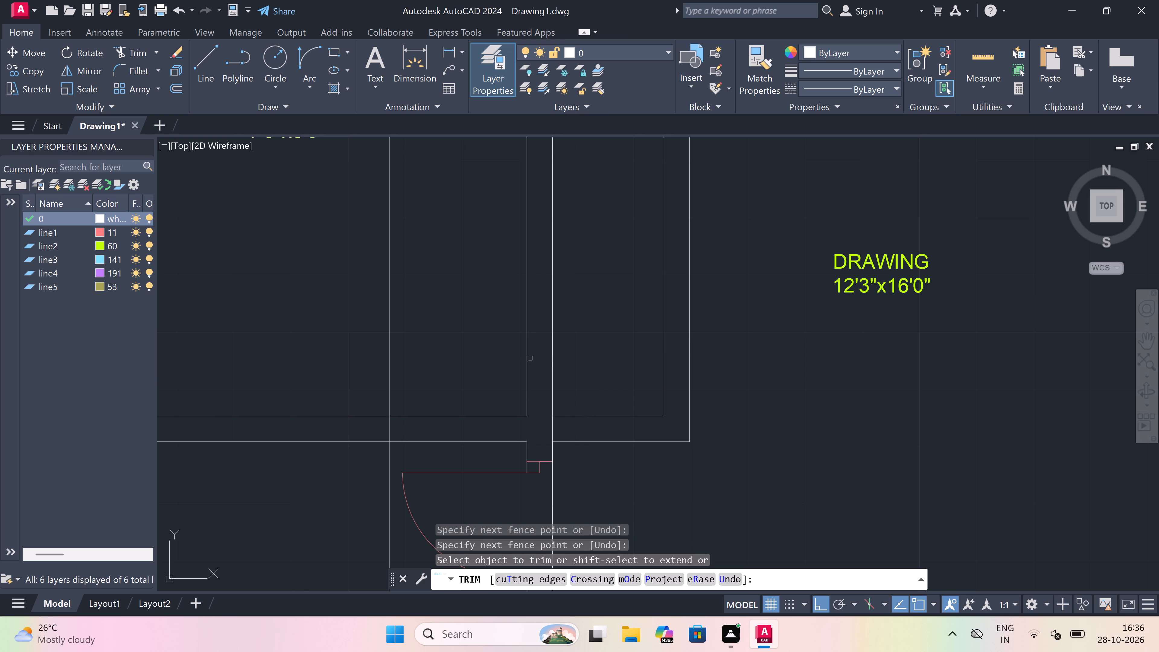
Trim the short wall stub between the kitchen's south wall and the north jamb of the toilet doorway below.
{"action": "scroll", "coordinate": [529, 358], "scroll_direction": "down", "scroll_amount": 4}
{"action": "scroll", "coordinate": [548, 382], "scroll_direction": "up", "scroll_amount": 2}
{"action": "scroll", "coordinate": [519, 368], "scroll_direction": "up", "scroll_amount": 1}
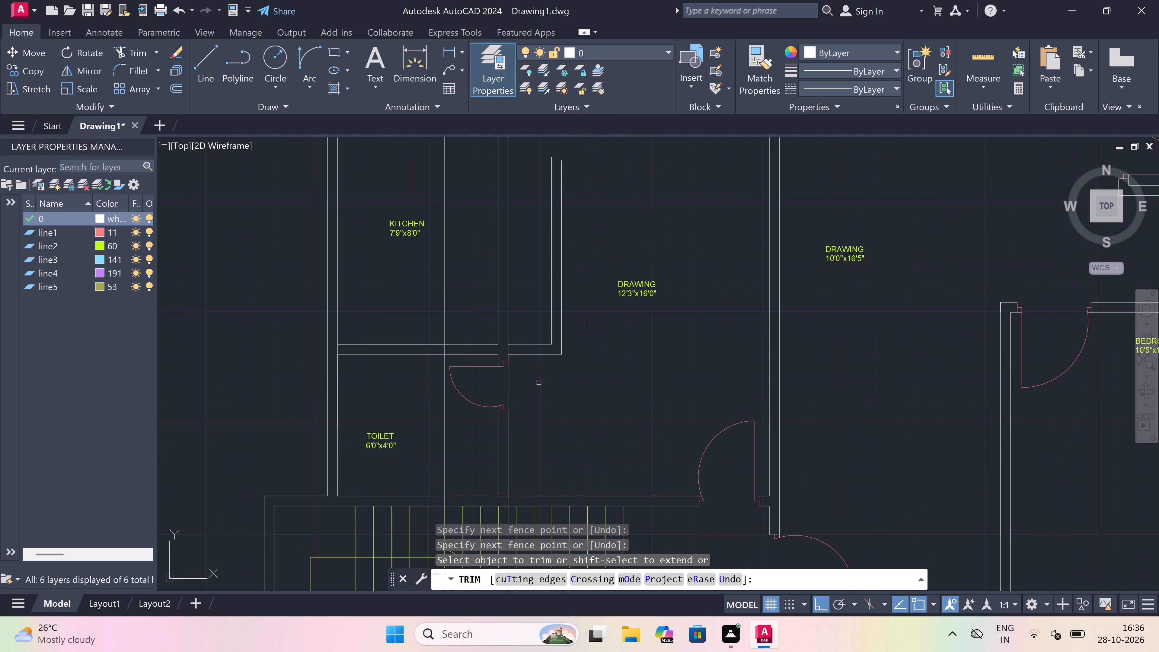
{"action": "scroll", "coordinate": [519, 368], "scroll_direction": "up", "scroll_amount": 1}
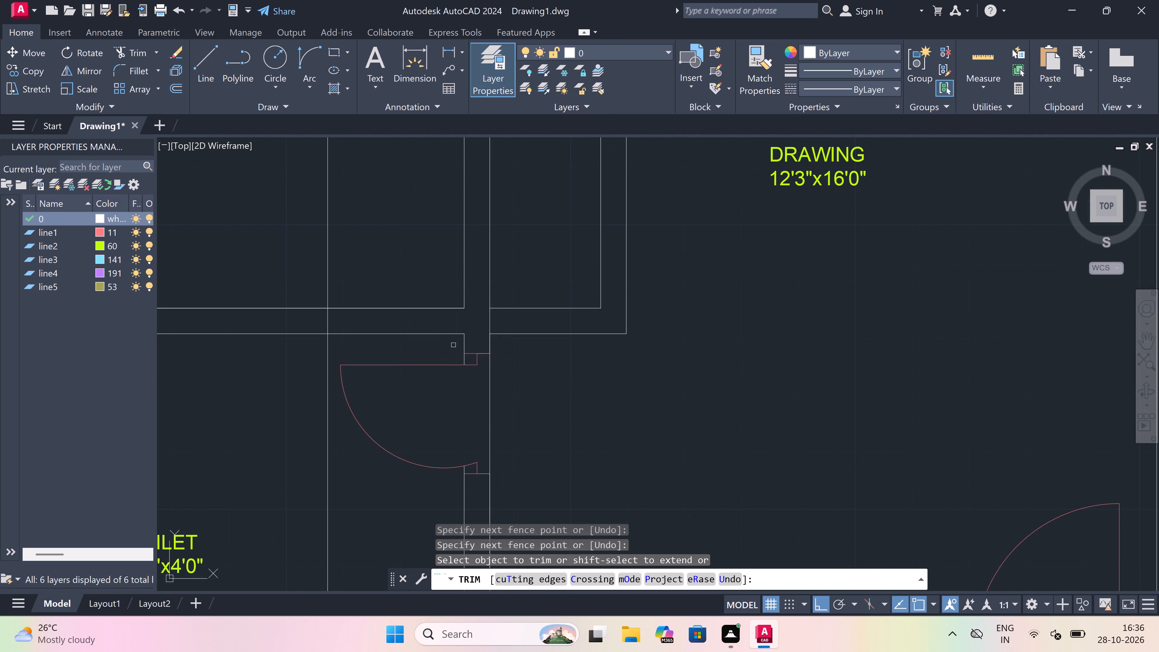
{"action": "left_click", "coordinate": [453, 345]}
{"action": "left_click", "coordinate": [517, 355]}
{"action": "left_click", "coordinate": [495, 348]}
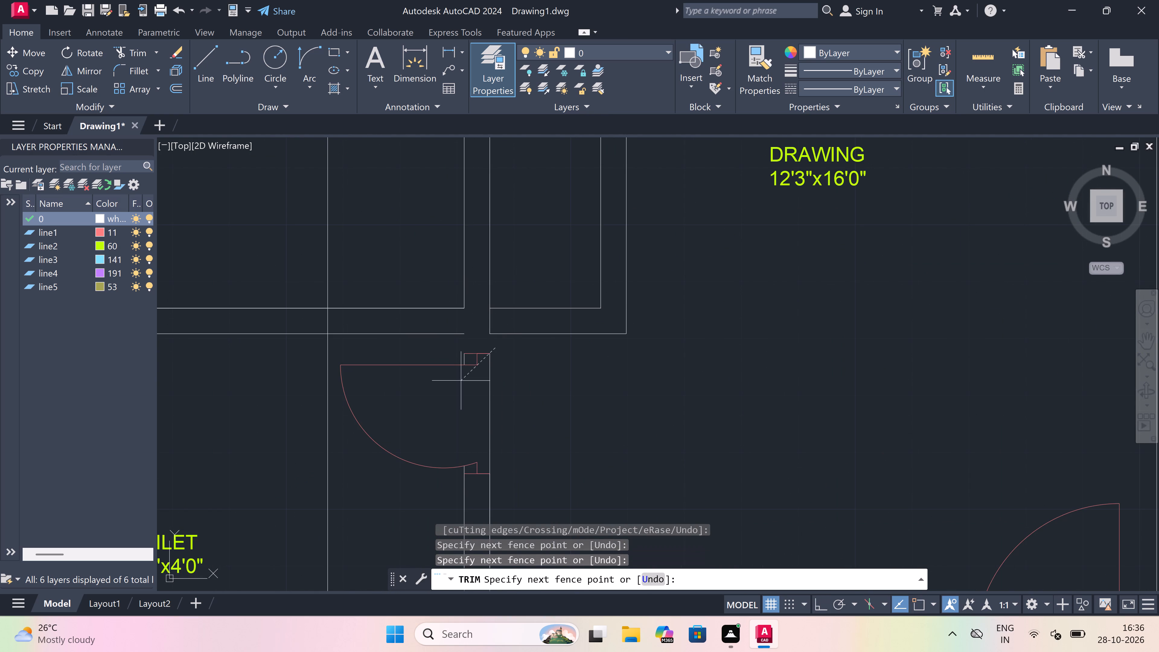
{"action": "key", "text": "Escape"}
Erase the door leaf, swing arc and adjoining inner wall line at the toilet south of the kitchen.
{"action": "scroll", "coordinate": [496, 376], "scroll_direction": "down", "scroll_amount": 3}
{"action": "scroll", "coordinate": [495, 376], "scroll_direction": "up", "scroll_amount": 2}
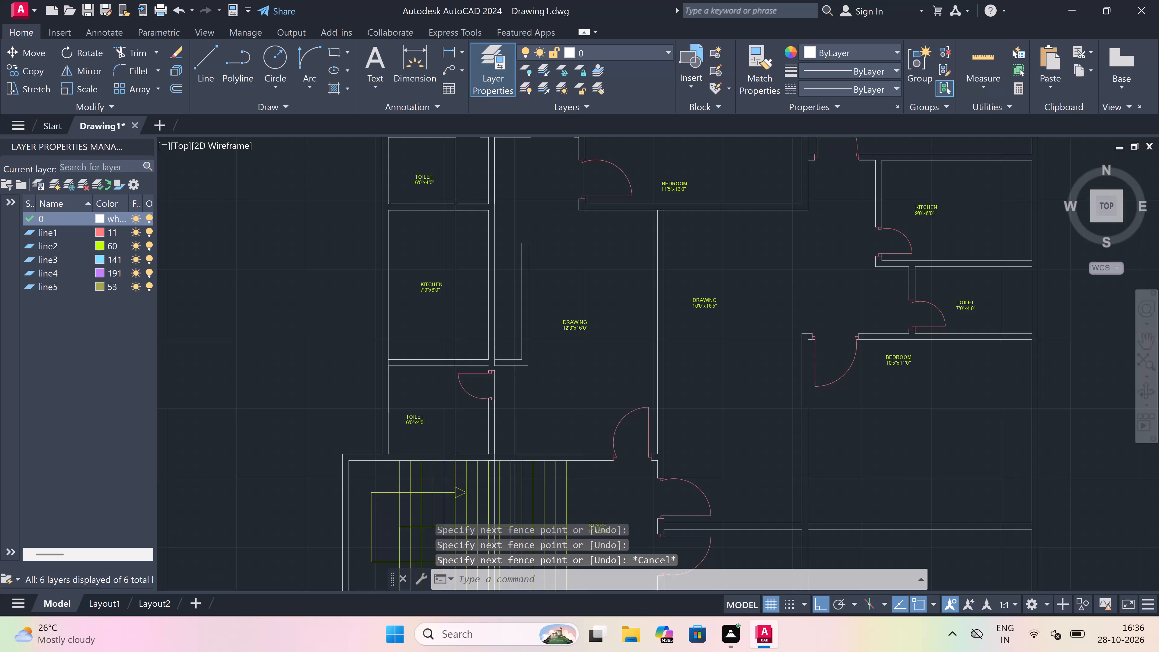
{"action": "scroll", "coordinate": [500, 355], "scroll_direction": "up", "scroll_amount": 1}
{"action": "left_click", "coordinate": [502, 357]}
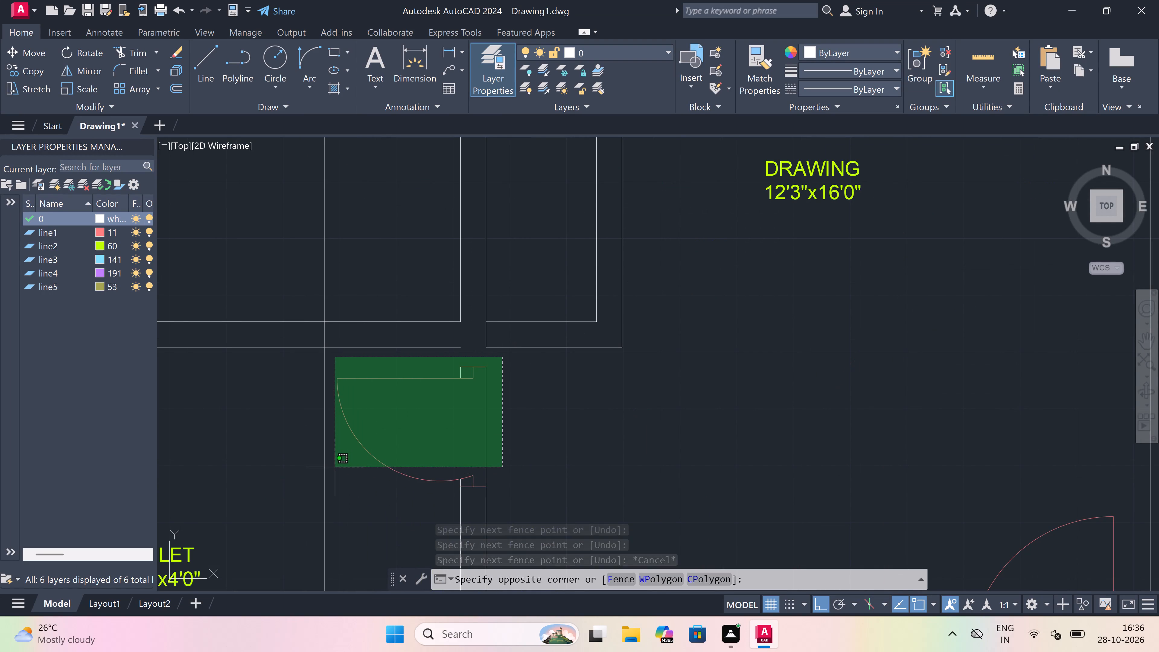
{"action": "left_click", "coordinate": [346, 478]}
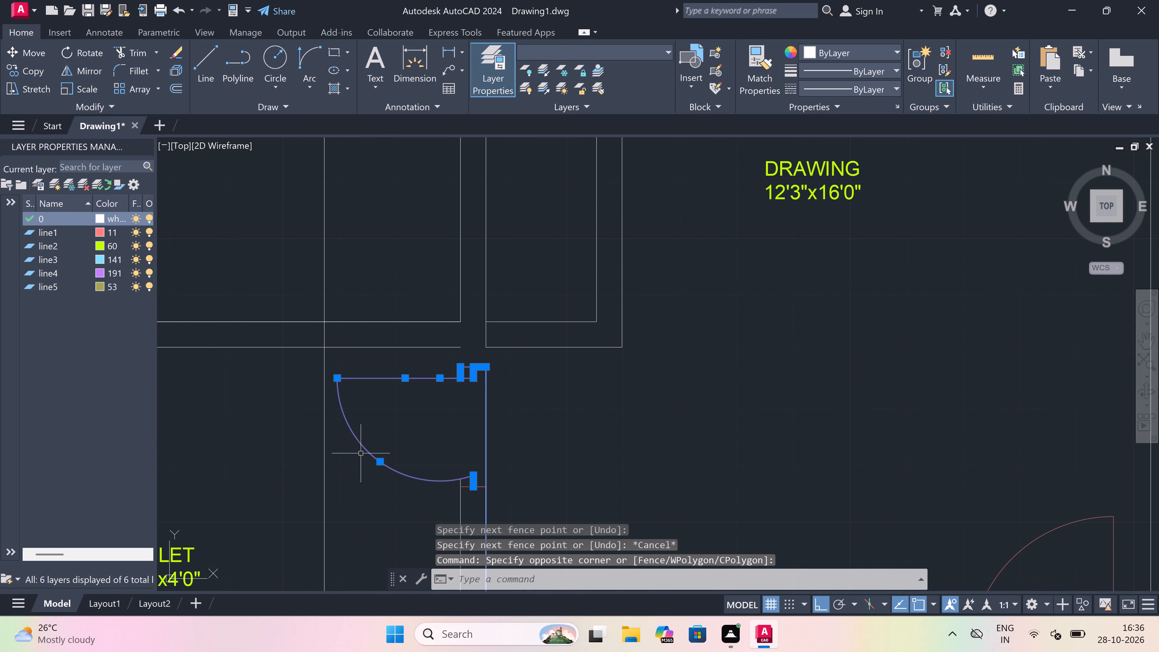
{"action": "key", "text": "Escape"}
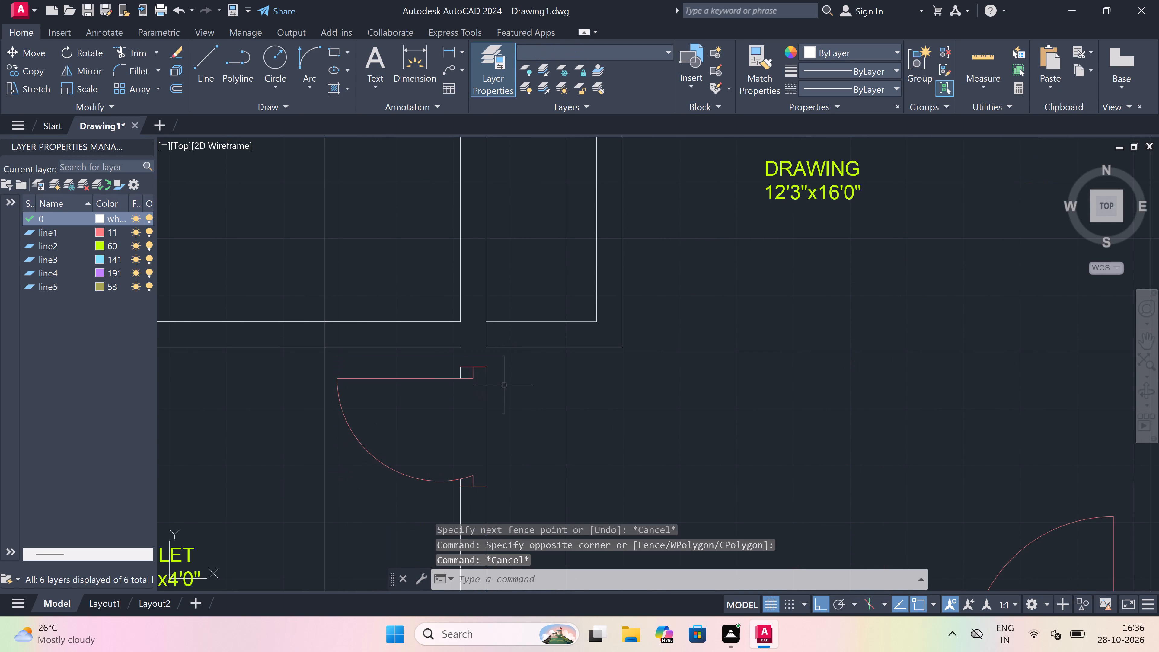
{"action": "left_click_drag", "start_coordinate": [471, 361], "coordinate": [466, 374]}
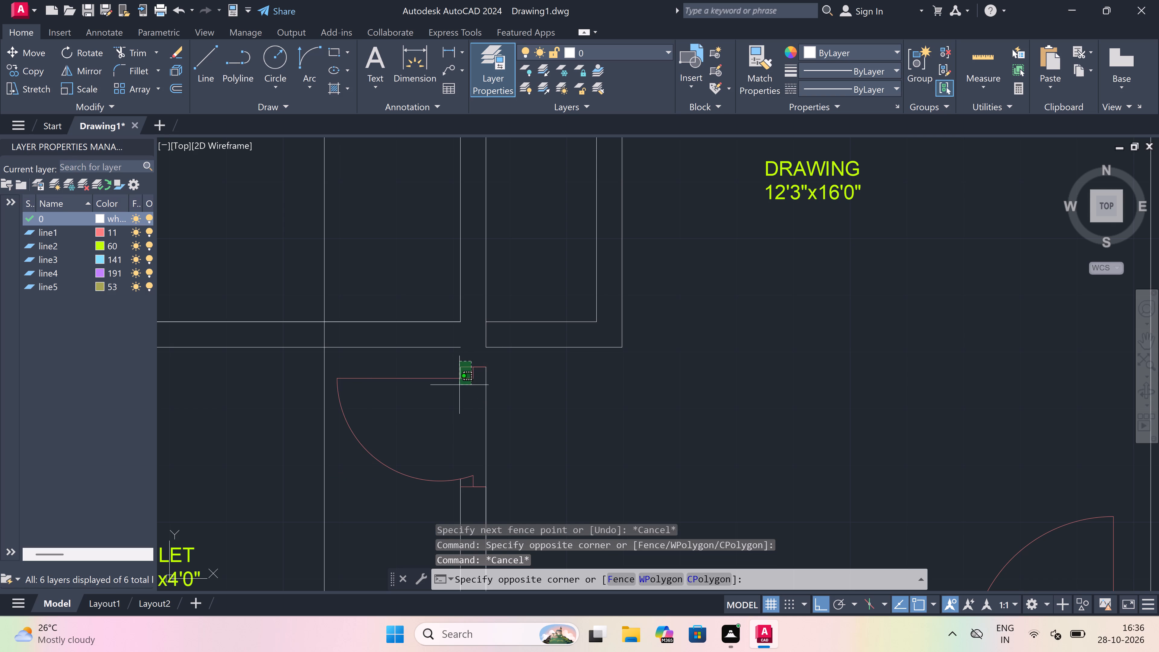
{"action": "left_click", "coordinate": [369, 480]}
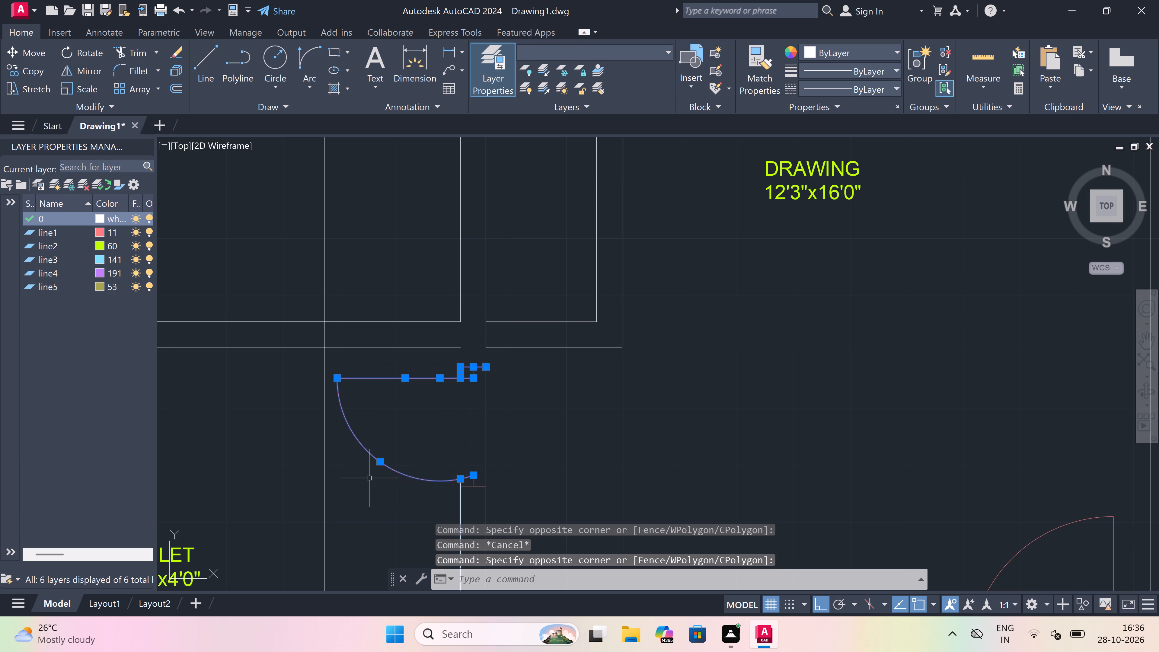
{"action": "key", "text": "Delete"}
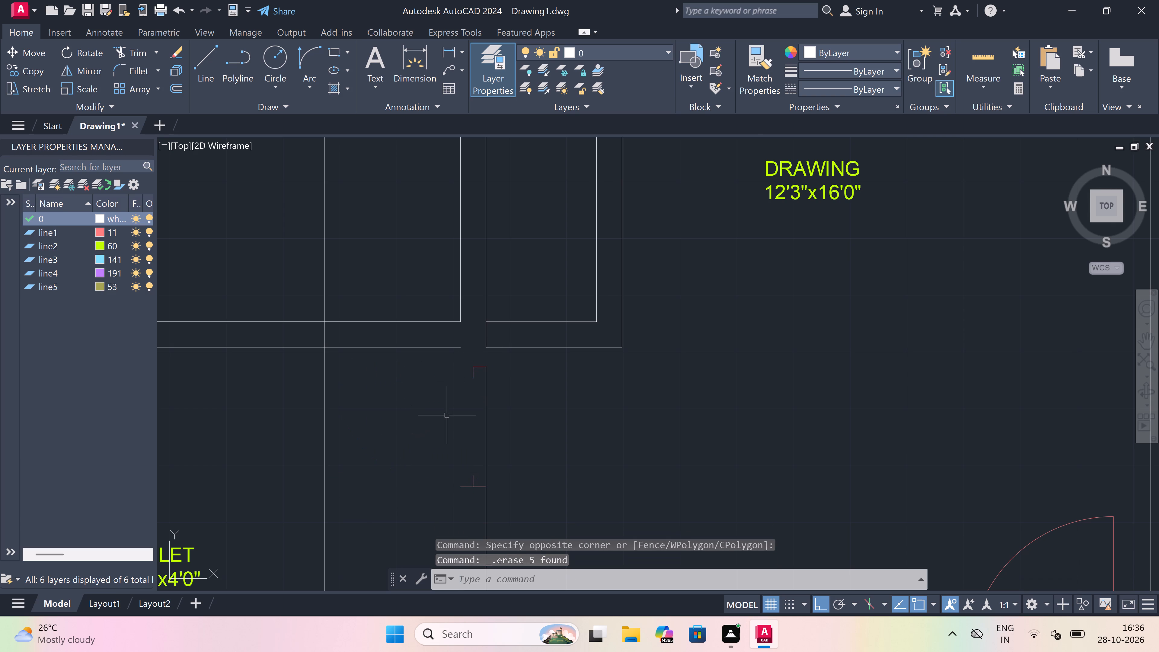
Trim away the horizontal door-frame piece left at the north jamb of the toilet doorway.
{"action": "type", "text": "tr"}
{"action": "key", "text": "space"}
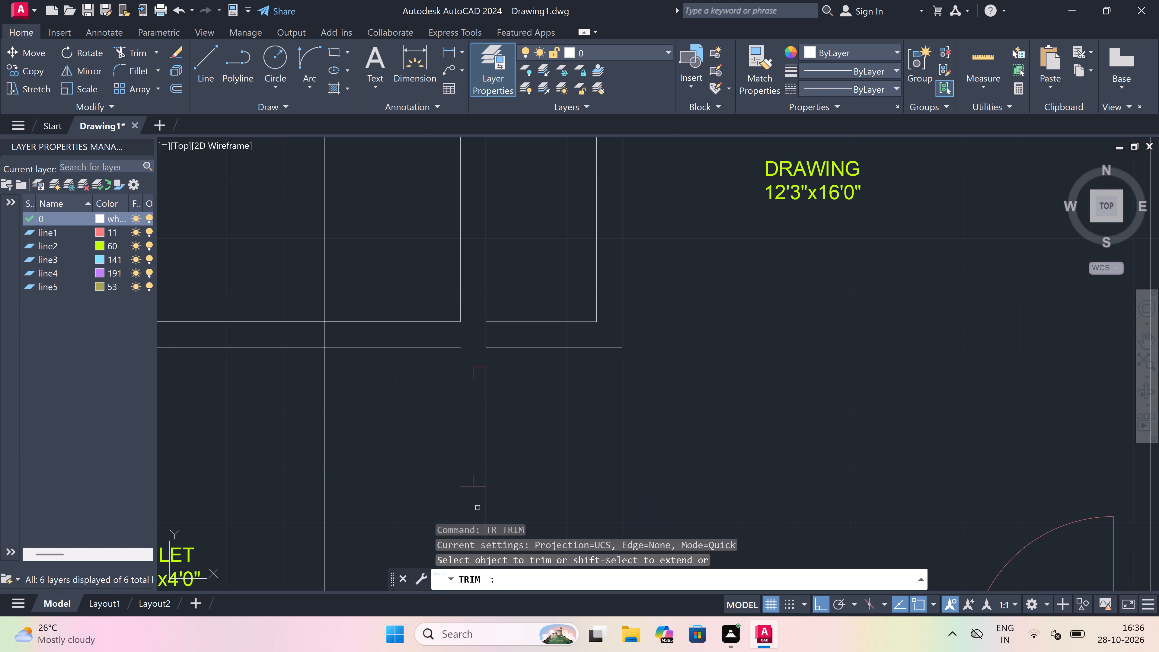
{"action": "scroll", "coordinate": [461, 407], "scroll_direction": "down", "scroll_amount": 3}
{"action": "scroll", "coordinate": [465, 449], "scroll_direction": "down", "scroll_amount": 2}
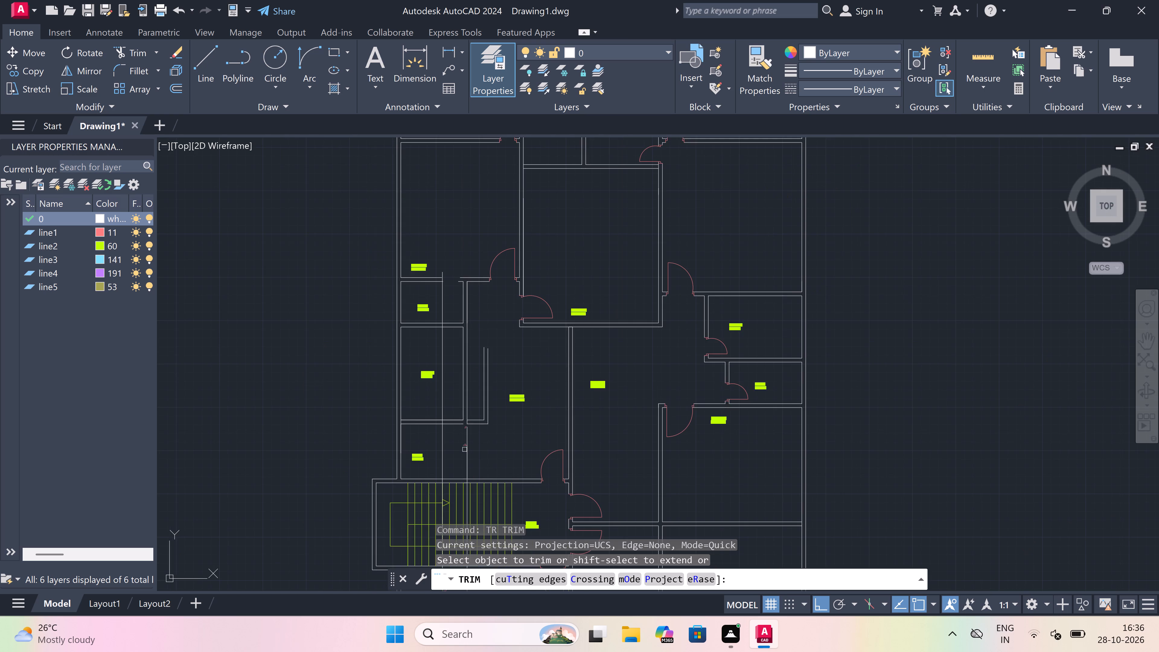
{"action": "scroll", "coordinate": [465, 449], "scroll_direction": "up", "scroll_amount": 2}
{"action": "scroll", "coordinate": [467, 385], "scroll_direction": "up", "scroll_amount": 2}
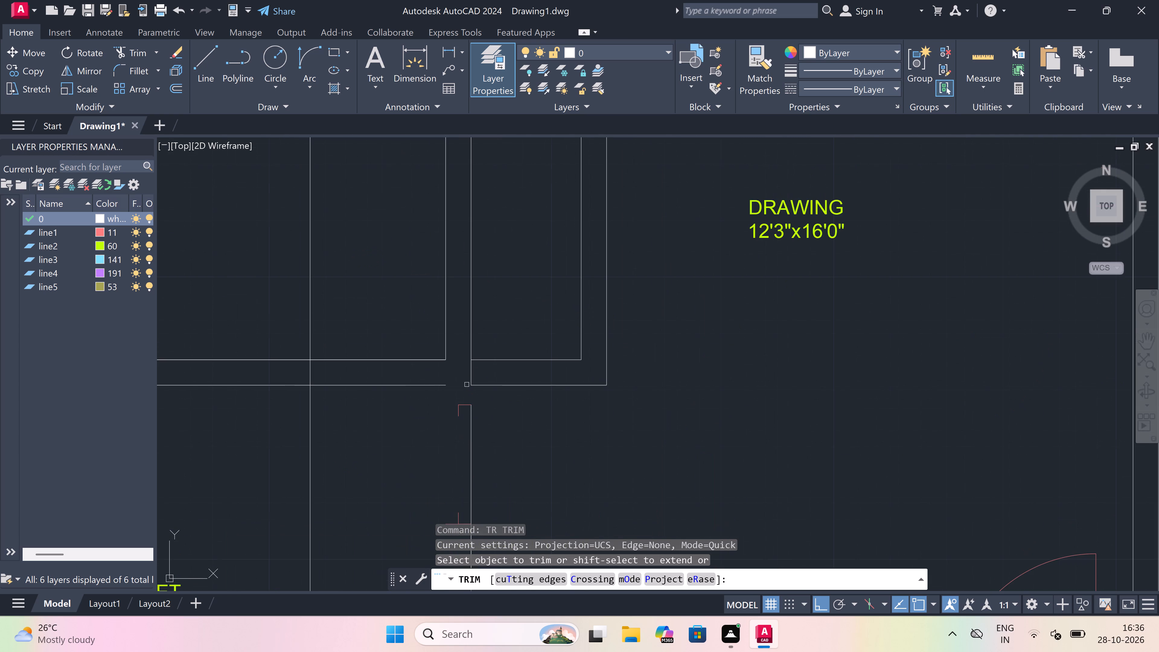
{"action": "left_click", "coordinate": [462, 402]}
{"action": "left_click", "coordinate": [464, 454]}
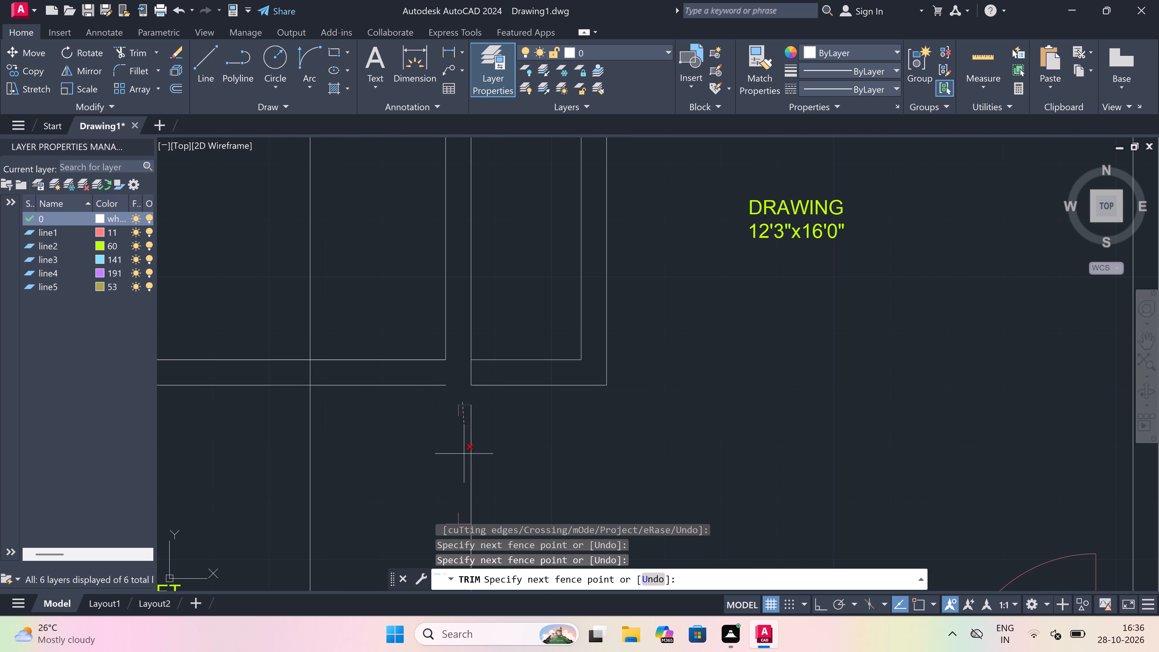
{"action": "left_click", "coordinate": [461, 423]}
{"action": "left_click", "coordinate": [454, 405]}
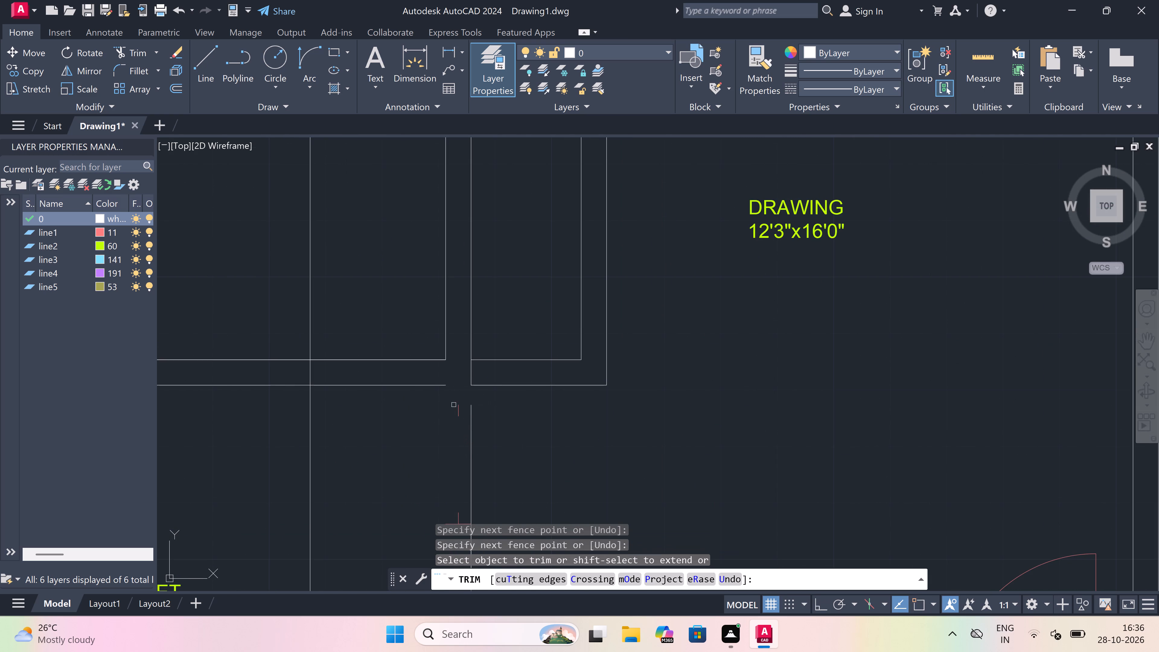
{"action": "key", "text": "Escape"}
Erase the toilet's remaining east wall line and the leftover door-frame pieces at both jambs.
{"action": "scroll", "coordinate": [537, 419], "scroll_direction": "down", "scroll_amount": 4}
{"action": "scroll", "coordinate": [537, 422], "scroll_direction": "up", "scroll_amount": 2}
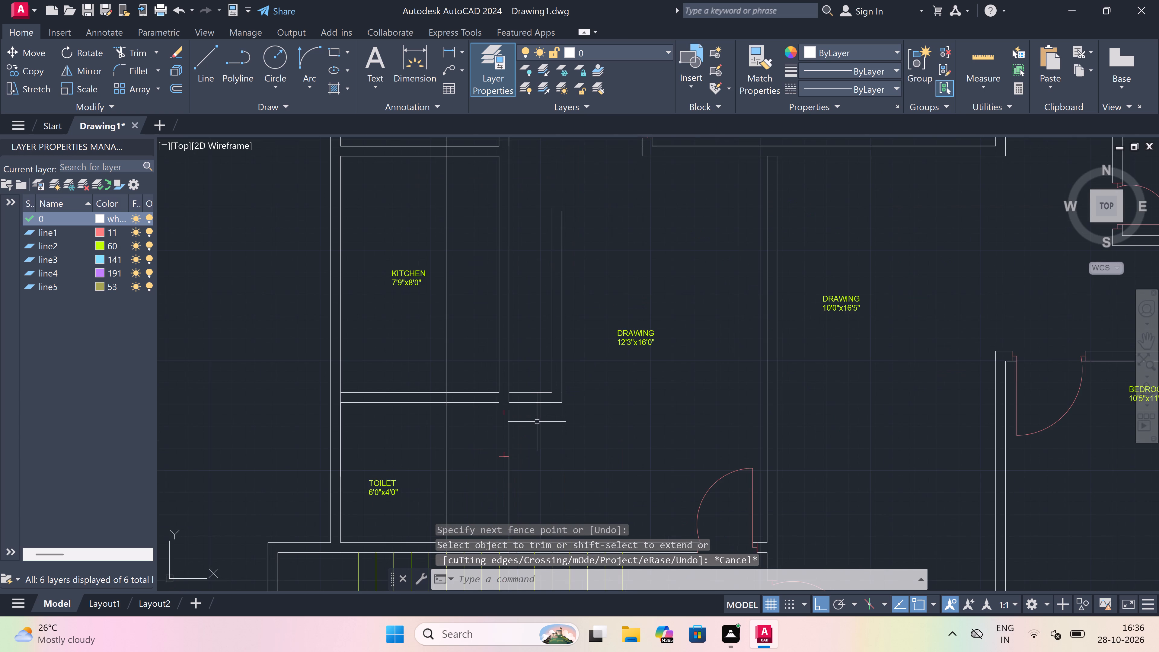
{"action": "left_click", "coordinate": [537, 422]}
{"action": "left_click", "coordinate": [458, 483]}
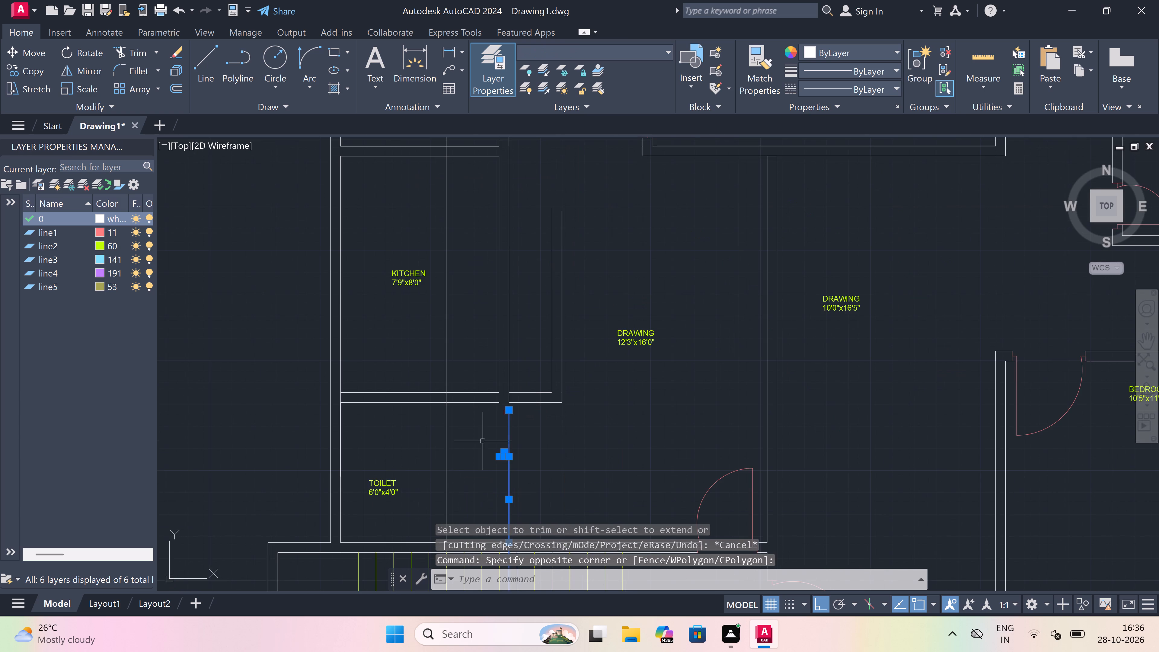
{"action": "key", "text": "Delete"}
{"action": "scroll", "coordinate": [510, 409], "scroll_direction": "up", "scroll_amount": 2}
{"action": "left_click_drag", "start_coordinate": [510, 409], "coordinate": [497, 422]}
{"action": "left_click", "coordinate": [455, 446]}
{"action": "key", "text": "Delete"}
{"action": "key", "text": "Escape"}
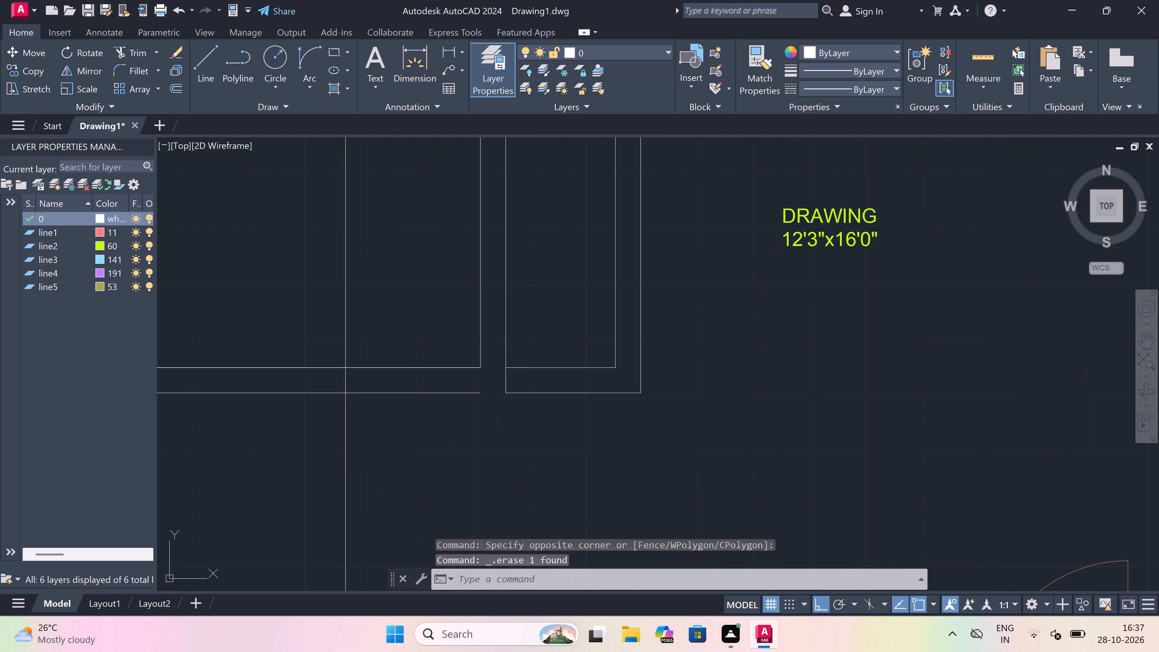
Extend the lower line of the kitchen's south wall to close the gap beneath the new east wall.
{"action": "type", "text": "ex"}
{"action": "key", "text": "space"}
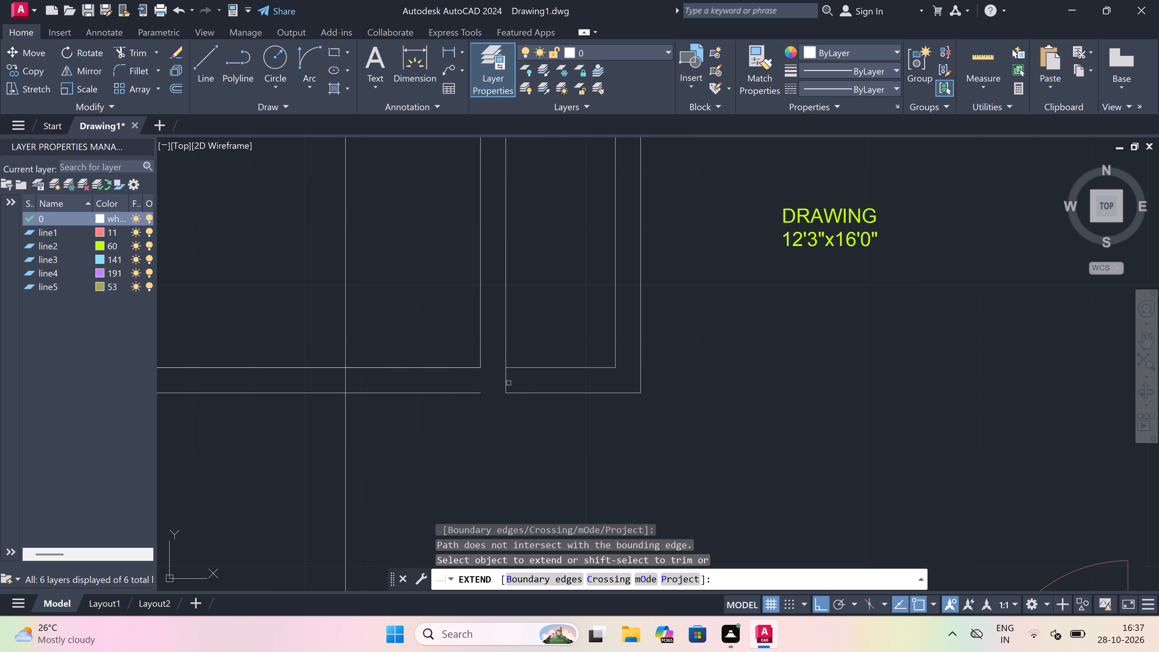
{"action": "left_click", "coordinate": [523, 390]}
{"action": "left_click", "coordinate": [518, 428]}
{"action": "key", "text": "Escape"}
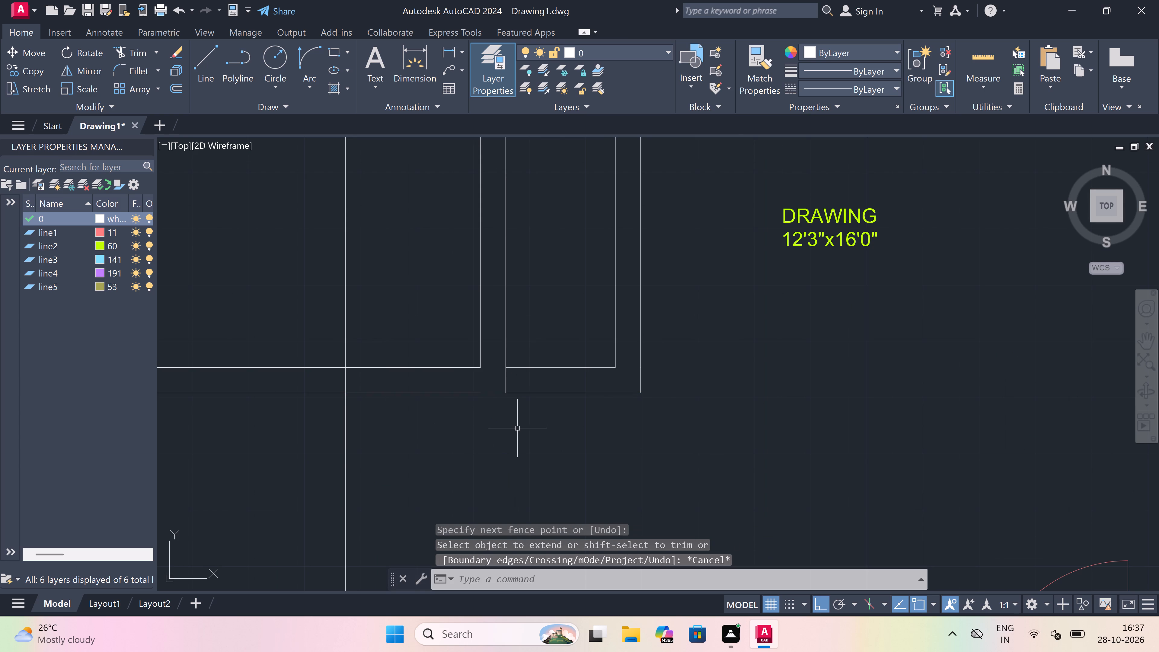
Trim the south wall lines projecting east of the kitchen's new southeast corner.
{"action": "key", "text": "t"}
{"action": "key", "text": "r"}
{"action": "key", "text": "space"}
{"action": "scroll", "coordinate": [507, 416], "scroll_direction": "down", "scroll_amount": 4}
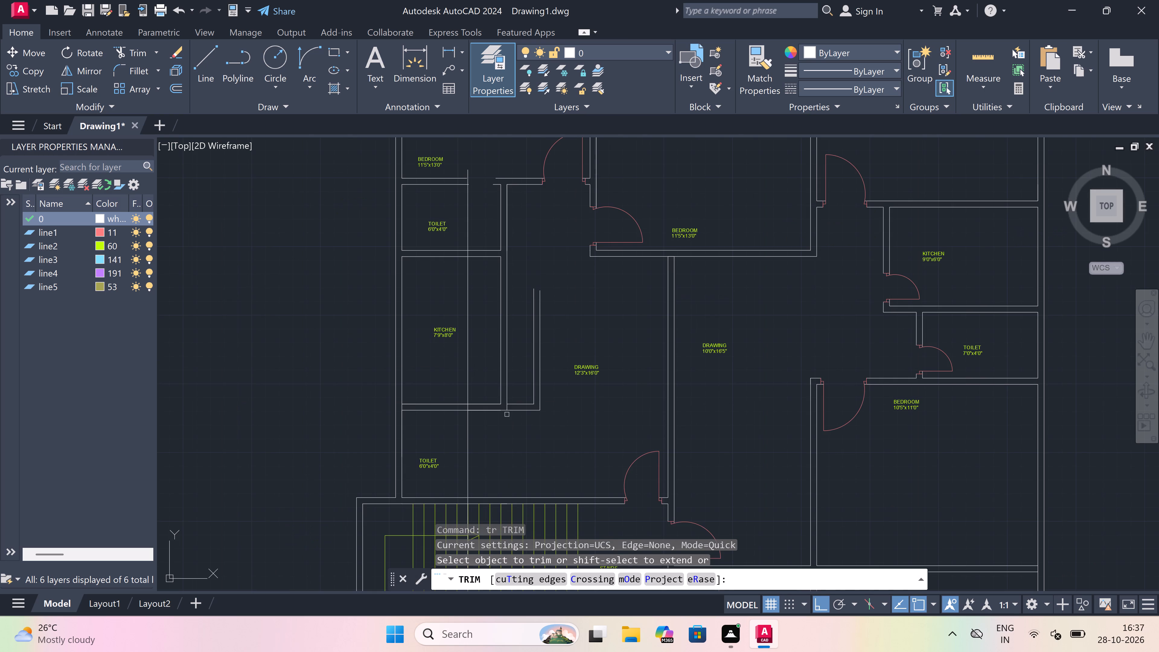
{"action": "left_click", "coordinate": [511, 401]}
{"action": "left_click", "coordinate": [509, 426]}
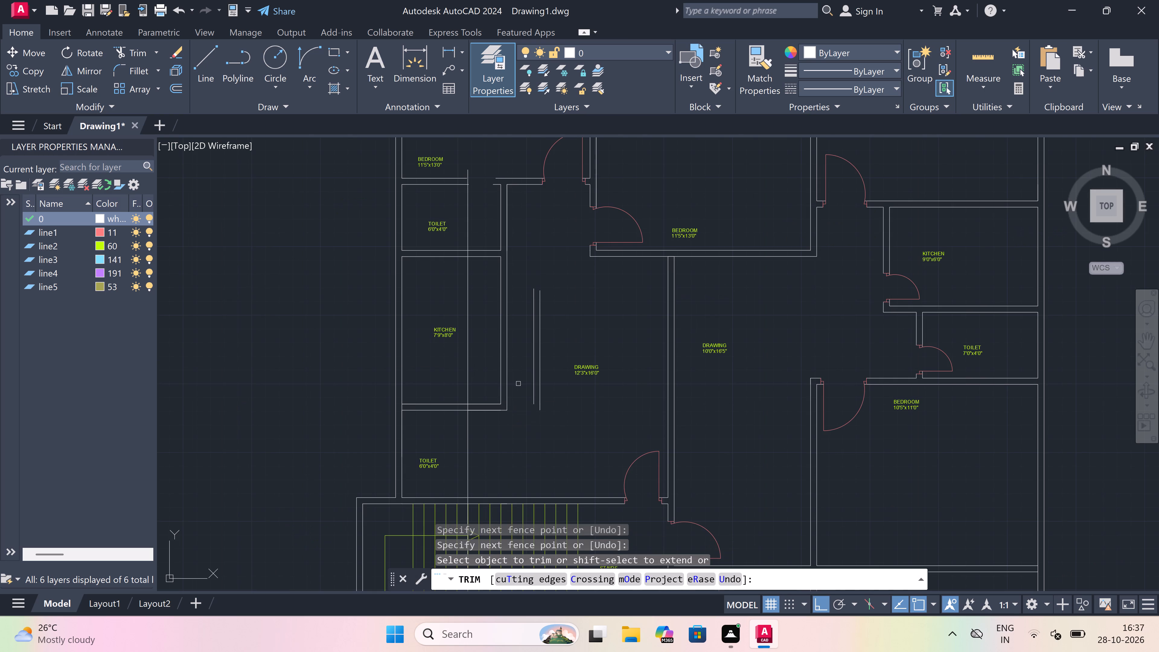
Trim away the kitchen's old east wall lines and their leftover fragment in the 12'3"x16'0" drawing room.
{"action": "left_click_drag", "start_coordinate": [518, 383], "coordinate": [521, 382]}
{"action": "left_click", "coordinate": [554, 343]}
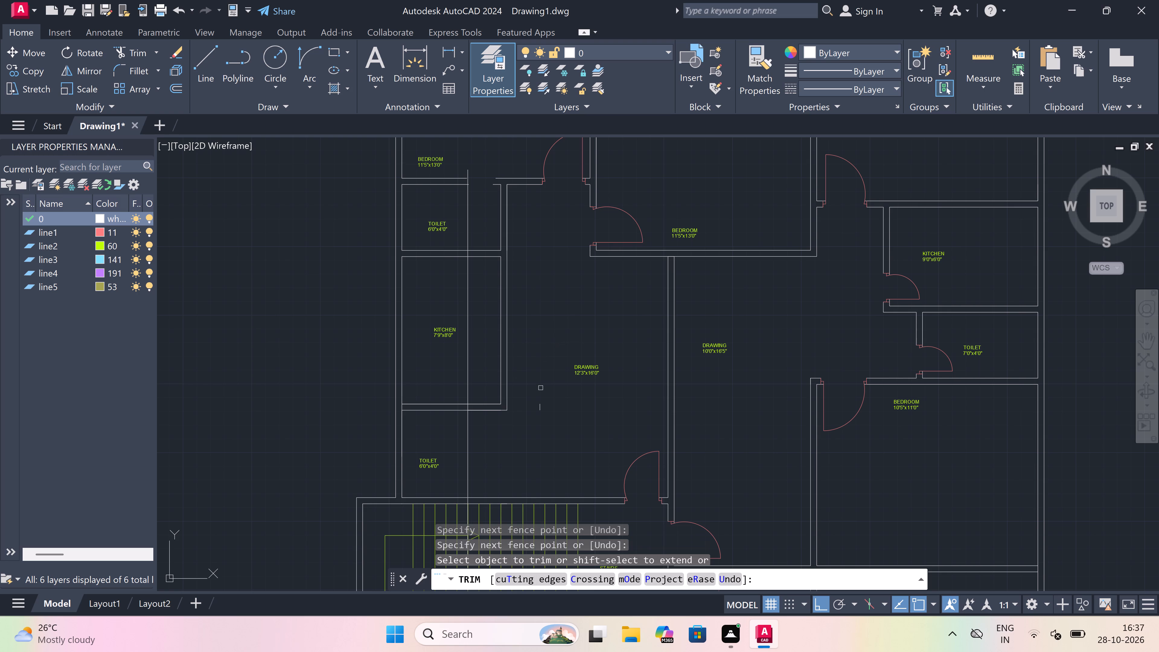
{"action": "left_click", "coordinate": [541, 392]}
{"action": "left_click", "coordinate": [535, 423]}
{"action": "scroll", "coordinate": [547, 414], "scroll_direction": "up", "scroll_amount": 2}
{"action": "left_click", "coordinate": [547, 393]}
{"action": "left_click", "coordinate": [514, 396]}
{"action": "scroll", "coordinate": [514, 396], "scroll_direction": "down", "scroll_amount": 4}
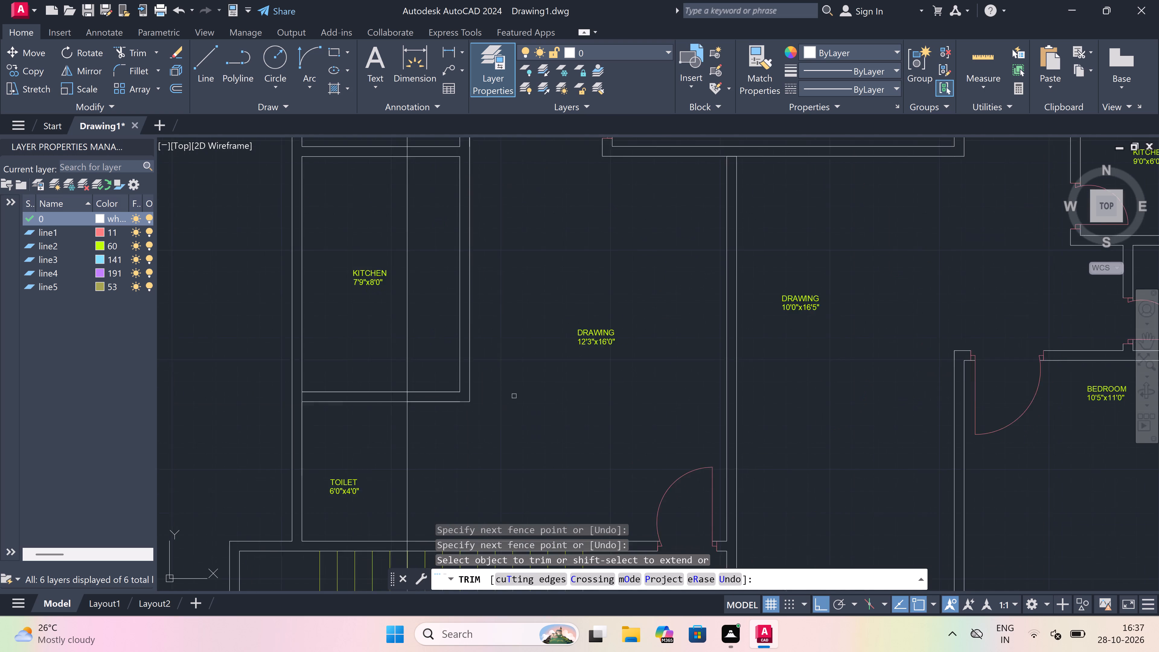
{"action": "key", "text": "Escape"}
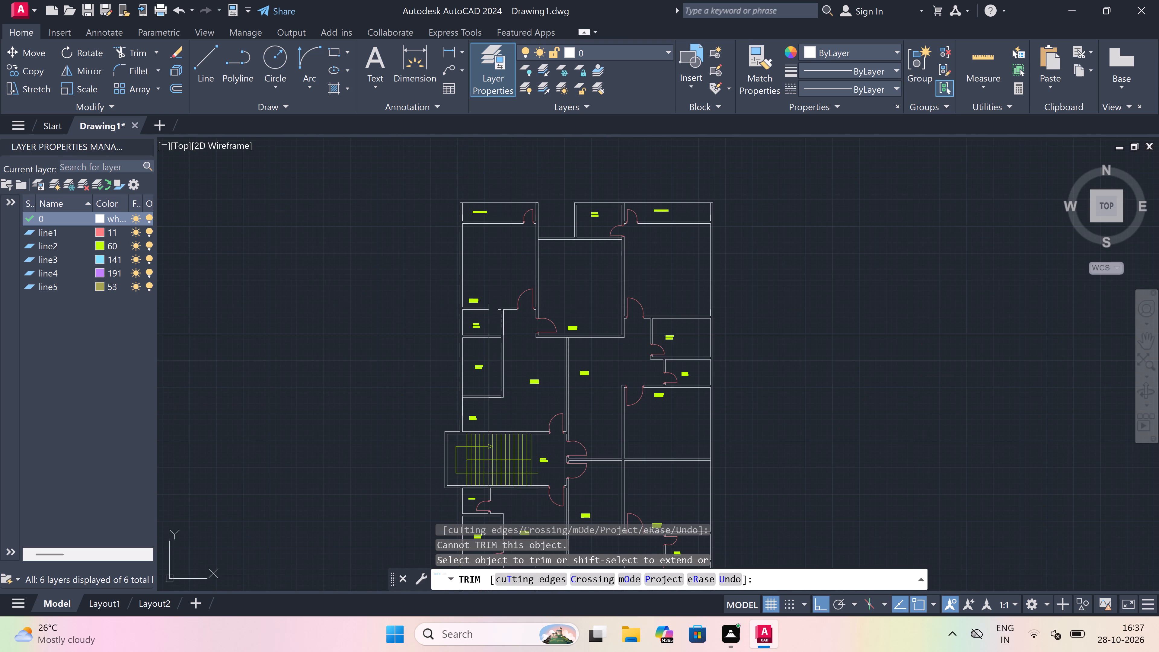
Draw the second wall line from the staircase's north wall, offset 4.5" east of the guide line, north past the 11'5"x13'0" bedroom's south wall.
{"action": "key", "text": "l"}
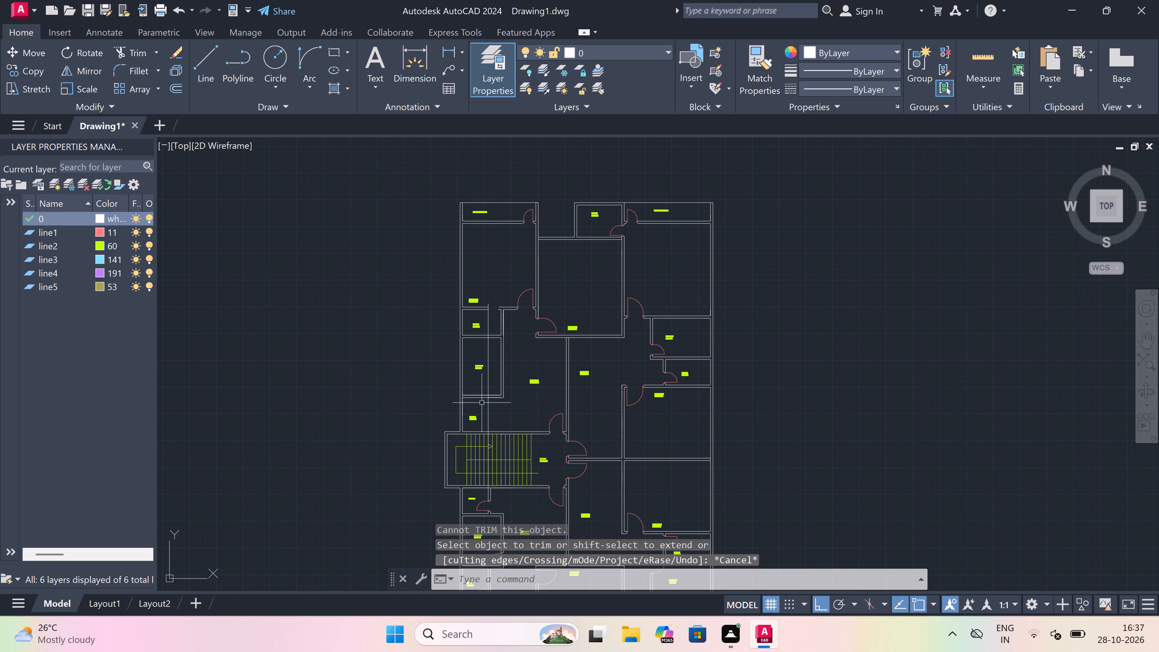
{"action": "key", "text": "space"}
{"action": "scroll", "coordinate": [492, 384], "scroll_direction": "up", "scroll_amount": 2}
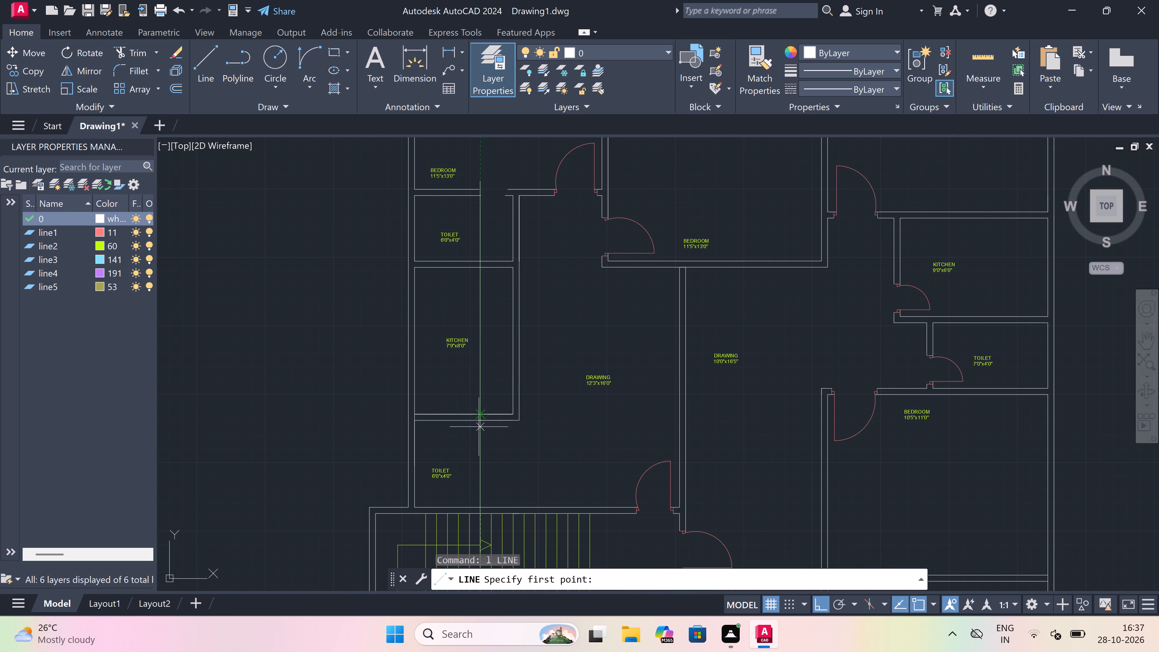
{"action": "scroll", "coordinate": [482, 511], "scroll_direction": "up", "scroll_amount": 2}
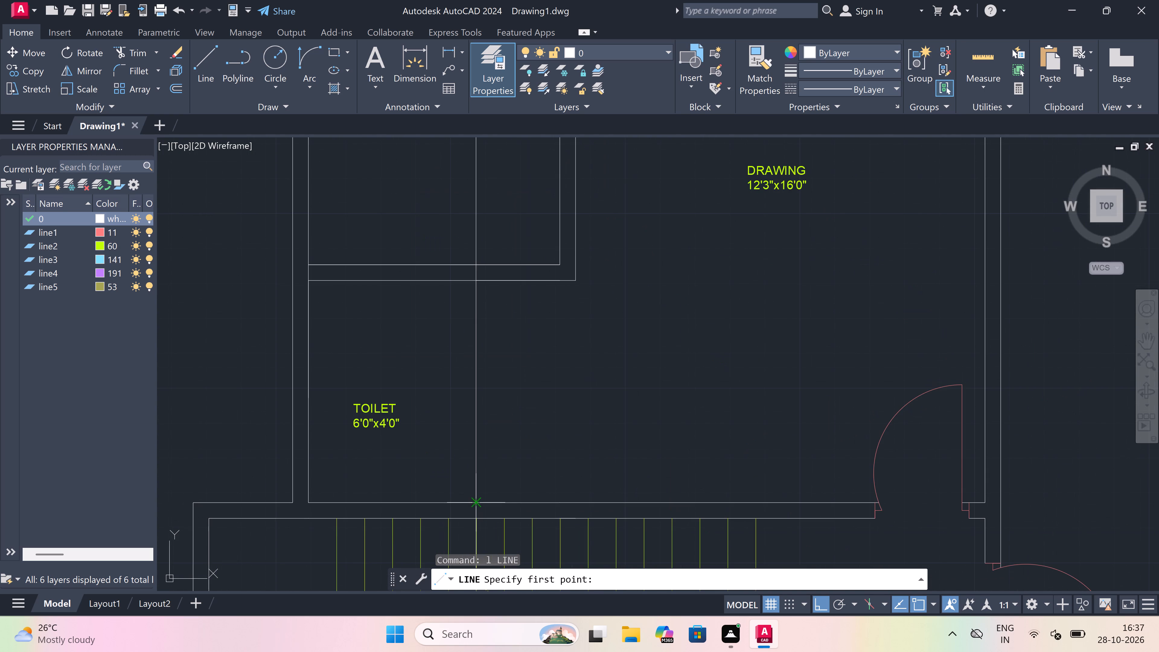
{"action": "left_click", "coordinate": [478, 501]}
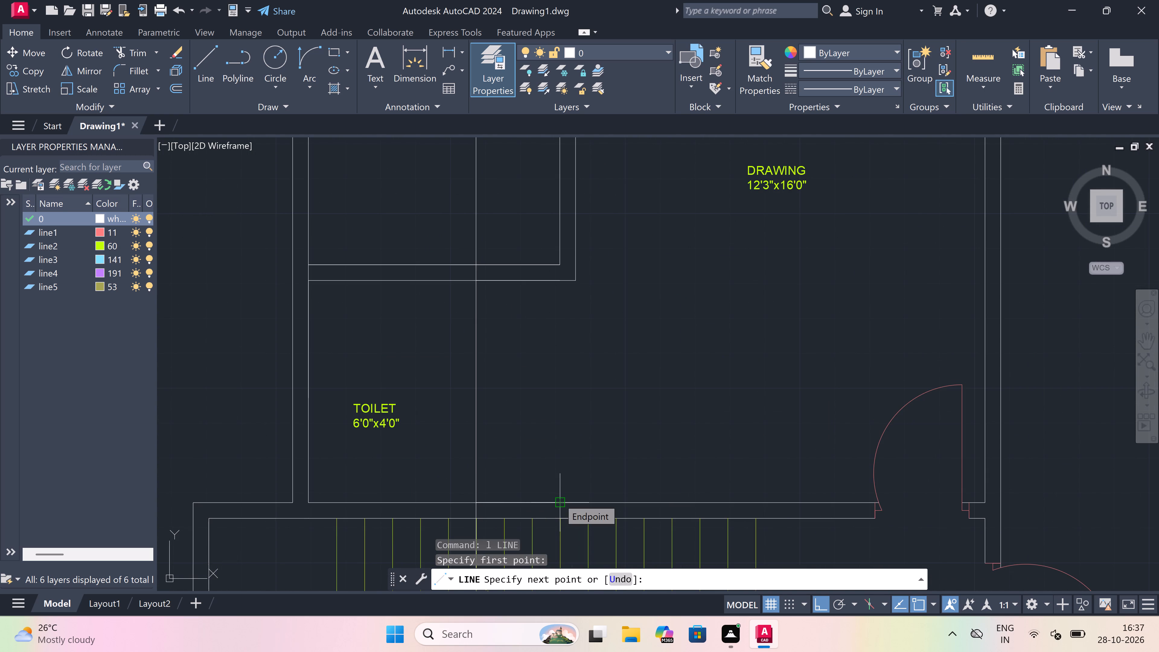
{"action": "type", "text": "4.5\""}
{"action": "key", "text": "space"}
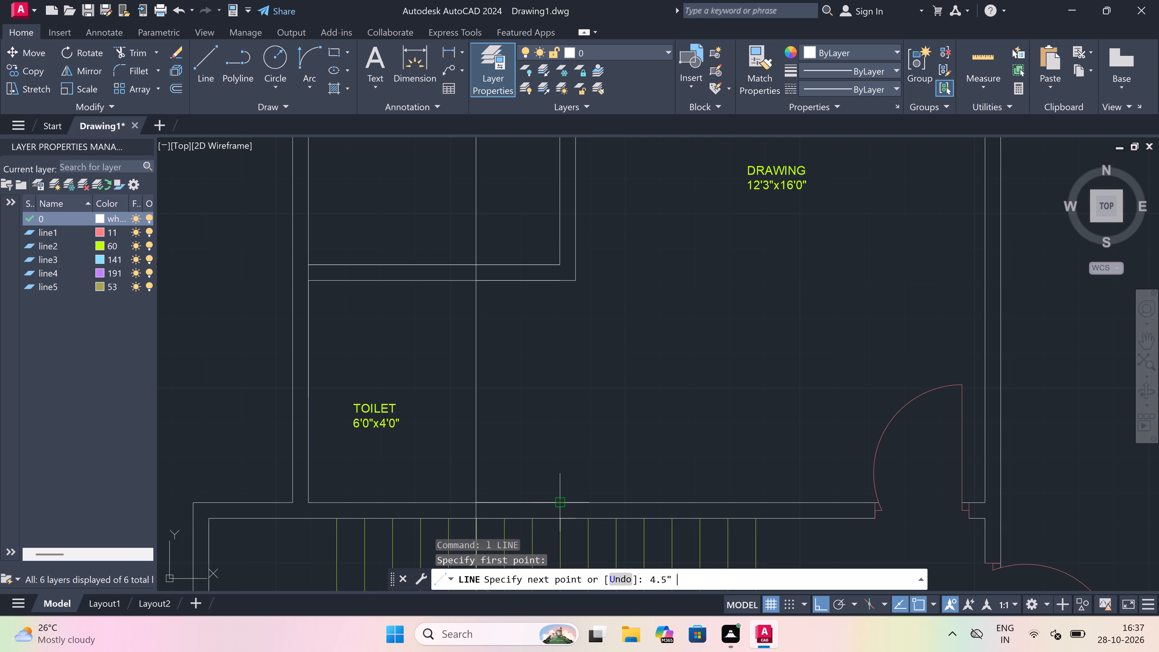
{"action": "scroll", "coordinate": [559, 496], "scroll_direction": "down", "scroll_amount": 3}
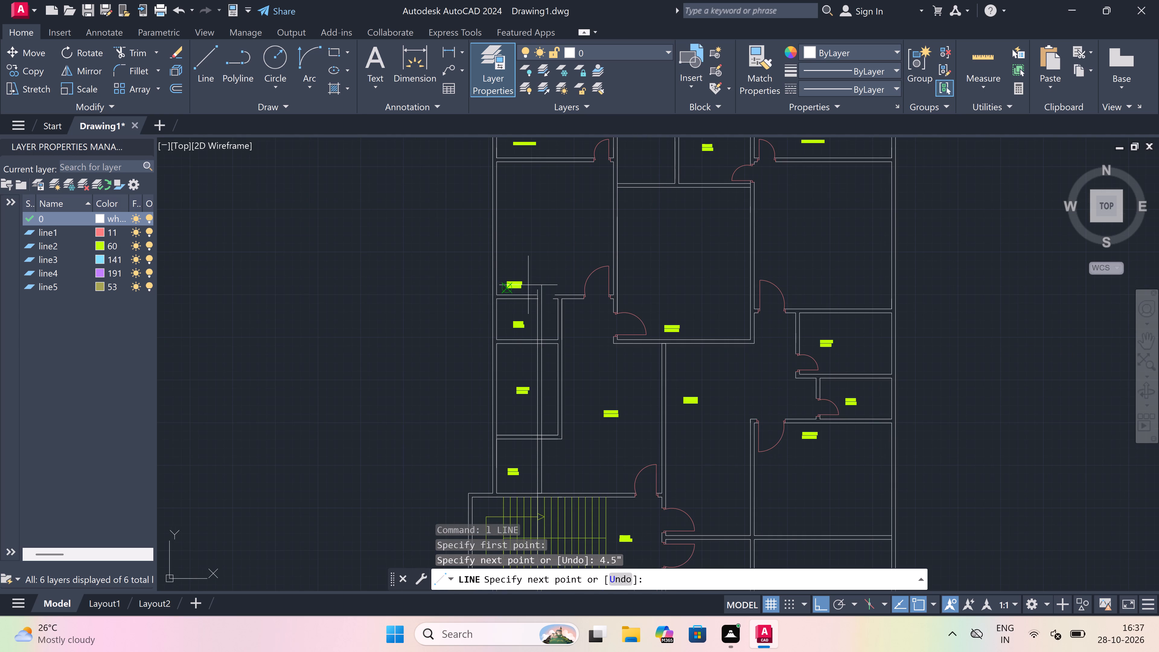
{"action": "scroll", "coordinate": [535, 281], "scroll_direction": "up", "scroll_amount": 4}
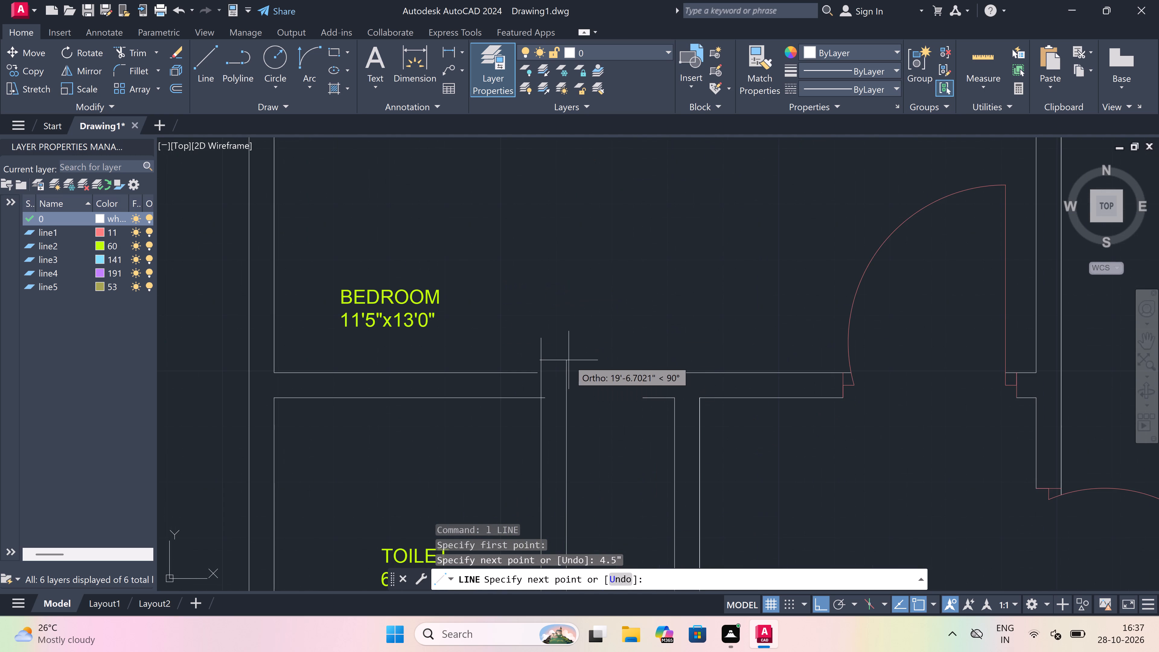
{"action": "left_click", "coordinate": [569, 360]}
{"action": "key", "text": "Escape"}
Extend both lines of the bedroom's south wall across the gap at the two new wall lines above the north toilet.
{"action": "type", "text": "ex"}
{"action": "key", "text": "space"}
{"action": "left_click", "coordinate": [668, 360]}
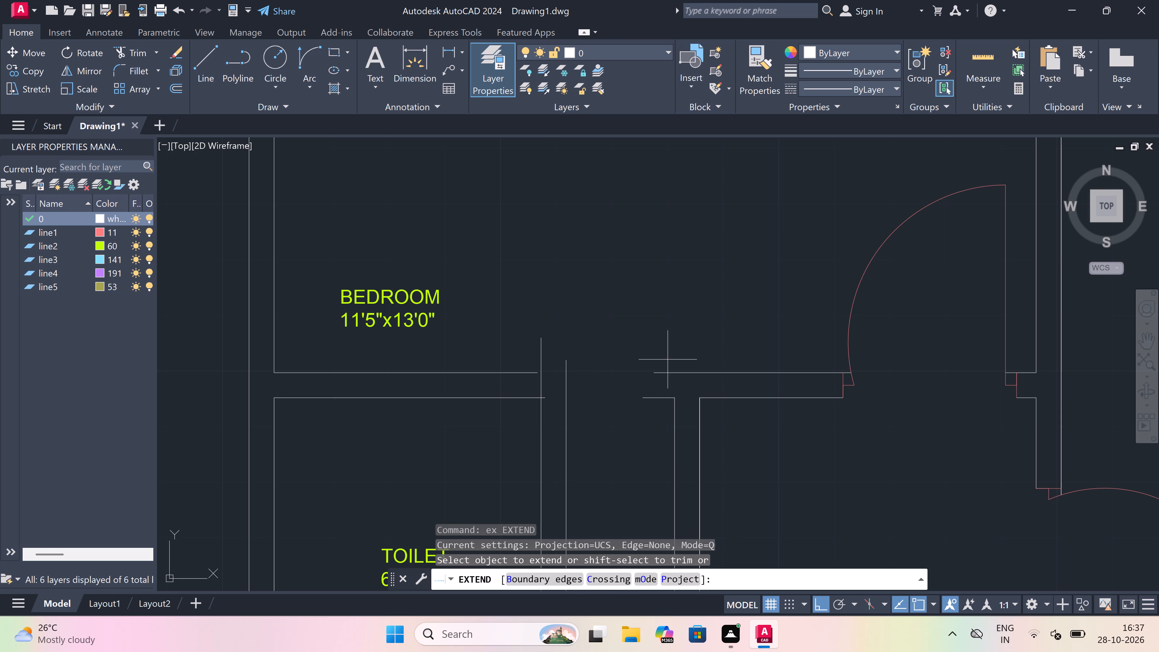
{"action": "left_click", "coordinate": [628, 432]}
{"action": "left_click", "coordinate": [622, 425]}
{"action": "left_click", "coordinate": [587, 350]}
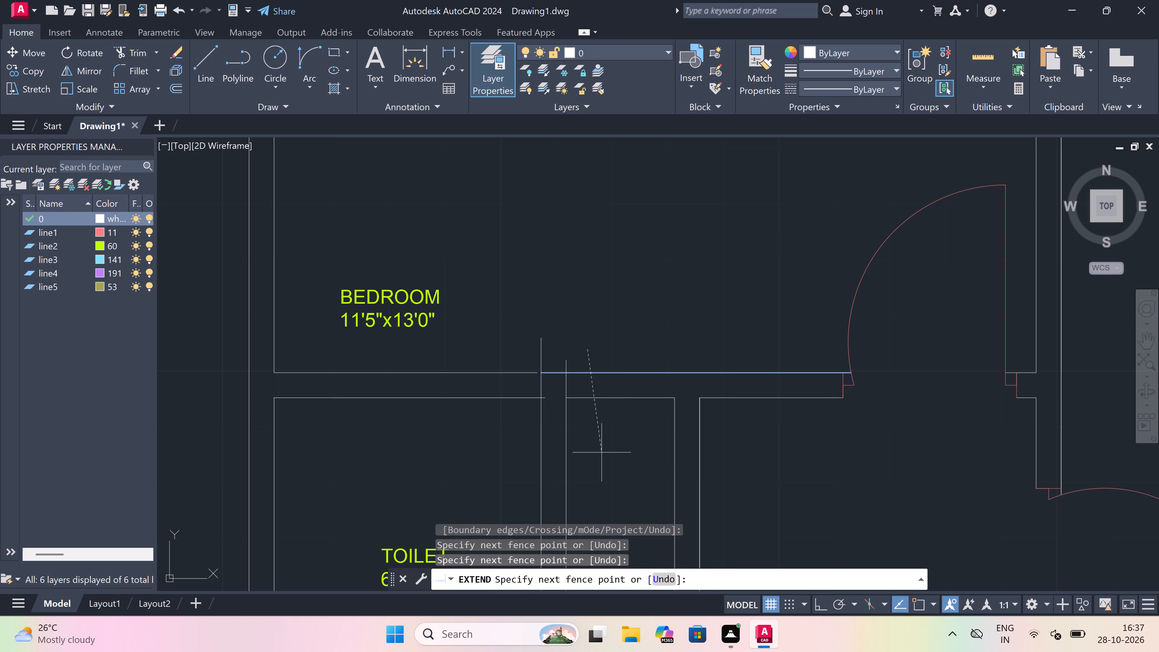
{"action": "left_click", "coordinate": [602, 455]}
{"action": "left_click", "coordinate": [584, 433]}
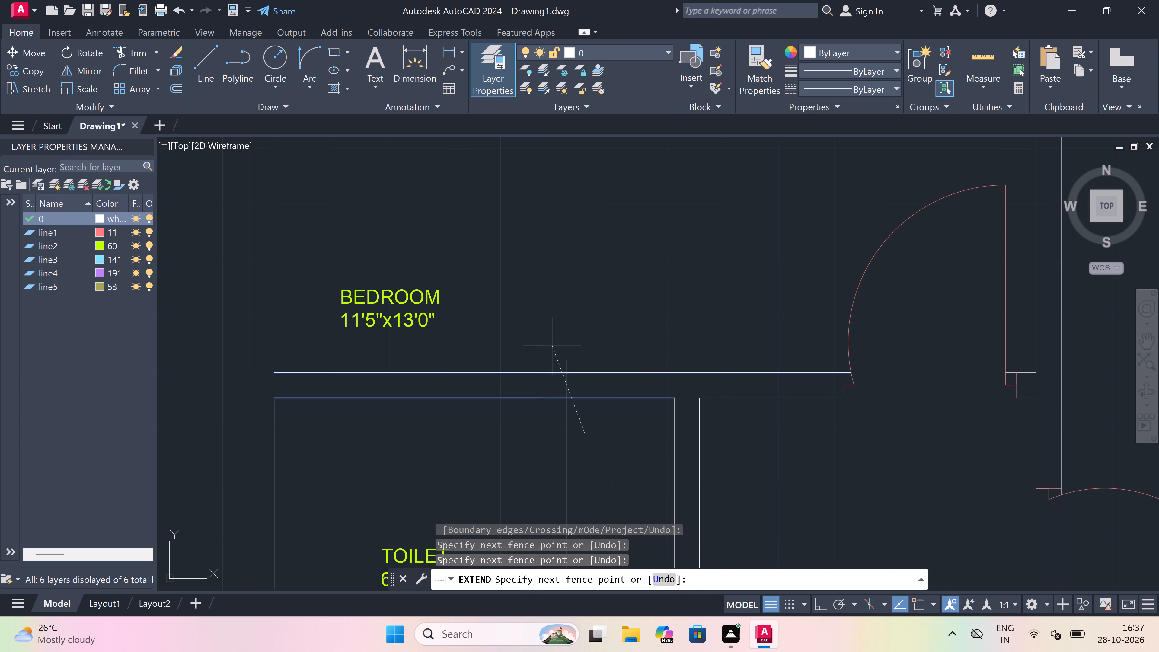
{"action": "left_click", "coordinate": [552, 346]}
Trim the new wall lines projecting north of the bedroom's south wall and the western line's piece within that wall.
{"action": "key", "text": "Escape"}
{"action": "type", "text": "tr"}
{"action": "key", "text": "space"}
{"action": "scroll", "coordinate": [574, 363], "scroll_direction": "up", "scroll_amount": 2}
{"action": "left_click_drag", "start_coordinate": [572, 379], "coordinate": [569, 379]}
{"action": "left_click", "coordinate": [460, 361]}
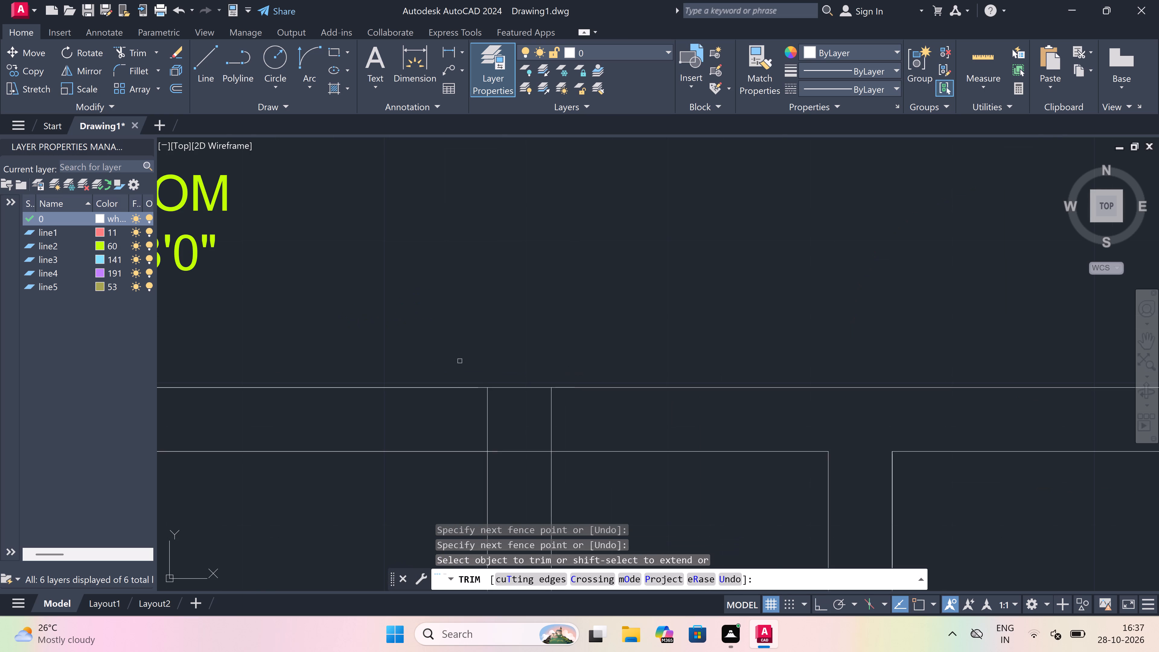
{"action": "left_click_drag", "start_coordinate": [467, 417], "coordinate": [470, 417]}
{"action": "left_click", "coordinate": [544, 415]}
Trim away the portions of both new wall lines that cross the 7'9"x8'0" kitchen.
{"action": "scroll", "coordinate": [545, 346], "scroll_direction": "down", "scroll_amount": 4}
{"action": "scroll", "coordinate": [574, 329], "scroll_direction": "down", "scroll_amount": 2}
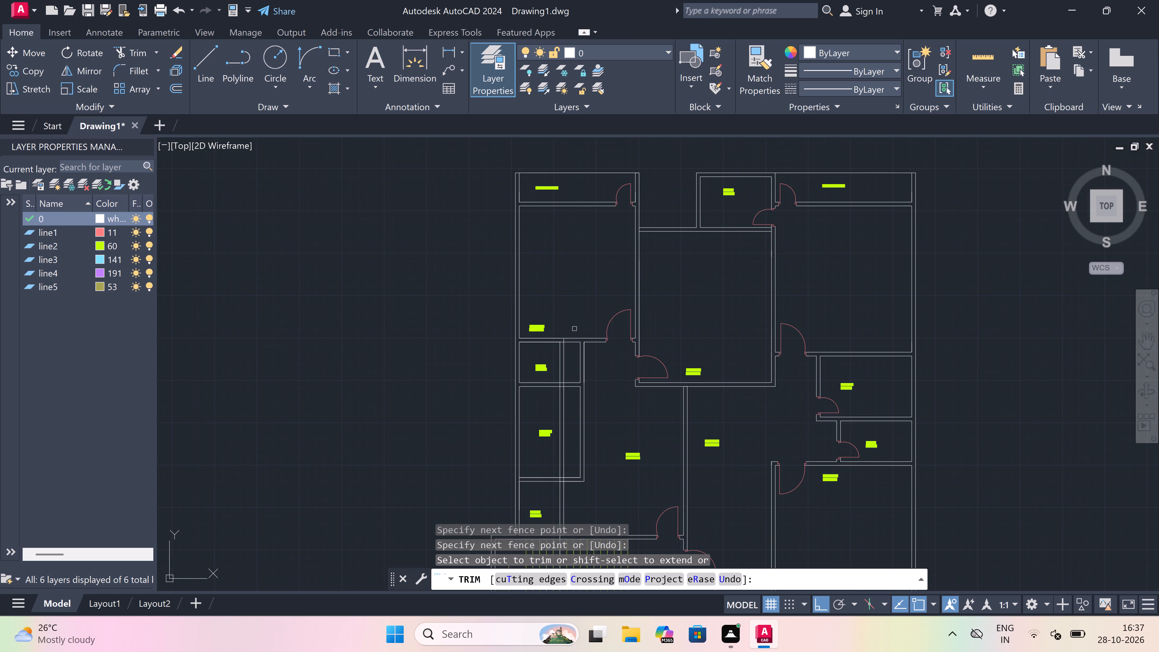
{"action": "scroll", "coordinate": [570, 380], "scroll_direction": "up", "scroll_amount": 1}
{"action": "scroll", "coordinate": [570, 380], "scroll_direction": "down", "scroll_amount": 2}
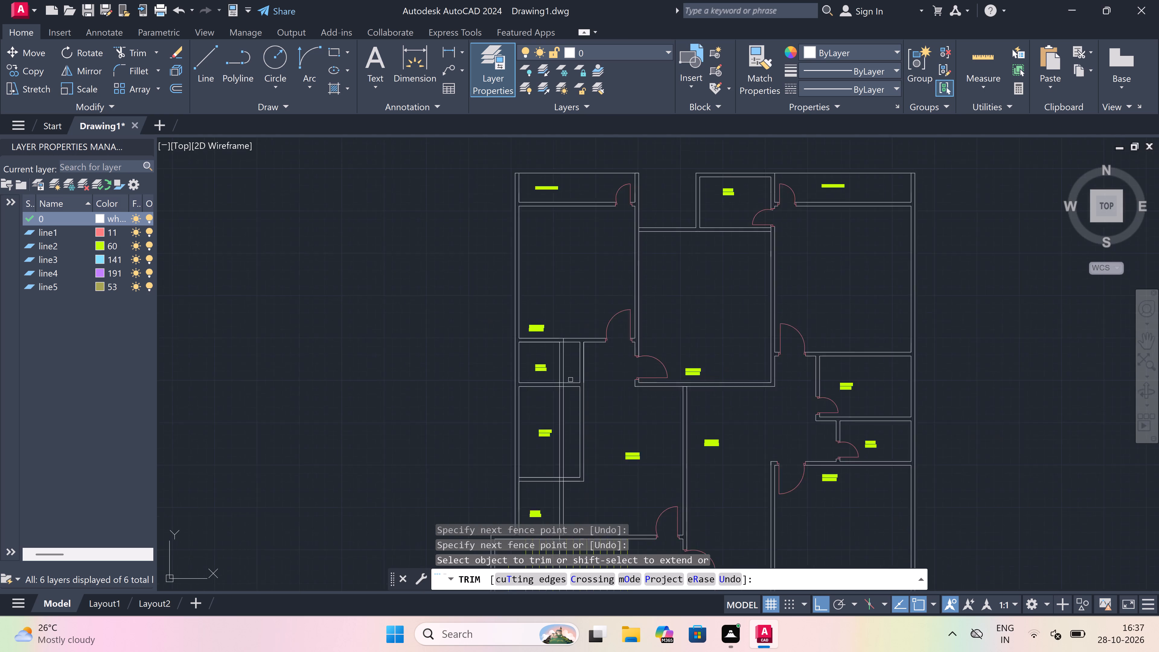
{"action": "scroll", "coordinate": [567, 419], "scroll_direction": "up", "scroll_amount": 1}
{"action": "left_click", "coordinate": [567, 419]}
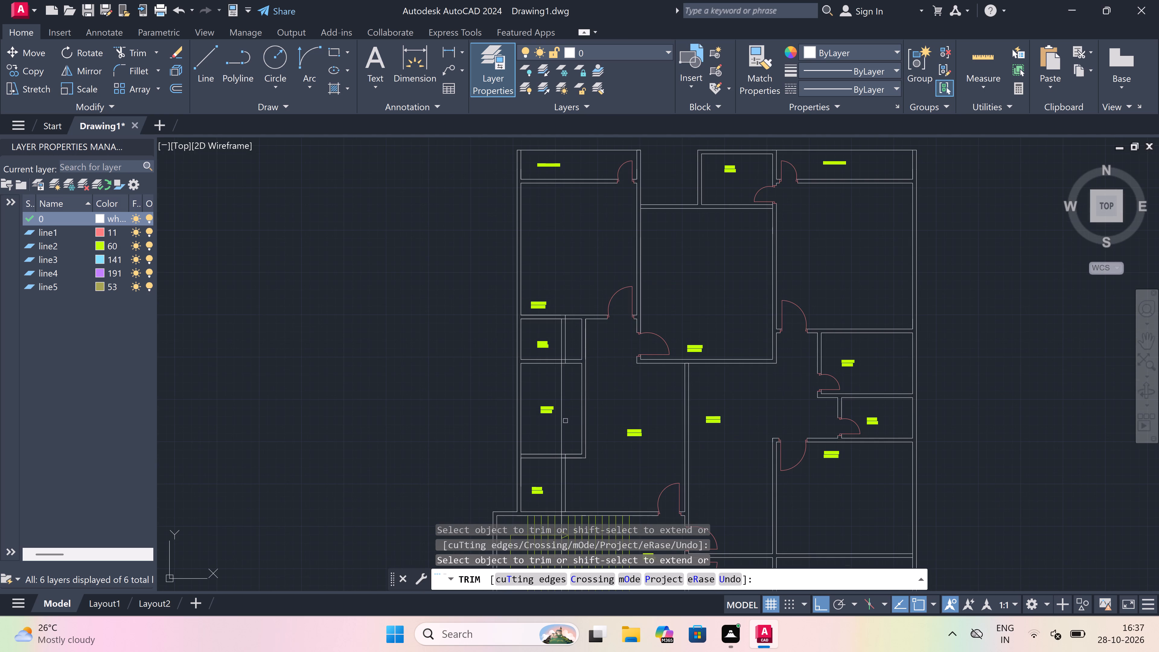
{"action": "left_click", "coordinate": [560, 425]}
Trim the crossing lines within the kitchen's south wall, cleaning its junctions with the west wall and the south toilet's new east wall.
{"action": "scroll", "coordinate": [564, 475], "scroll_direction": "up", "scroll_amount": 4}
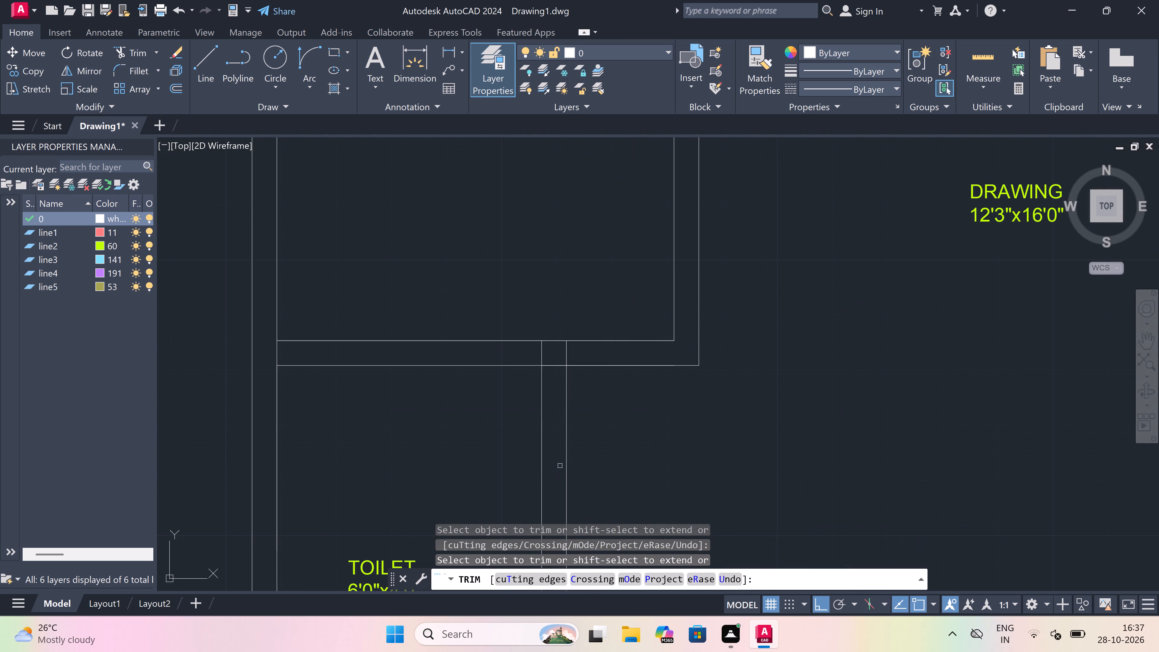
{"action": "left_click", "coordinate": [523, 354]}
{"action": "left_click", "coordinate": [572, 353]}
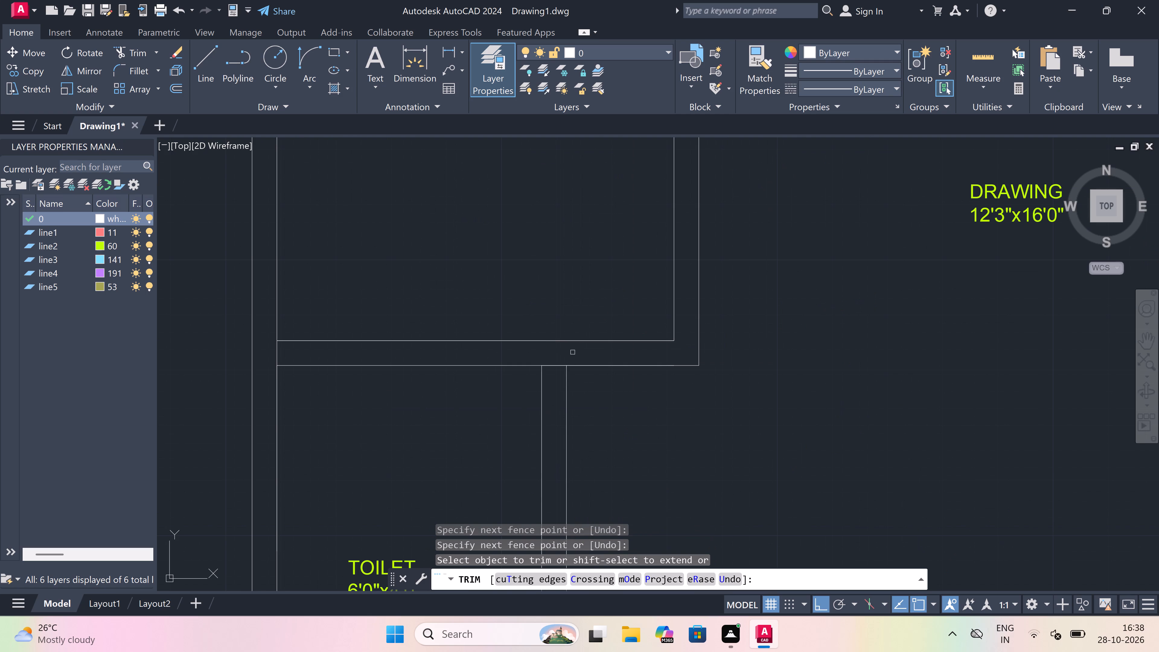
{"action": "left_click", "coordinate": [284, 355]}
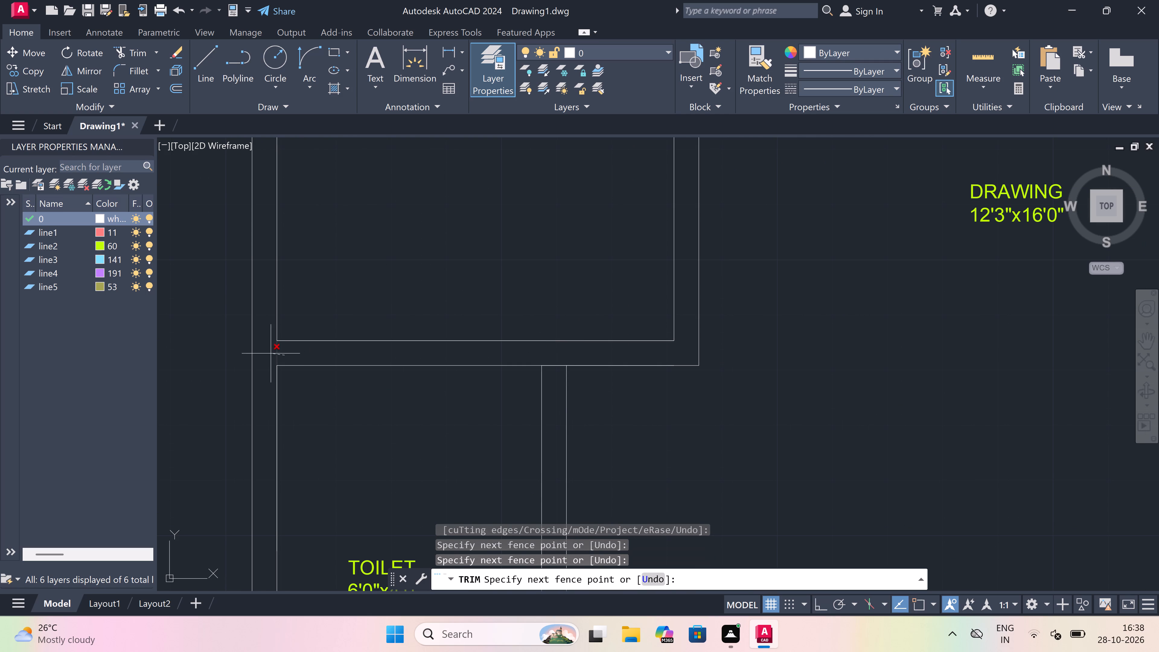
{"action": "left_click", "coordinate": [271, 353]}
{"action": "scroll", "coordinate": [404, 353], "scroll_direction": "down", "scroll_amount": 3}
{"action": "scroll", "coordinate": [429, 357], "scroll_direction": "up", "scroll_amount": 3}
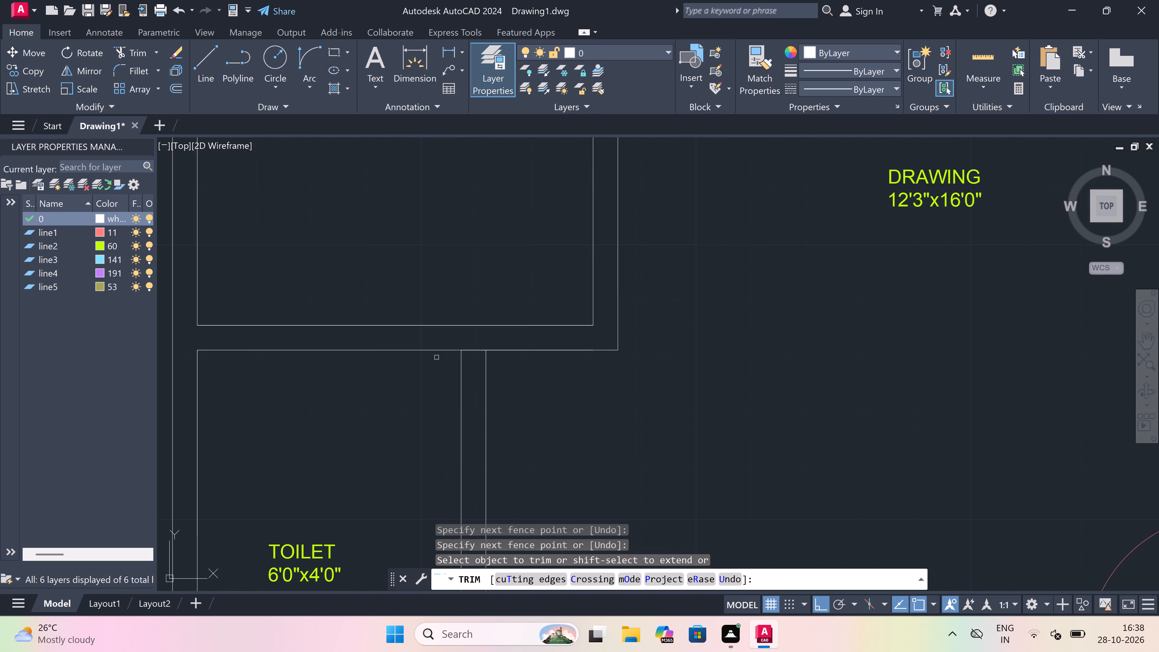
{"action": "left_click", "coordinate": [472, 352]}
{"action": "left_click", "coordinate": [472, 352]}
Extend the kitchen's north wall line and the bedroom's south wall line to close the gaps at the north toilet's old east wall.
{"action": "scroll", "coordinate": [472, 352], "scroll_direction": "down", "scroll_amount": 5}
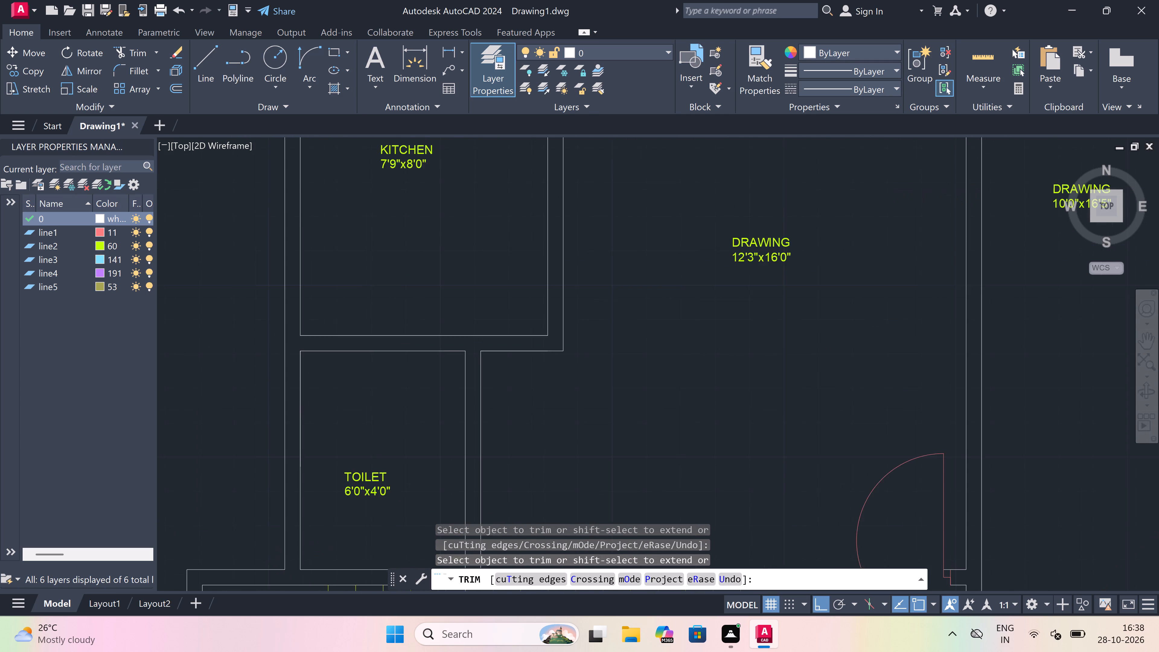
{"action": "scroll", "coordinate": [471, 286], "scroll_direction": "up", "scroll_amount": 3}
{"action": "left_click", "coordinate": [484, 279]}
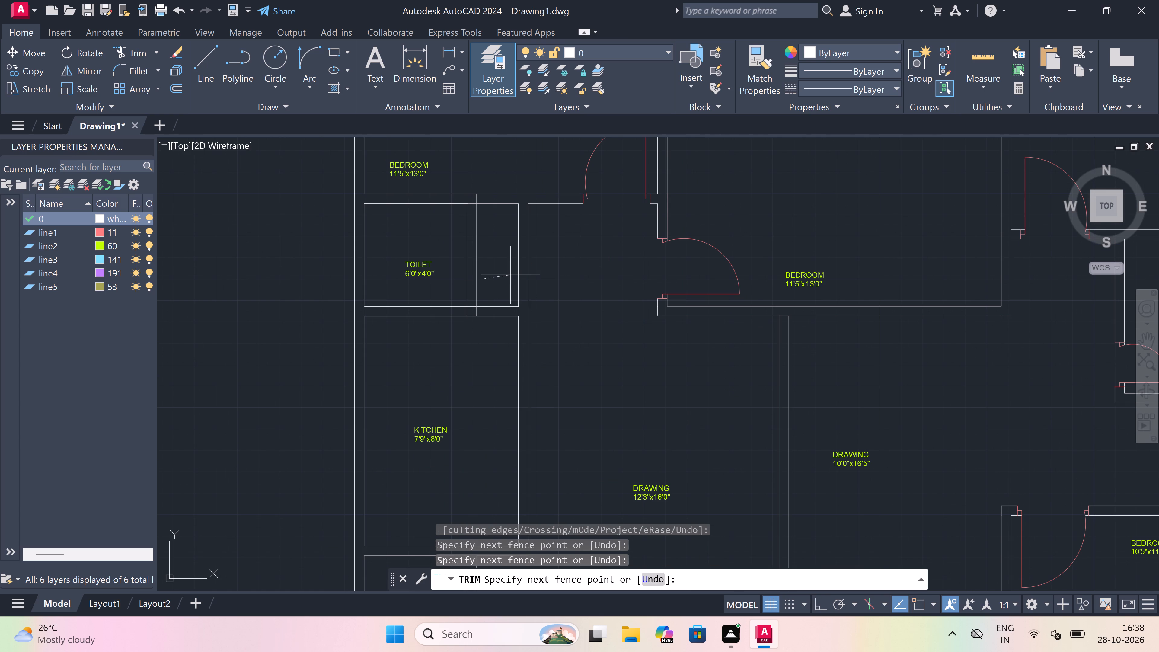
{"action": "key", "text": "Escape"}
{"action": "type", "text": "ex"}
{"action": "key", "text": "space"}
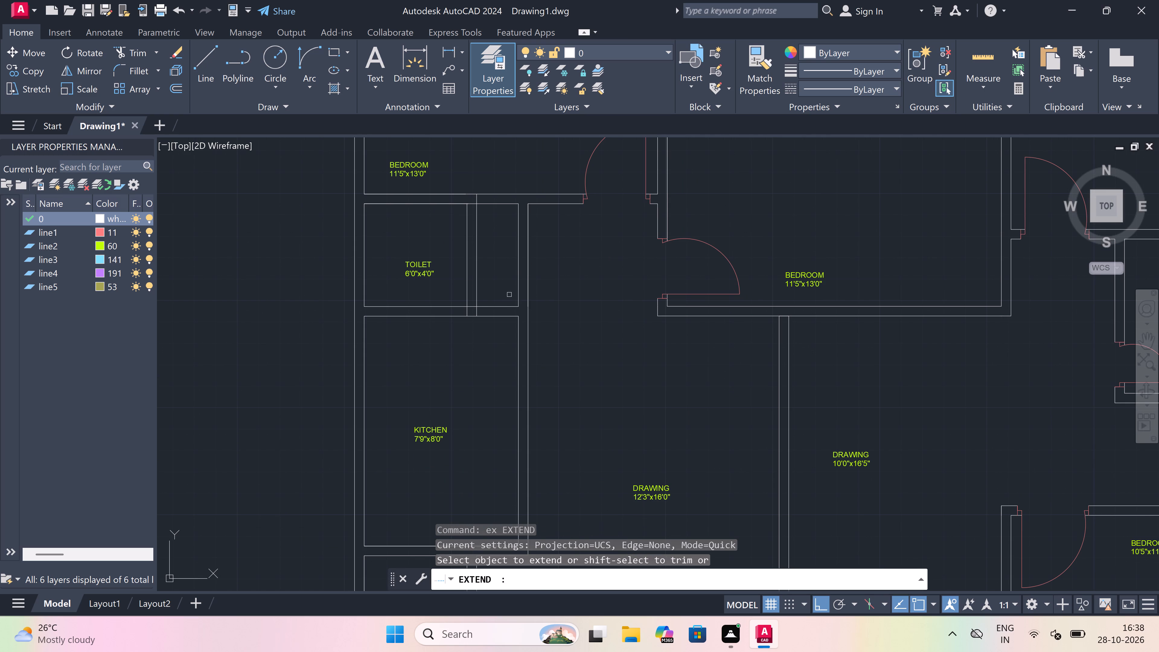
{"action": "left_click", "coordinate": [512, 308]}
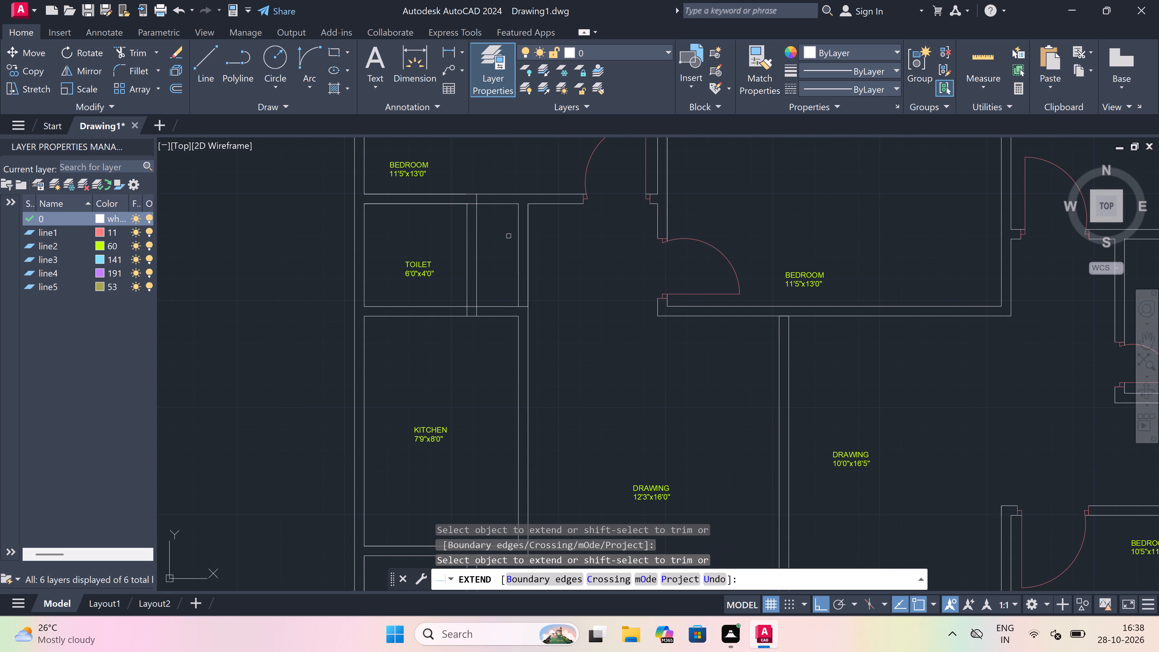
{"action": "left_click", "coordinate": [511, 204]}
{"action": "key", "text": "Escape"}
Trim away both lines of the north toilet's old east wall.
{"action": "key", "text": "t"}
{"action": "key", "text": "r"}
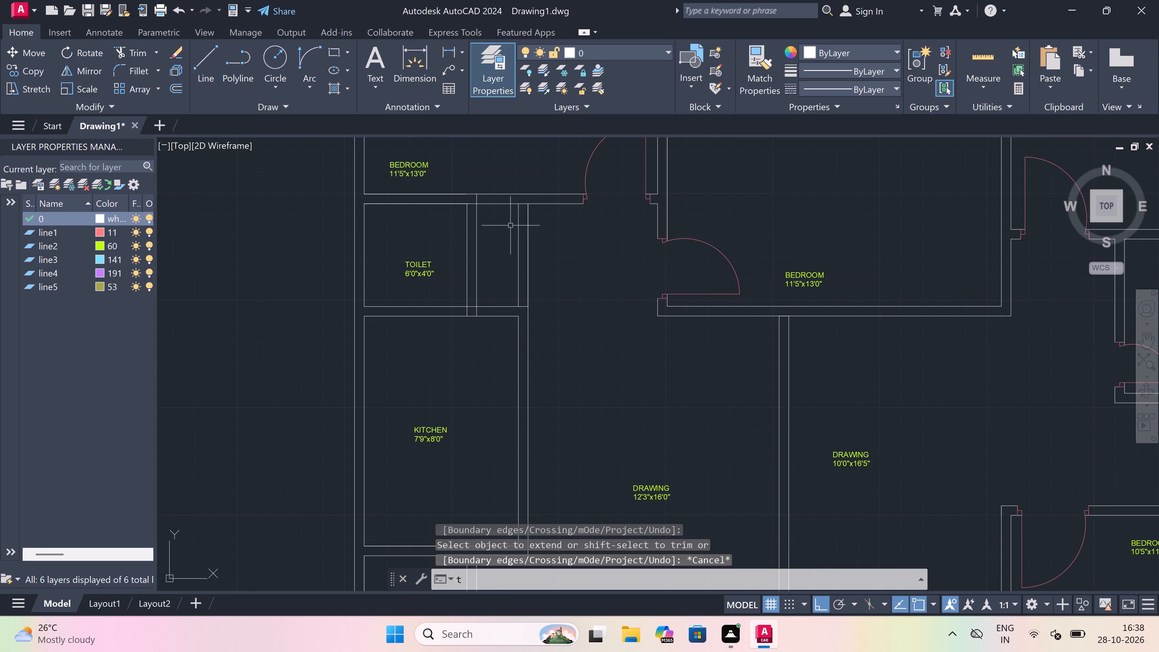
{"action": "key", "text": "space"}
{"action": "left_click", "coordinate": [517, 260]}
{"action": "left_click", "coordinate": [538, 260]}
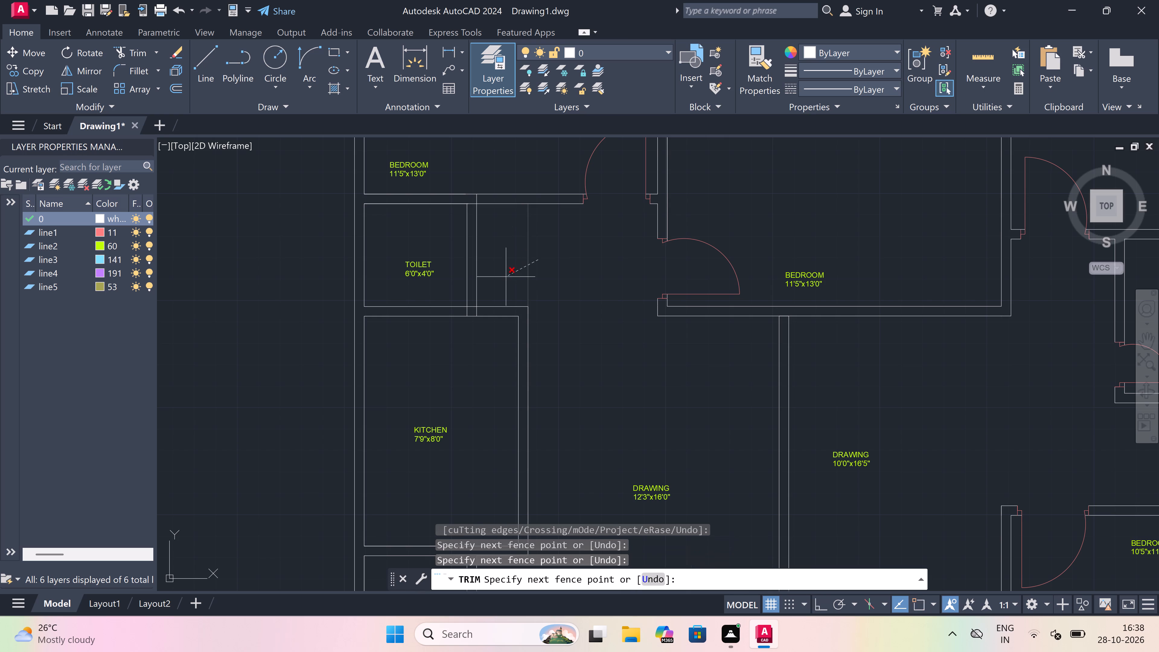
{"action": "left_click", "coordinate": [506, 277]}
Trim the new wall lines inside the kitchen's north wall and open the junction with the north toilet's new east wall.
{"action": "scroll", "coordinate": [462, 300], "scroll_direction": "up", "scroll_amount": 2}
{"action": "scroll", "coordinate": [471, 324], "scroll_direction": "up", "scroll_amount": 3}
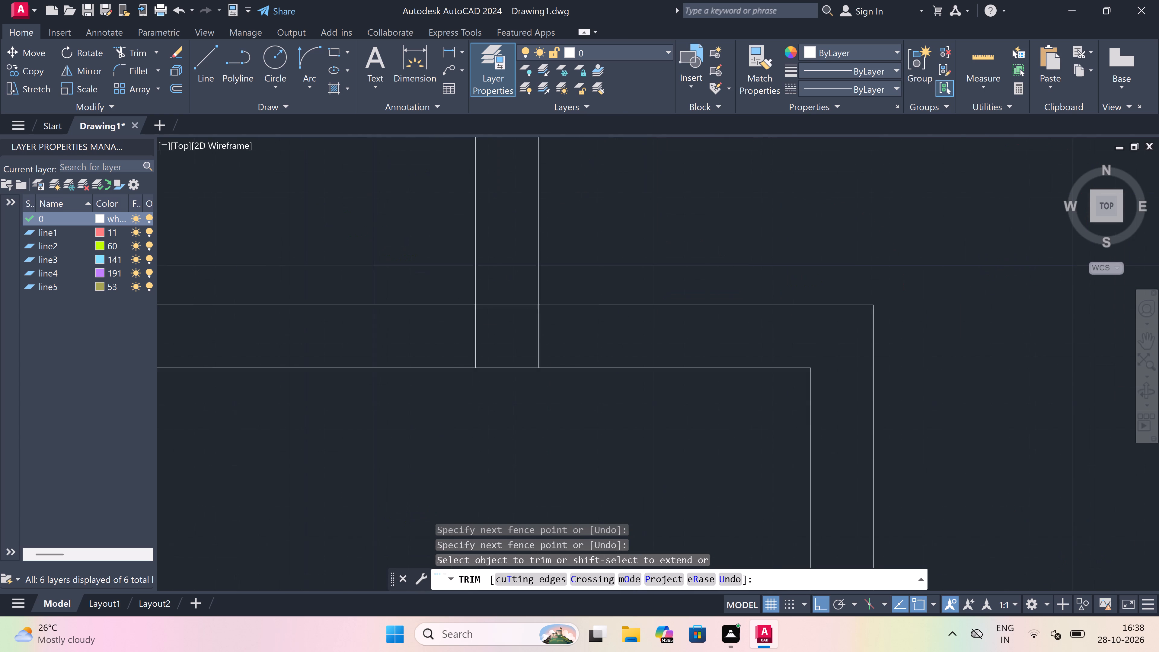
{"action": "left_click", "coordinate": [482, 324]}
{"action": "left_click", "coordinate": [436, 328]}
{"action": "left_click_drag", "start_coordinate": [436, 328], "coordinate": [443, 328]}
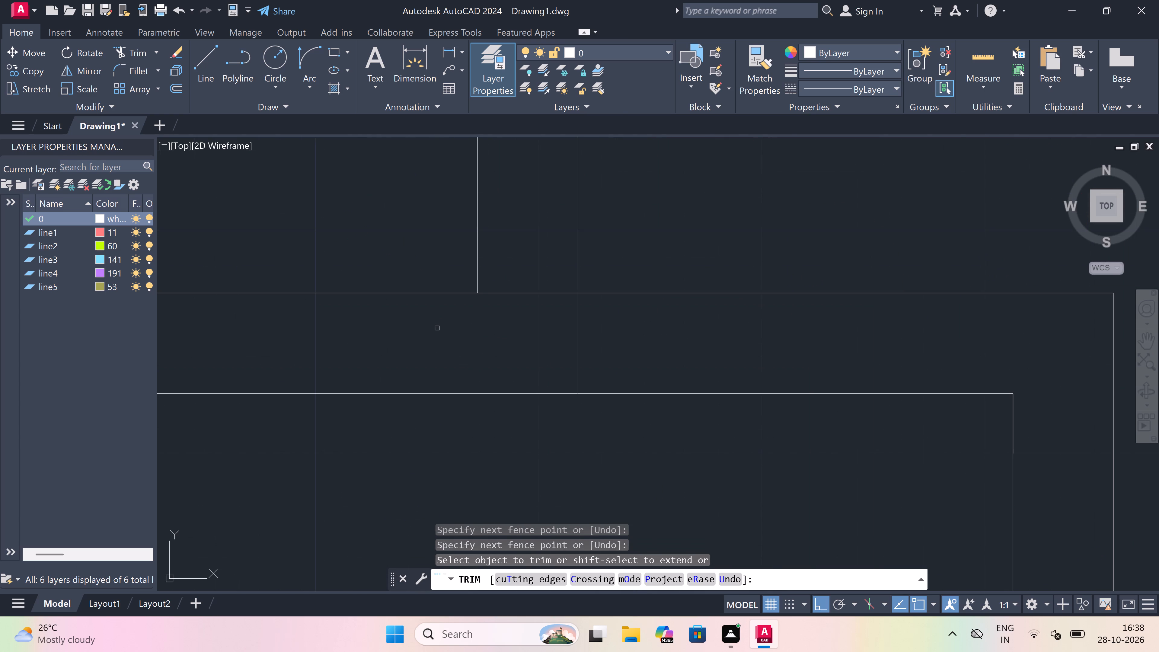
{"action": "left_click_drag", "start_coordinate": [656, 310], "coordinate": [653, 310]}
{"action": "left_click", "coordinate": [462, 345]}
{"action": "left_click", "coordinate": [525, 260]}
{"action": "left_click", "coordinate": [534, 332]}
Trim the leftover lines where the north toilet's new east wall meets the bedroom's south wall, opening the junction between its faces.
{"action": "scroll", "coordinate": [535, 332], "scroll_direction": "down", "scroll_amount": 5}
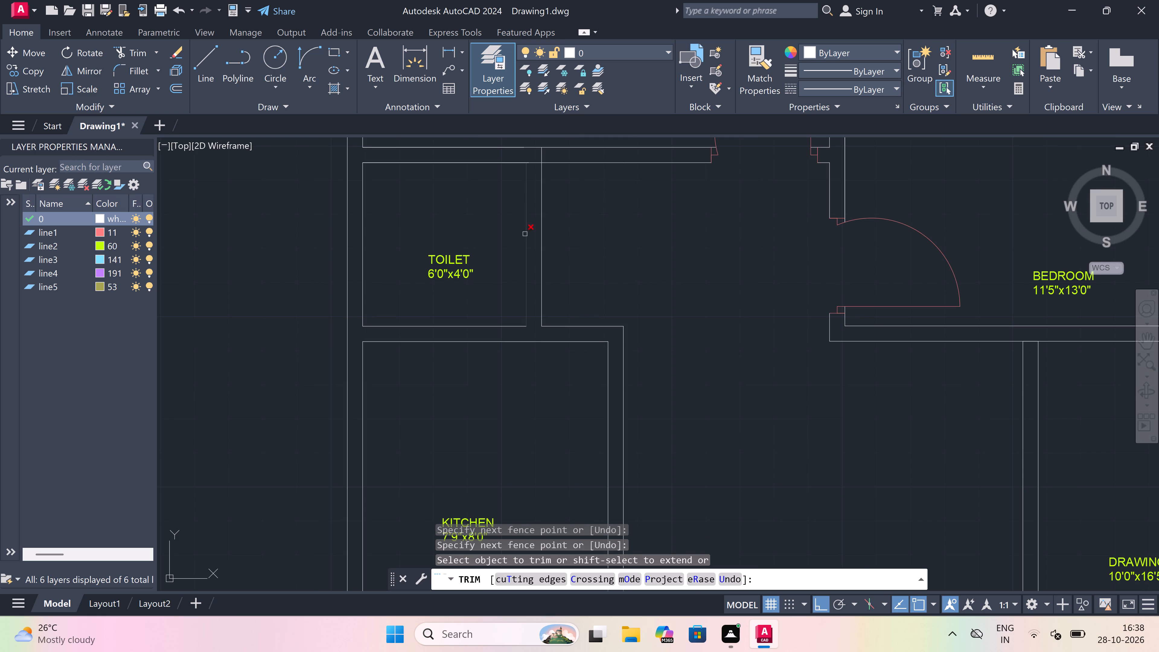
{"action": "scroll", "coordinate": [525, 228], "scroll_direction": "down", "scroll_amount": 3}
{"action": "scroll", "coordinate": [525, 209], "scroll_direction": "up", "scroll_amount": 6}
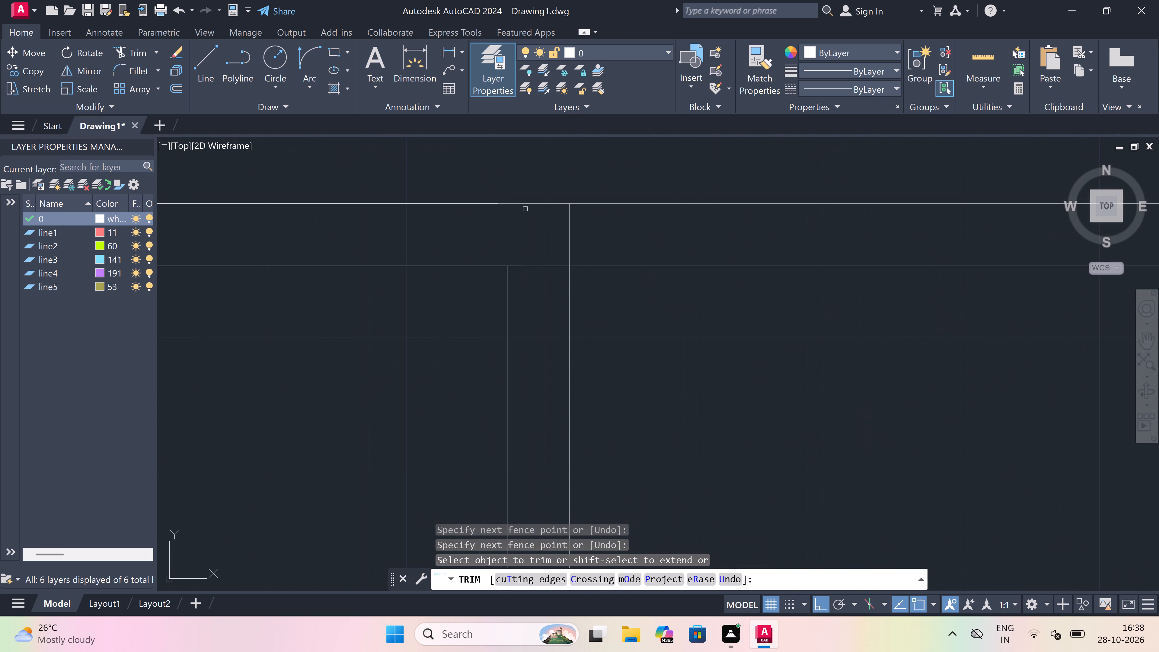
{"action": "left_click", "coordinate": [522, 213]}
{"action": "left_click", "coordinate": [648, 212]}
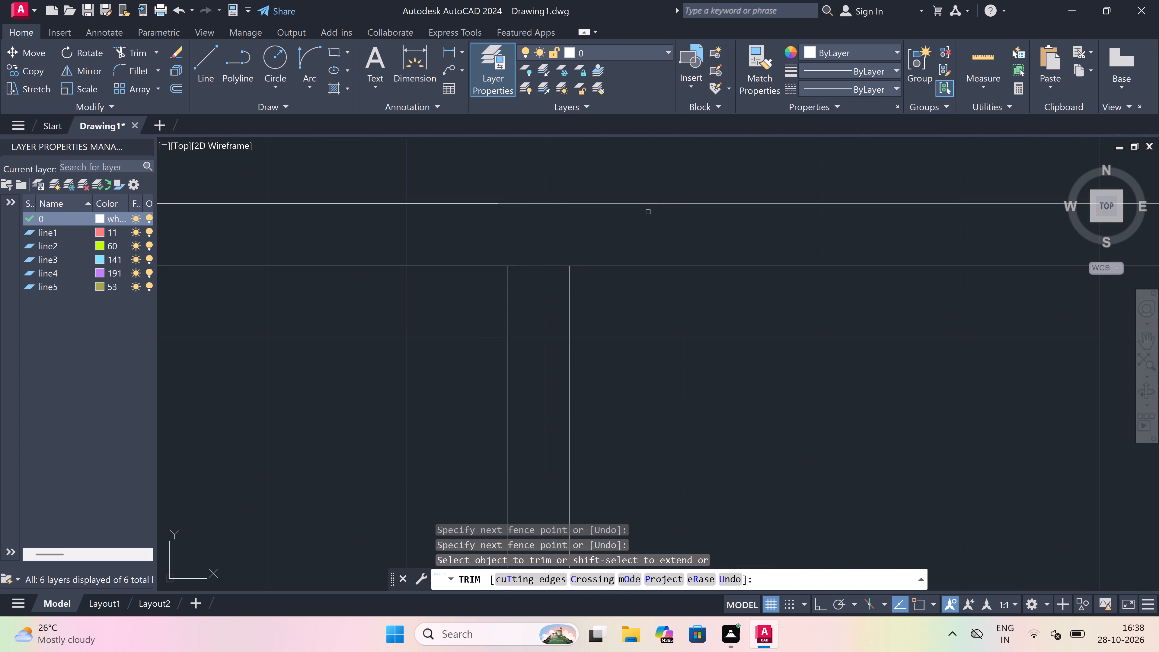
{"action": "left_click", "coordinate": [540, 254]}
{"action": "left_click", "coordinate": [544, 329]}
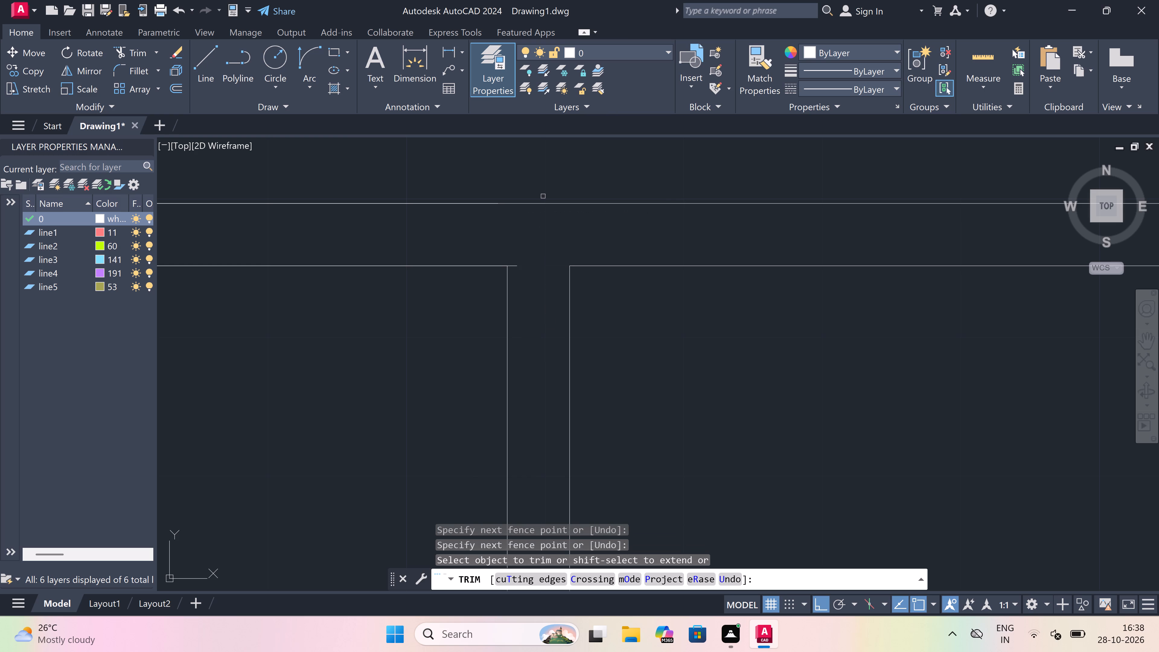
{"action": "scroll", "coordinate": [520, 232], "scroll_direction": "up", "scroll_amount": 3}
{"action": "left_click_drag", "start_coordinate": [492, 385], "coordinate": [490, 375]}
{"action": "left_click", "coordinate": [477, 291]}
{"action": "key", "text": "Escape"}
On layer line1, draw the east jamb across the bedroom–north toilet wall, with a 2" stop and a 2' door leaf into the toilet.
{"action": "scroll", "coordinate": [600, 275], "scroll_direction": "down", "scroll_amount": 5}
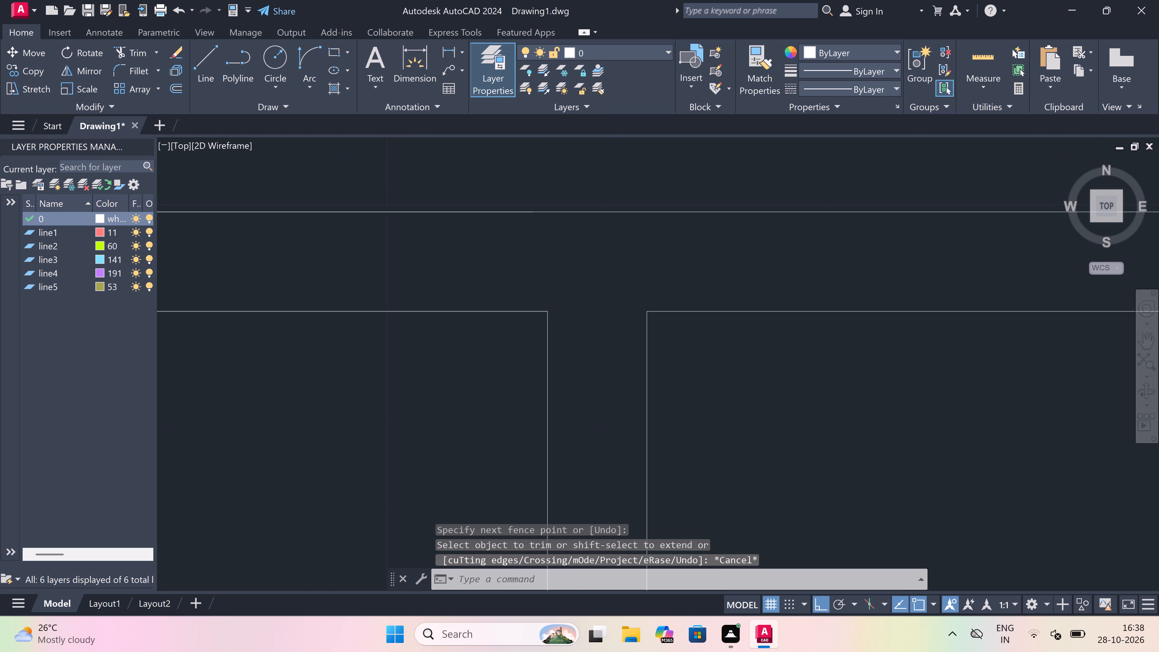
{"action": "scroll", "coordinate": [600, 275], "scroll_direction": "down", "scroll_amount": 4}
{"action": "scroll", "coordinate": [586, 283], "scroll_direction": "up", "scroll_amount": 1}
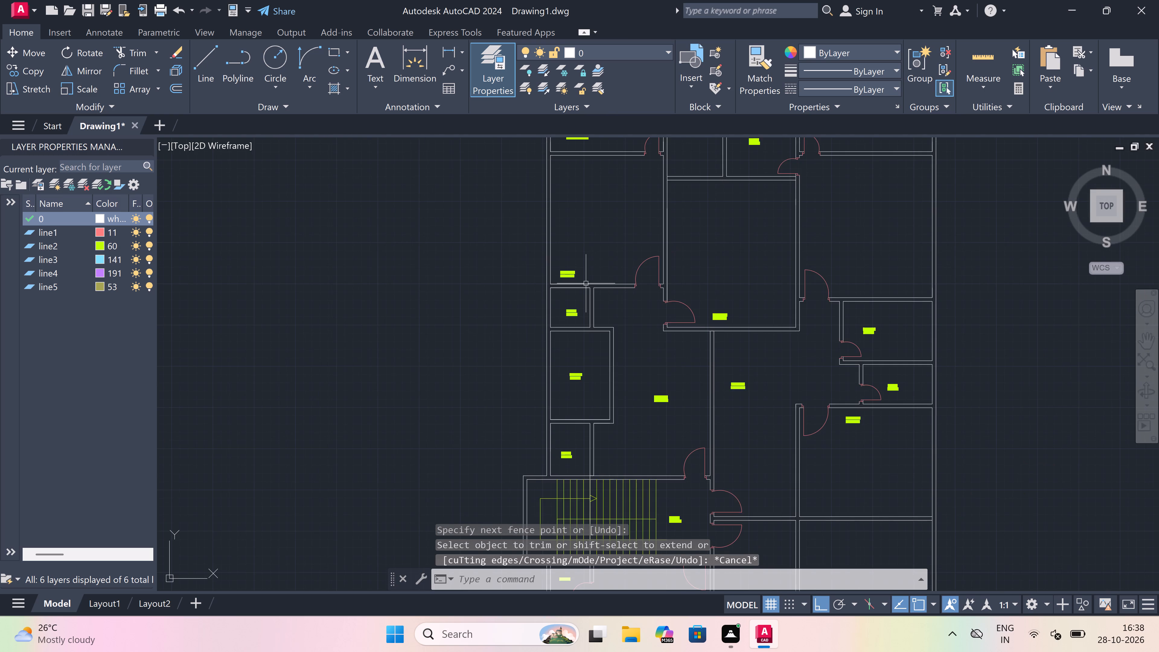
{"action": "scroll", "coordinate": [586, 283], "scroll_direction": "up", "scroll_amount": 2}
{"action": "key", "text": "l"}
{"action": "key", "text": "space"}
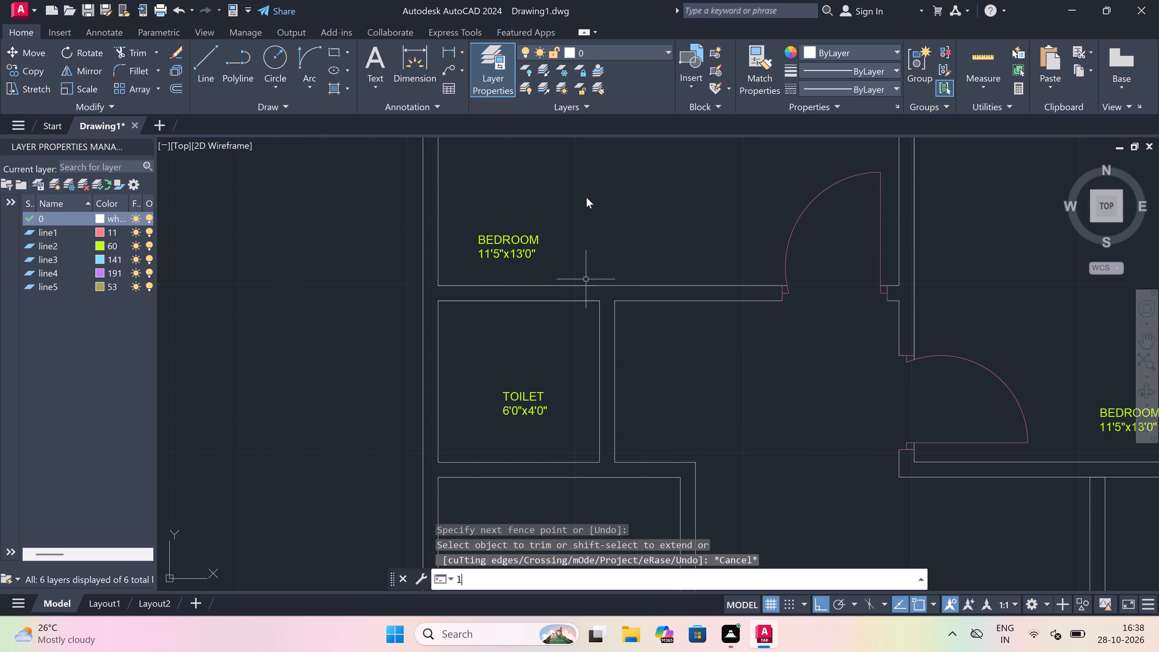
{"action": "left_click", "coordinate": [618, 48]}
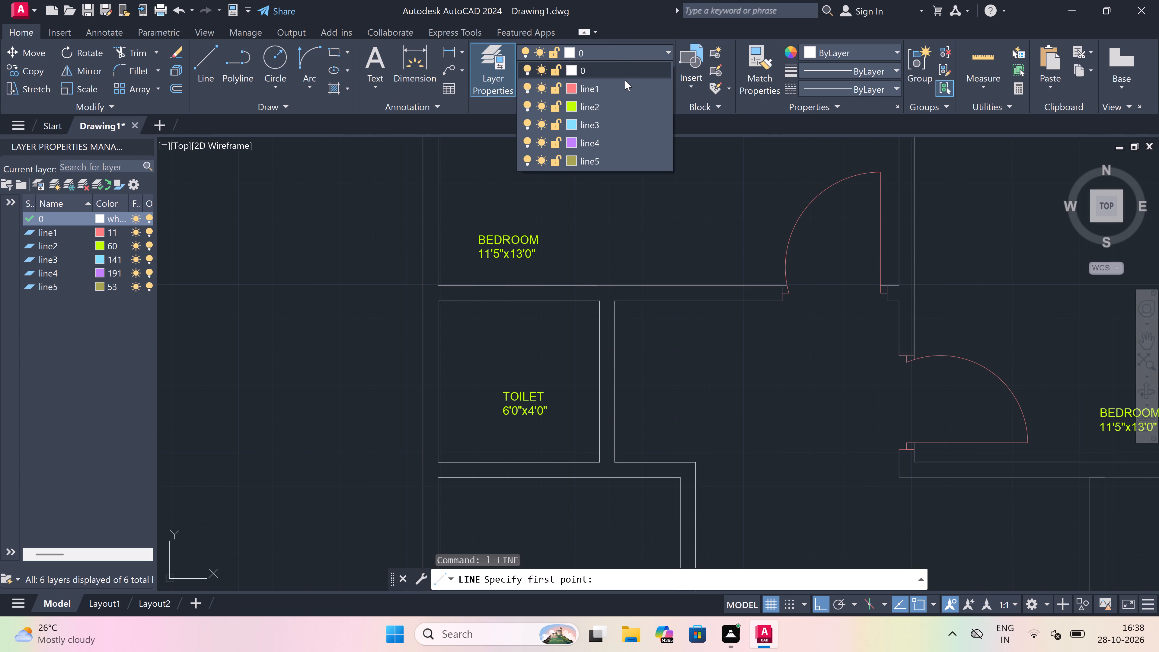
{"action": "left_click", "coordinate": [626, 89]}
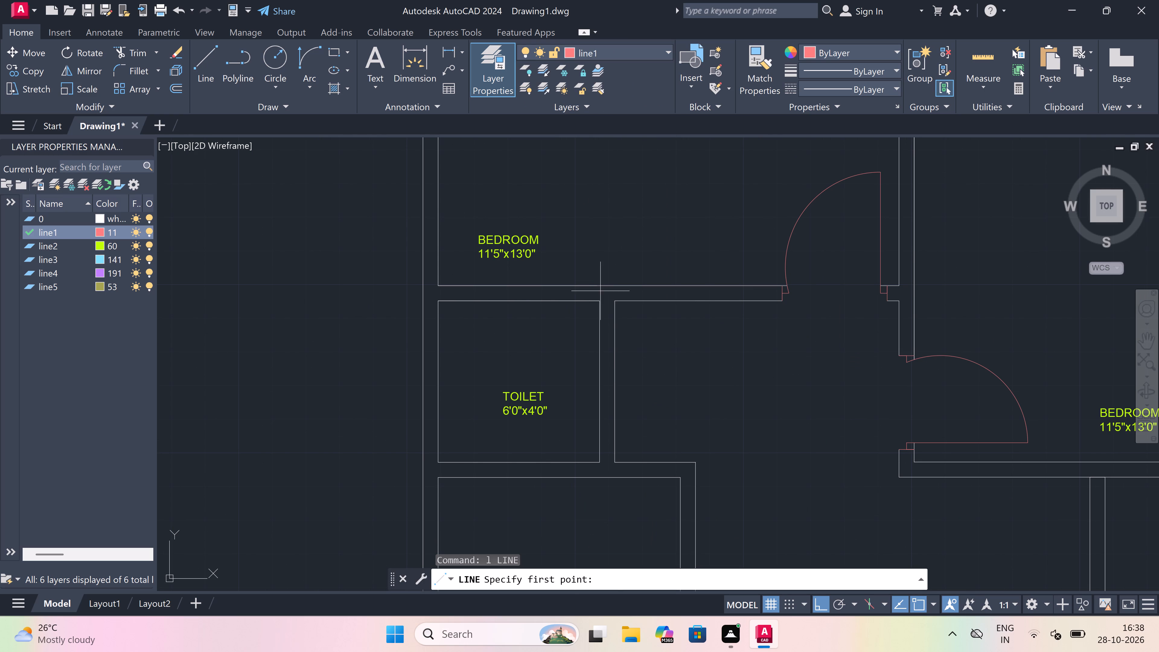
{"action": "scroll", "coordinate": [588, 299], "scroll_direction": "up", "scroll_amount": 2}
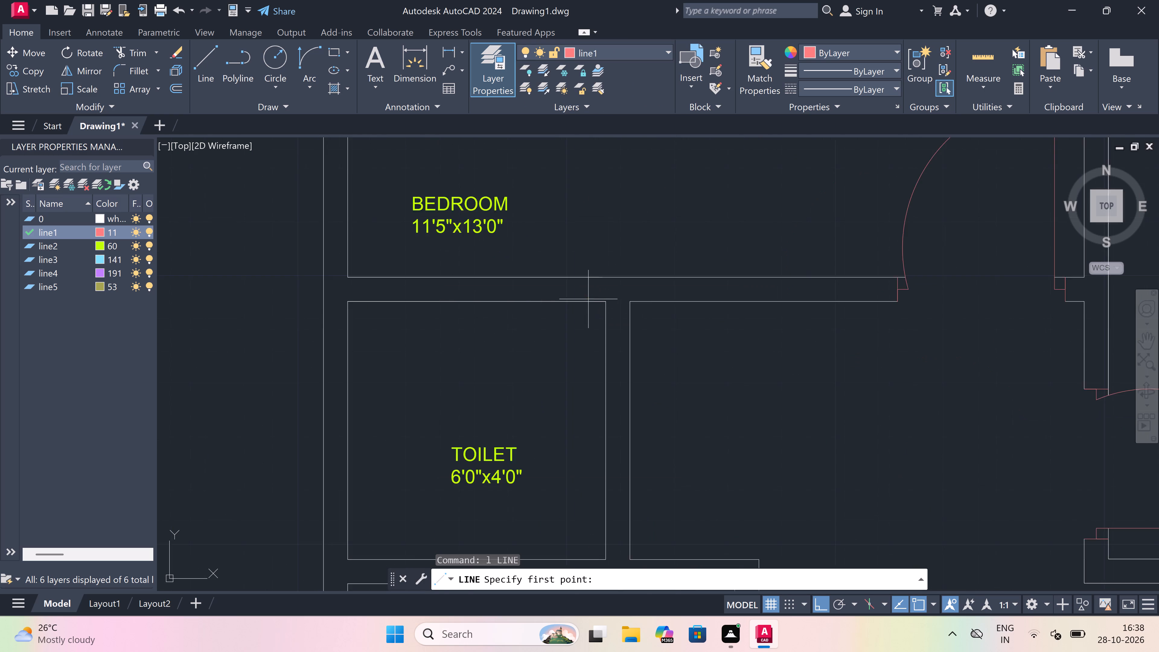
{"action": "left_click_drag", "start_coordinate": [588, 299], "coordinate": [590, 296]}
{"action": "left_click_drag", "start_coordinate": [590, 263], "coordinate": [590, 266]}
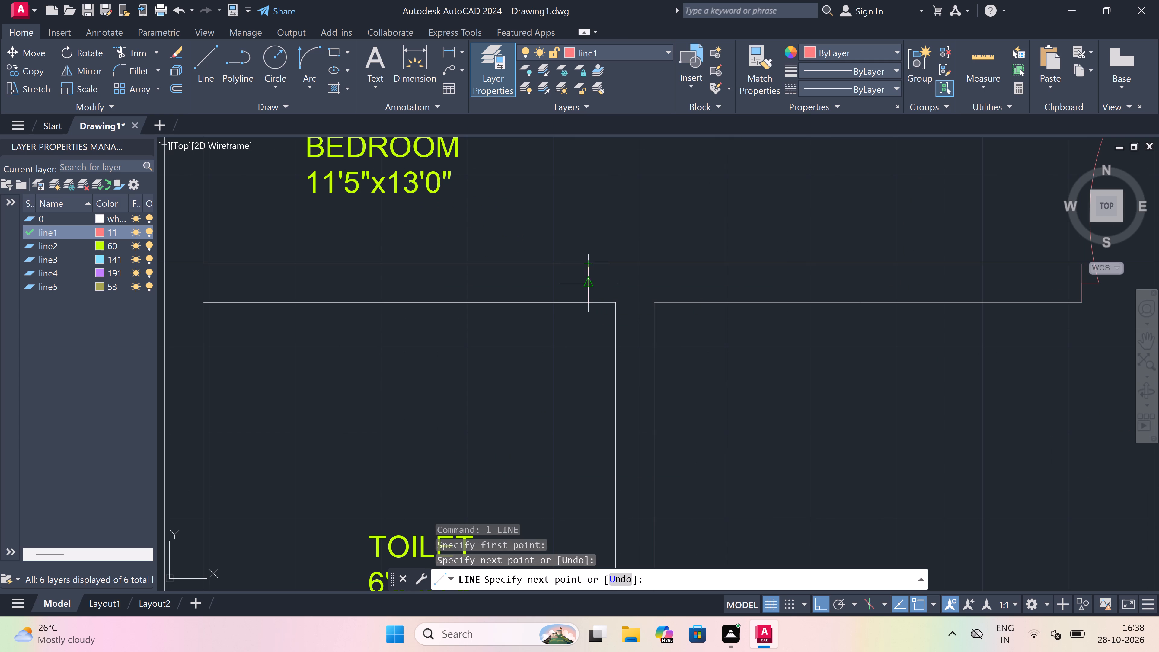
{"action": "left_click_drag", "start_coordinate": [590, 286], "coordinate": [588, 289]}
{"action": "key", "text": "2"}
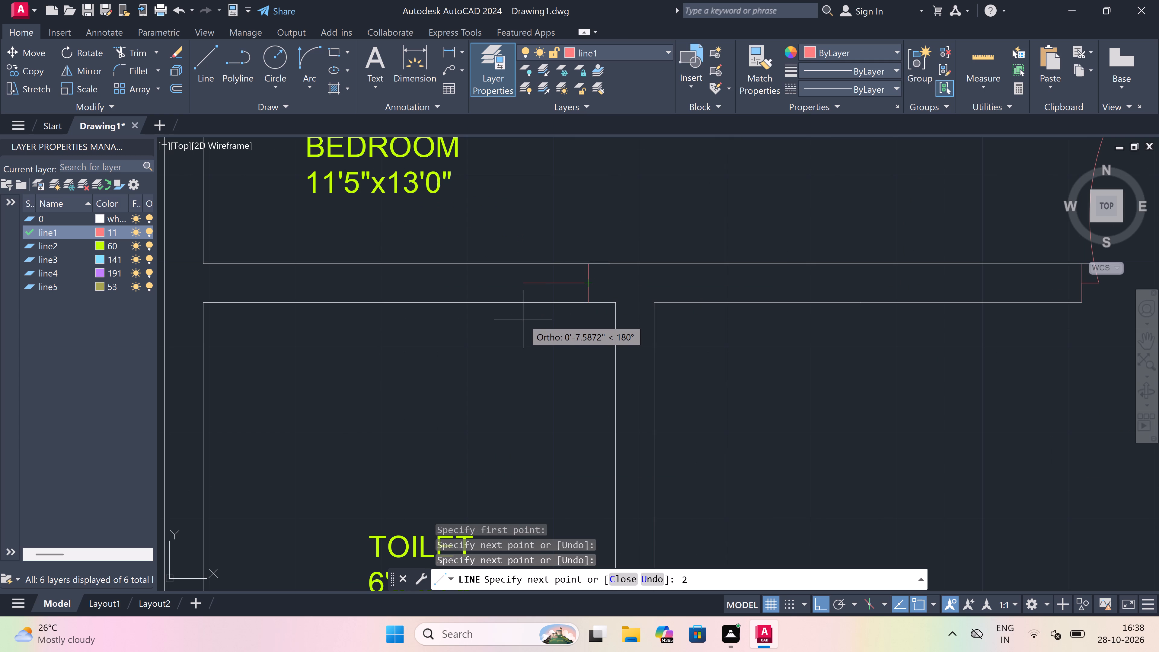
{"action": "key", "text": "shift+quotedbl"}
{"action": "key", "text": "space"}
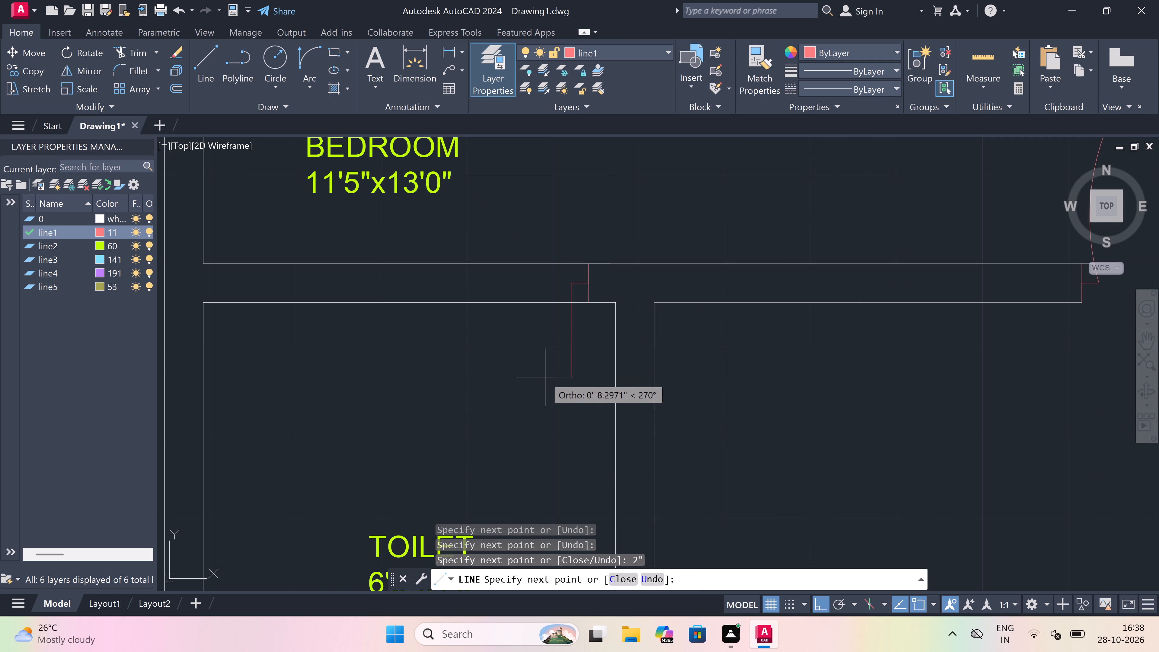
{"action": "key", "text": "2"}
{"action": "key", "text": "apostrophe"}
{"action": "key", "text": "space"}
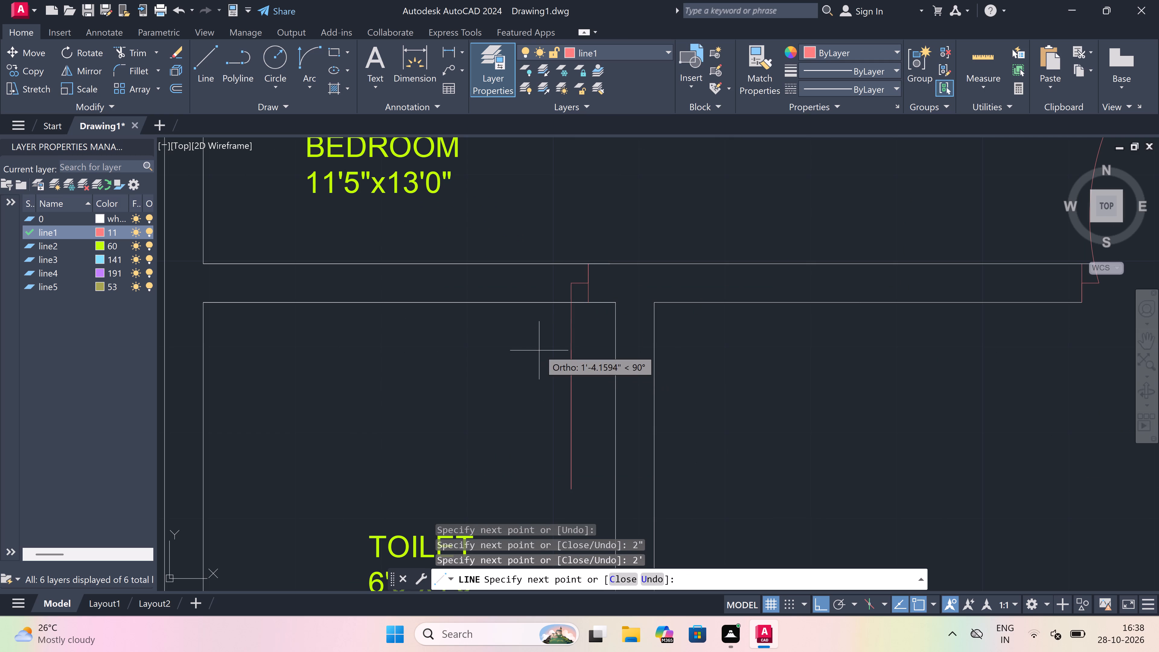
{"action": "key", "text": "Escape"}
Draw the west jamb line across the bedroom–north toilet wall, with a 2" stop from its midpoint towards the door leaf.
{"action": "key", "text": "space"}
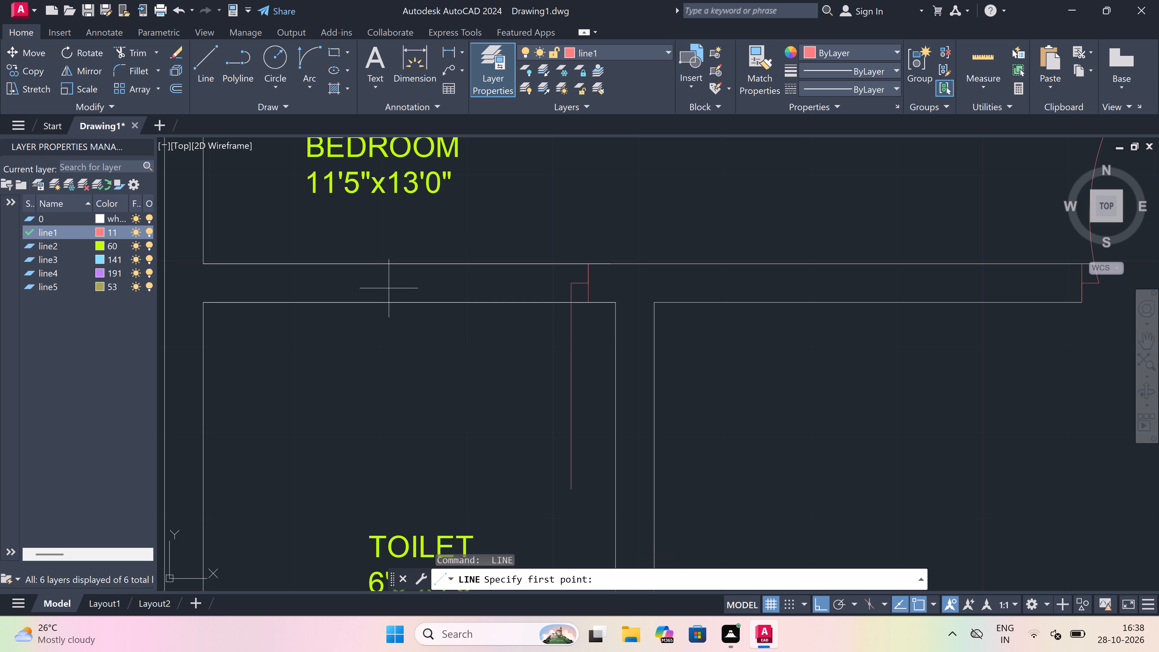
{"action": "left_click", "coordinate": [396, 266]}
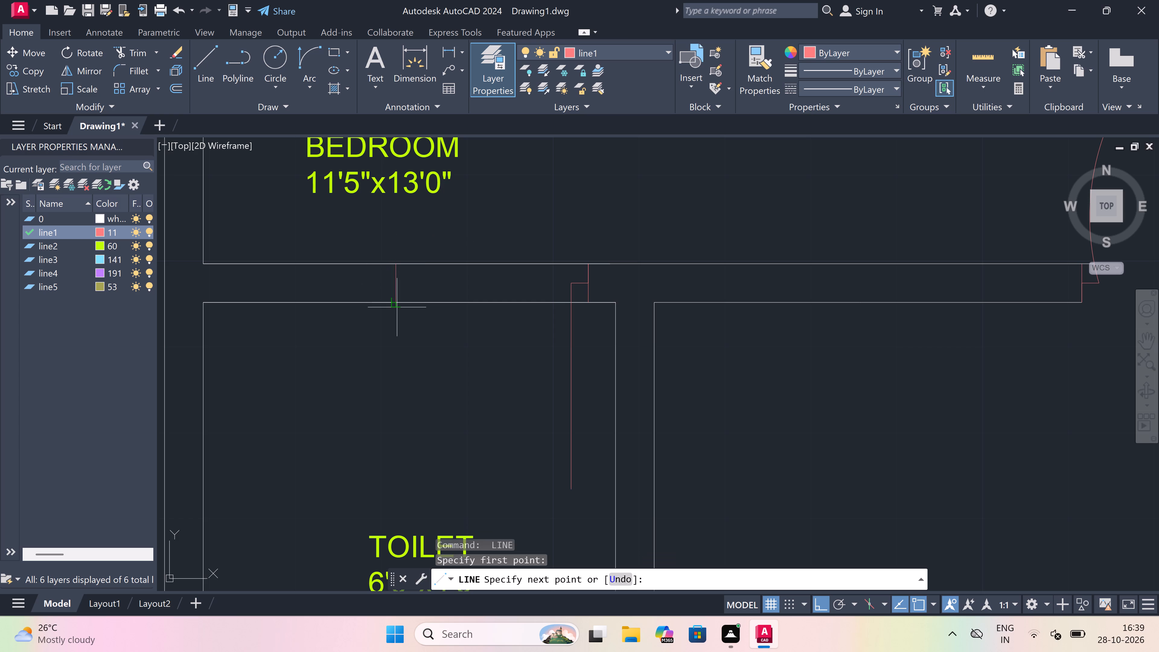
{"action": "left_click", "coordinate": [397, 307]}
{"action": "left_click", "coordinate": [395, 286]}
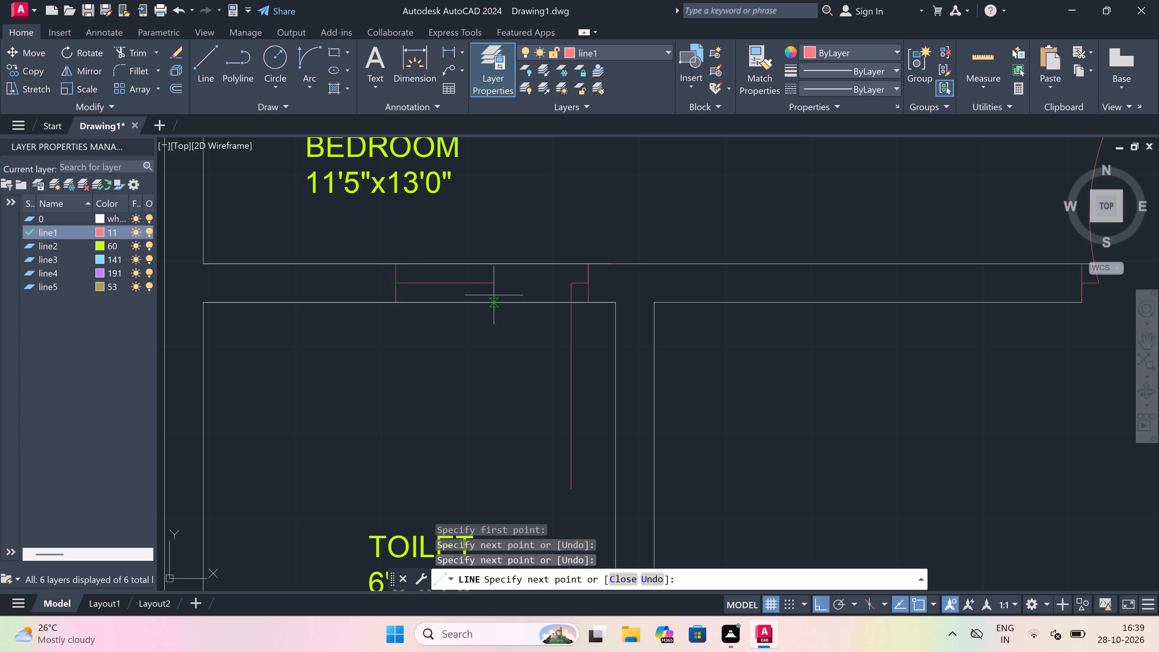
{"action": "key", "text": "2"}
{"action": "key", "text": "shift+quotedbl"}
{"action": "key", "text": "space"}
{"action": "key", "text": "Escape"}
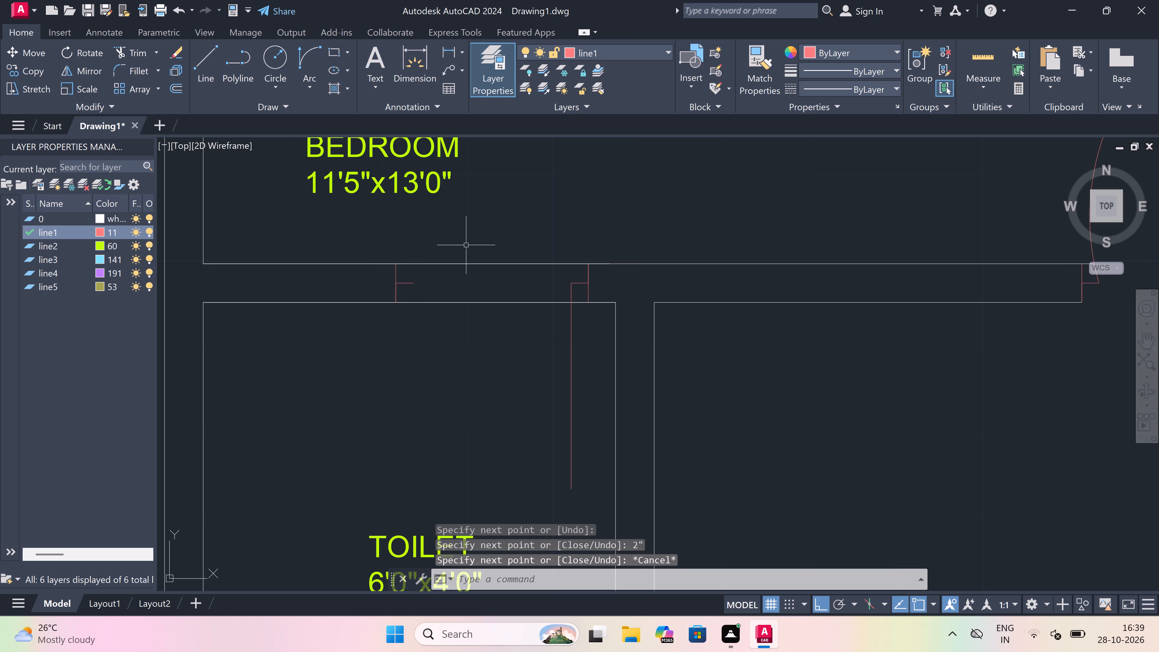
Draw the door swing arc from the free end of the leaf to the west jamb's stop, curving into the toilet.
{"action": "left_click", "coordinate": [308, 56]}
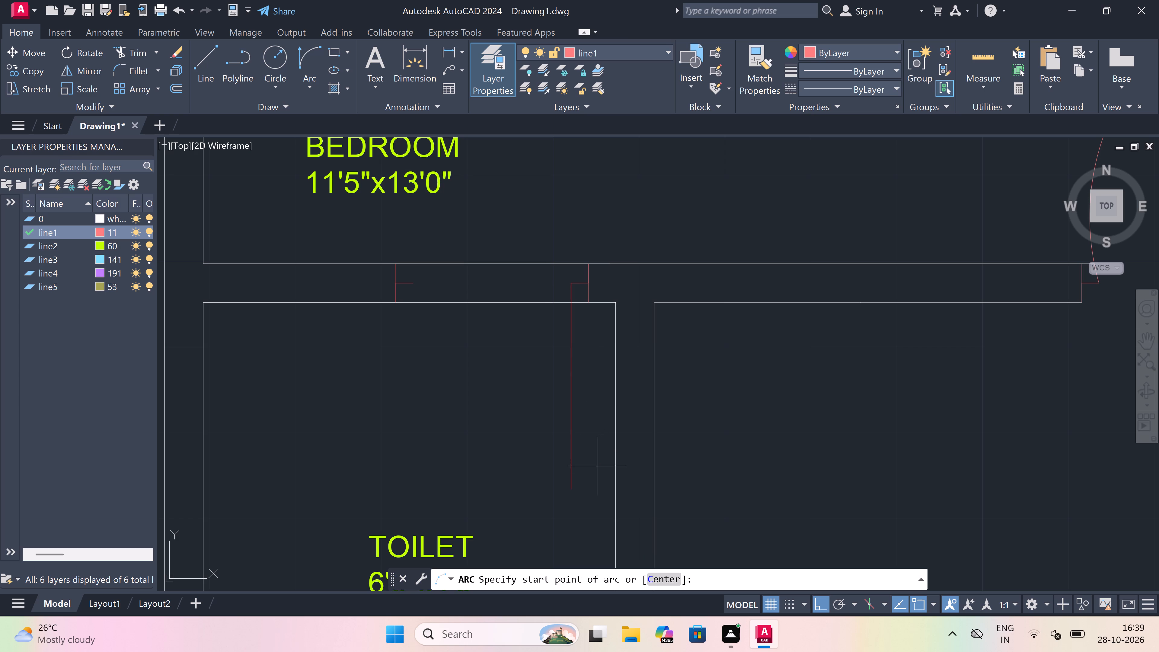
{"action": "left_click_drag", "start_coordinate": [568, 494], "coordinate": [554, 479]}
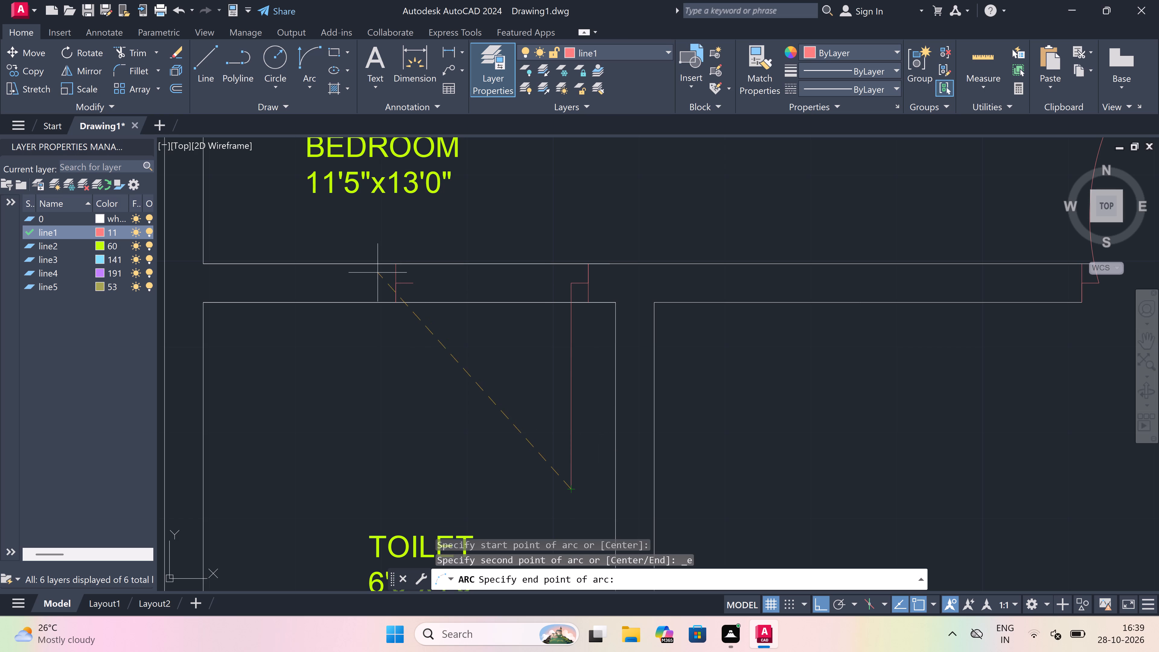
{"action": "left_click", "coordinate": [416, 286]}
{"action": "left_click", "coordinate": [359, 381]}
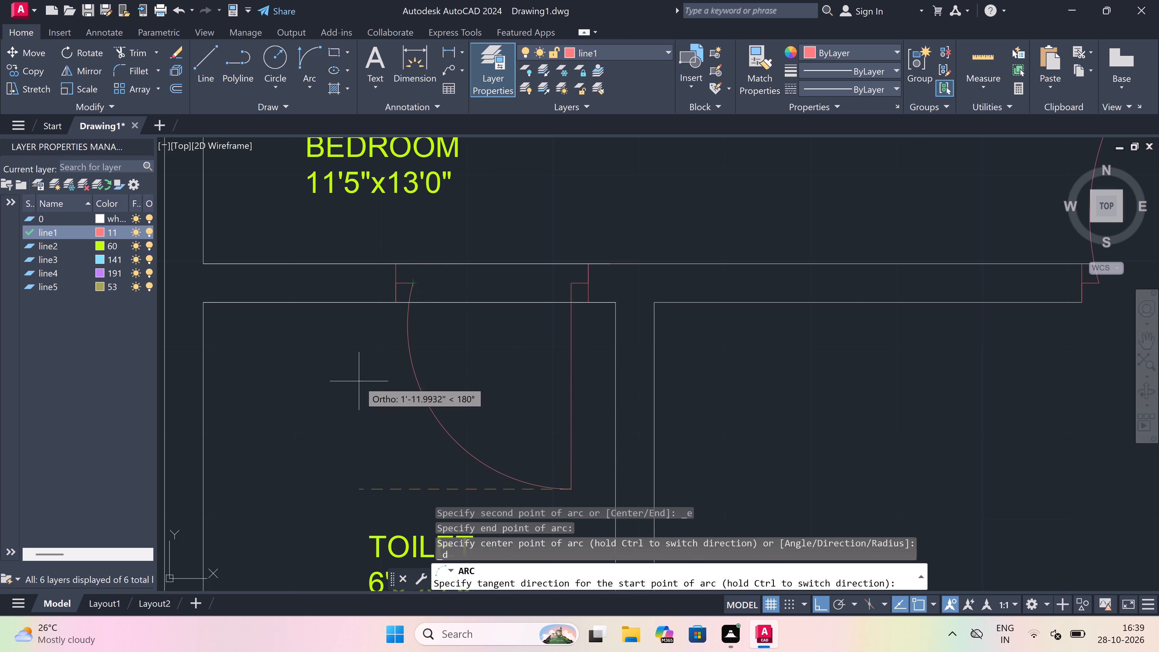
Trim both wall lines between the new door's jambs to open the doorway between the bedroom and the north toilet.
{"action": "key", "text": "t"}
{"action": "key", "text": "r"}
{"action": "key", "text": "space"}
{"action": "left_click_drag", "start_coordinate": [483, 248], "coordinate": [485, 257]}
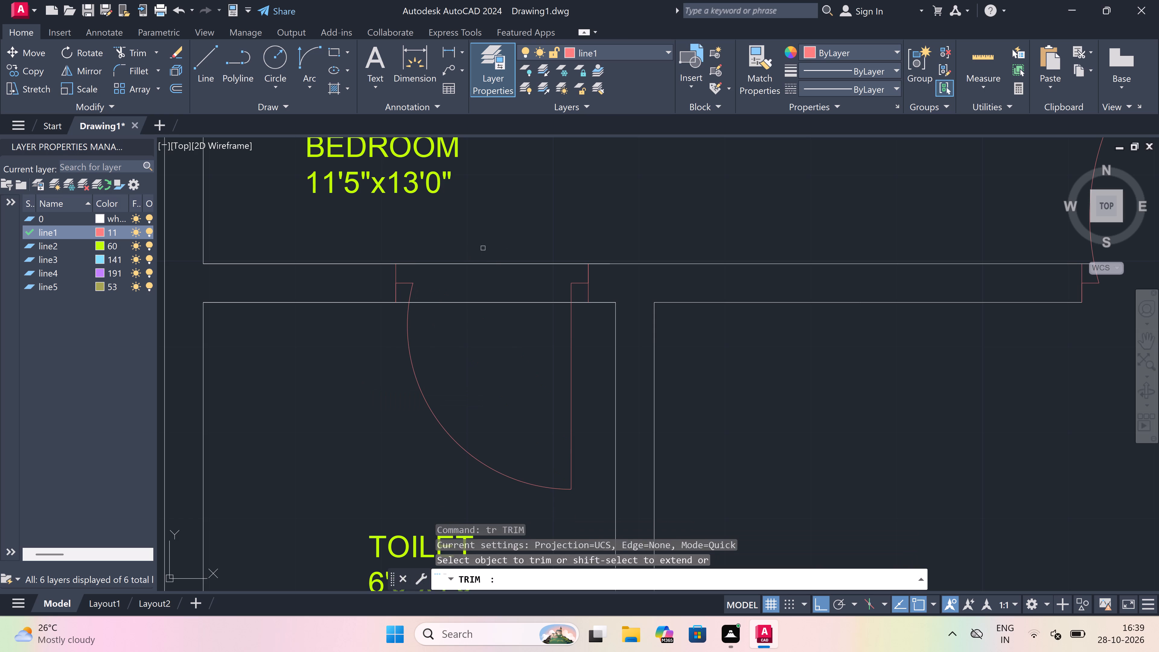
{"action": "left_click", "coordinate": [512, 411]}
{"action": "key", "text": "Escape"}
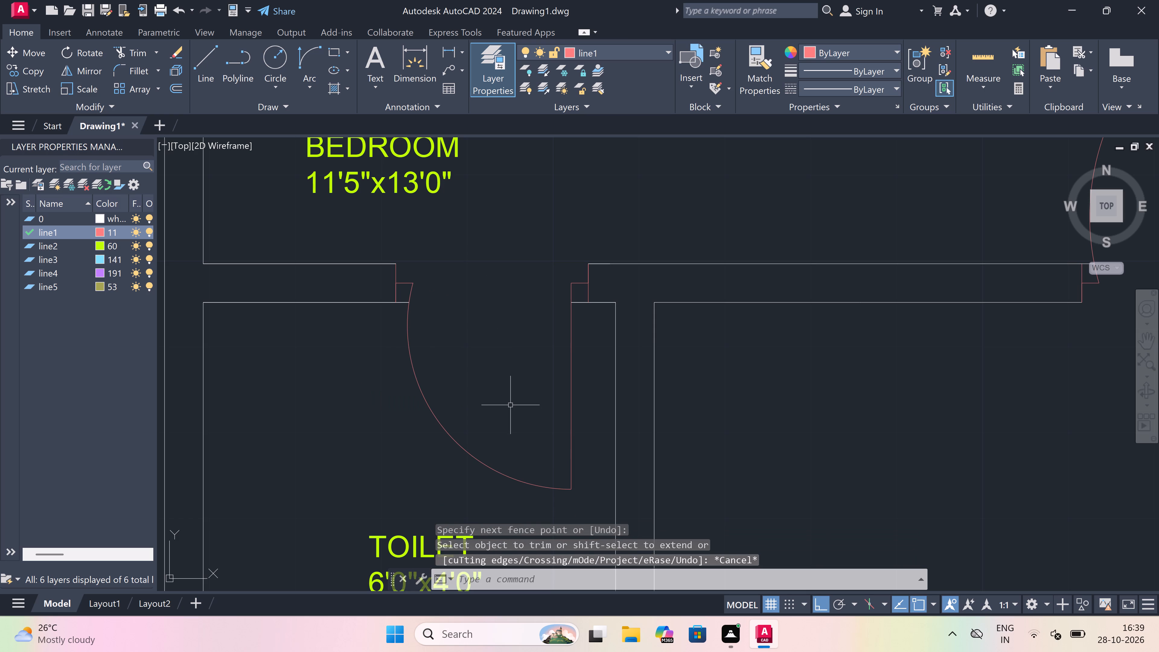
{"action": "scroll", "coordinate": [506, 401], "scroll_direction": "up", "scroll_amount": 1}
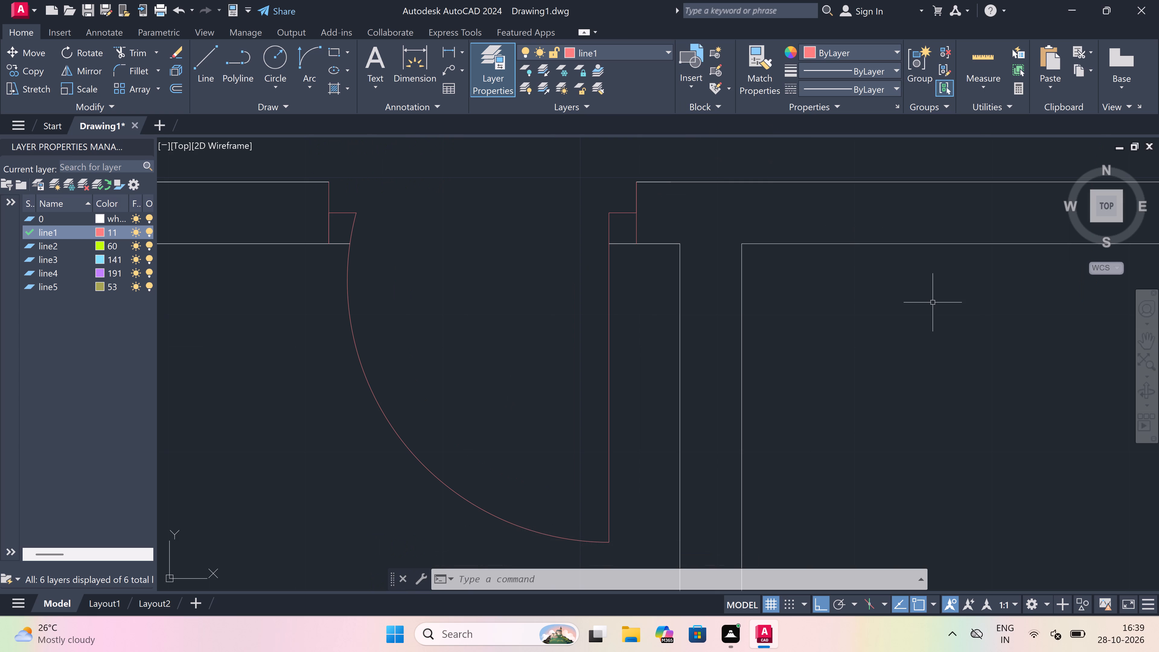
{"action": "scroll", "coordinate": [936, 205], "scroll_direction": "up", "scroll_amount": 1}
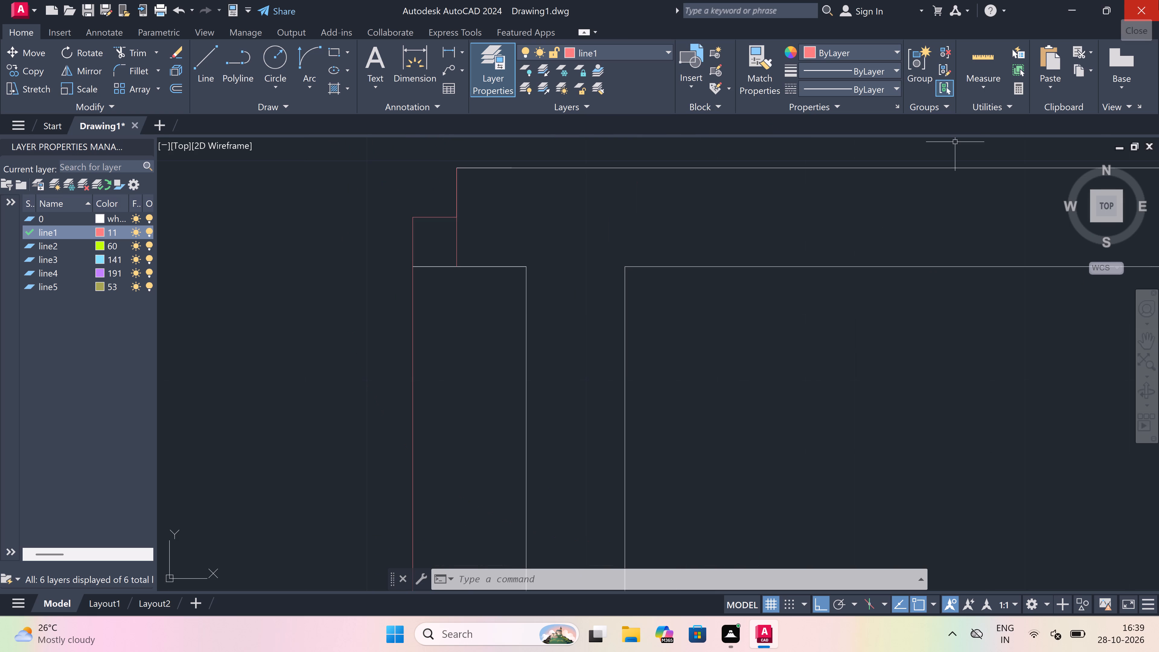
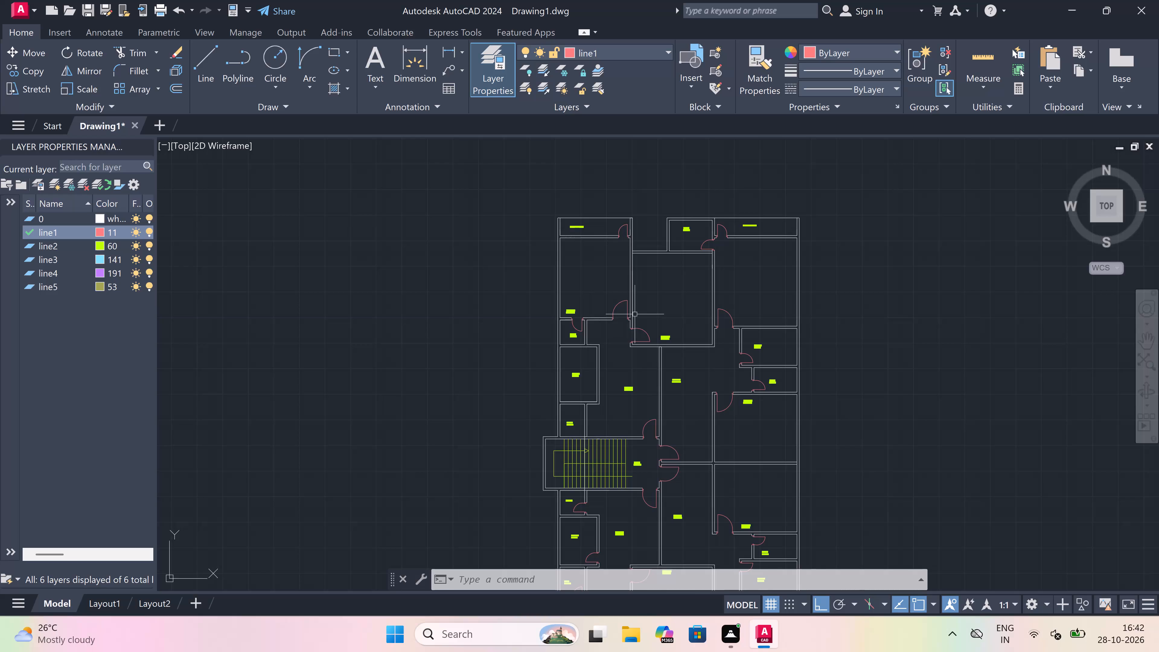
Draw the north jamb across the east wall of the toilet south of the kitchen, with a 2" stop and 2' door leaf into the toilet.
{"action": "scroll", "coordinate": [635, 314], "scroll_direction": "down", "scroll_amount": 3}
{"action": "scroll", "coordinate": [648, 344], "scroll_direction": "up", "scroll_amount": 3}
{"action": "scroll", "coordinate": [624, 321], "scroll_direction": "up", "scroll_amount": 1}
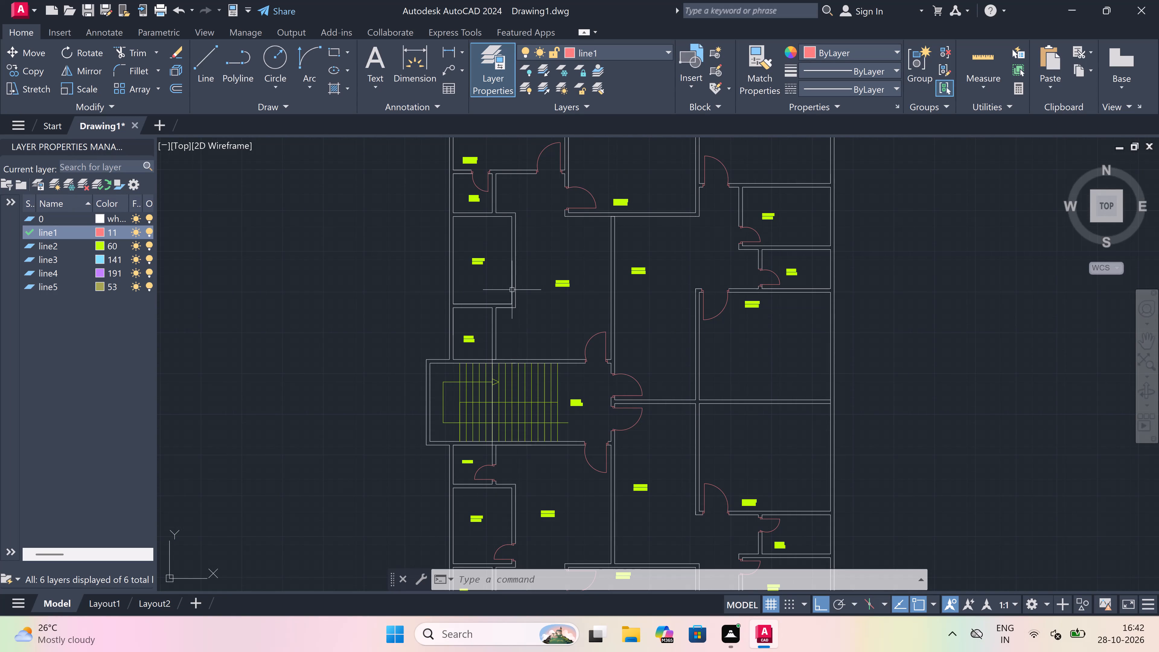
{"action": "type", "text": "l"}
{"action": "key", "text": "space"}
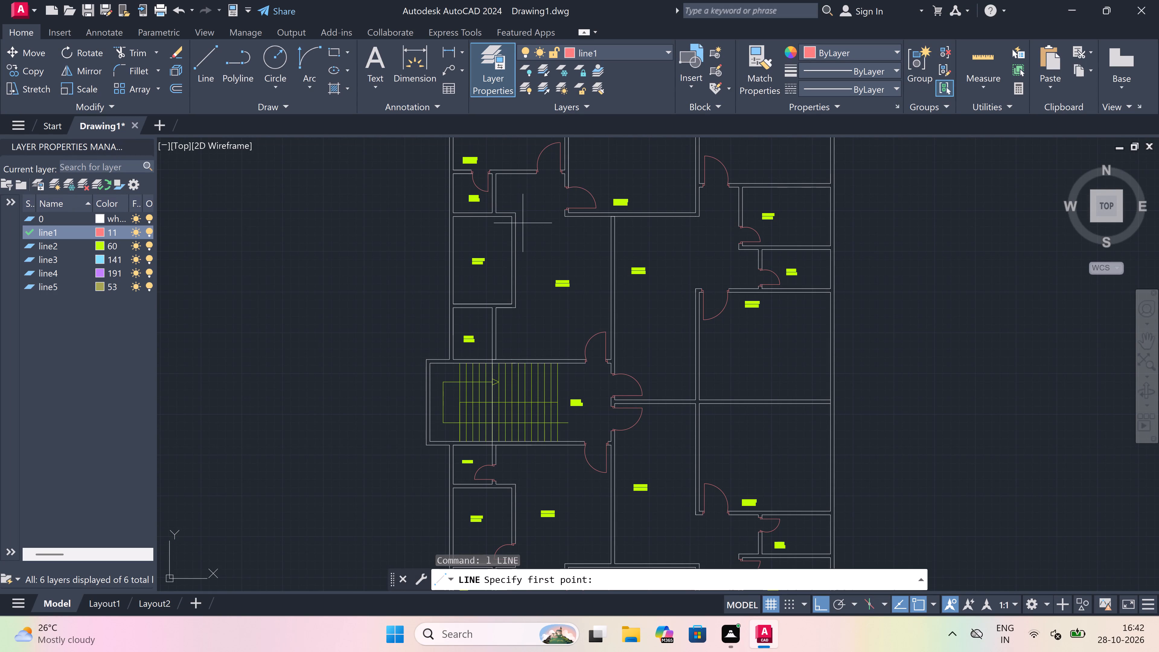
{"action": "scroll", "coordinate": [522, 264], "scroll_direction": "down", "scroll_amount": 1}
{"action": "scroll", "coordinate": [510, 278], "scroll_direction": "up", "scroll_amount": 1}
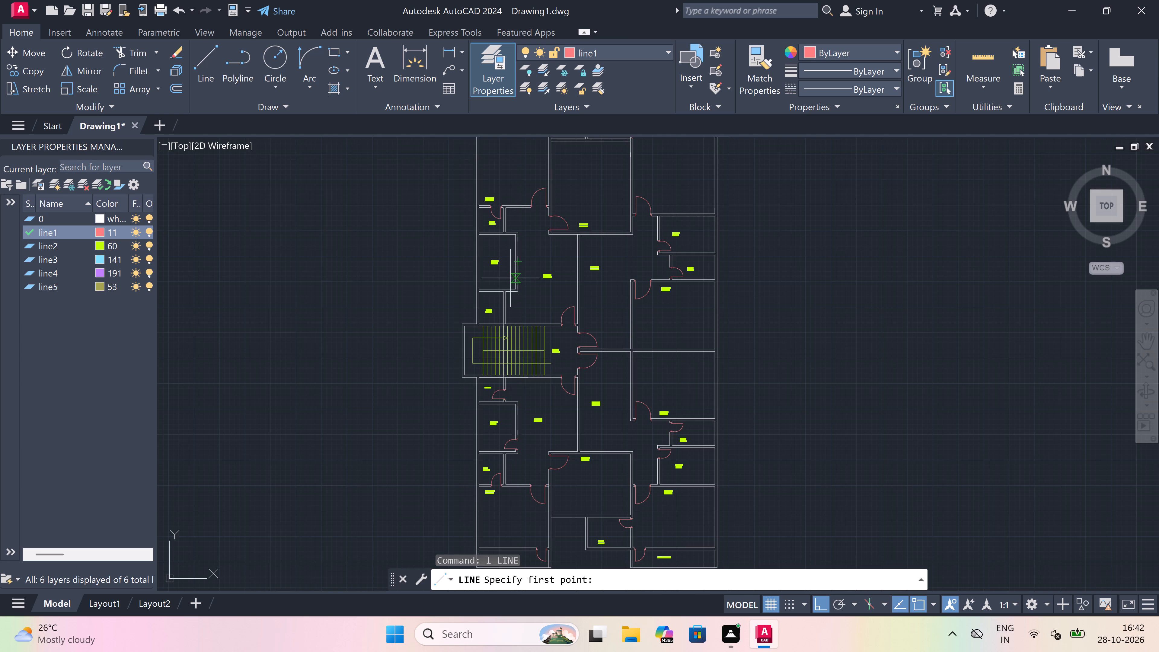
{"action": "scroll", "coordinate": [498, 297], "scroll_direction": "up", "scroll_amount": 3}
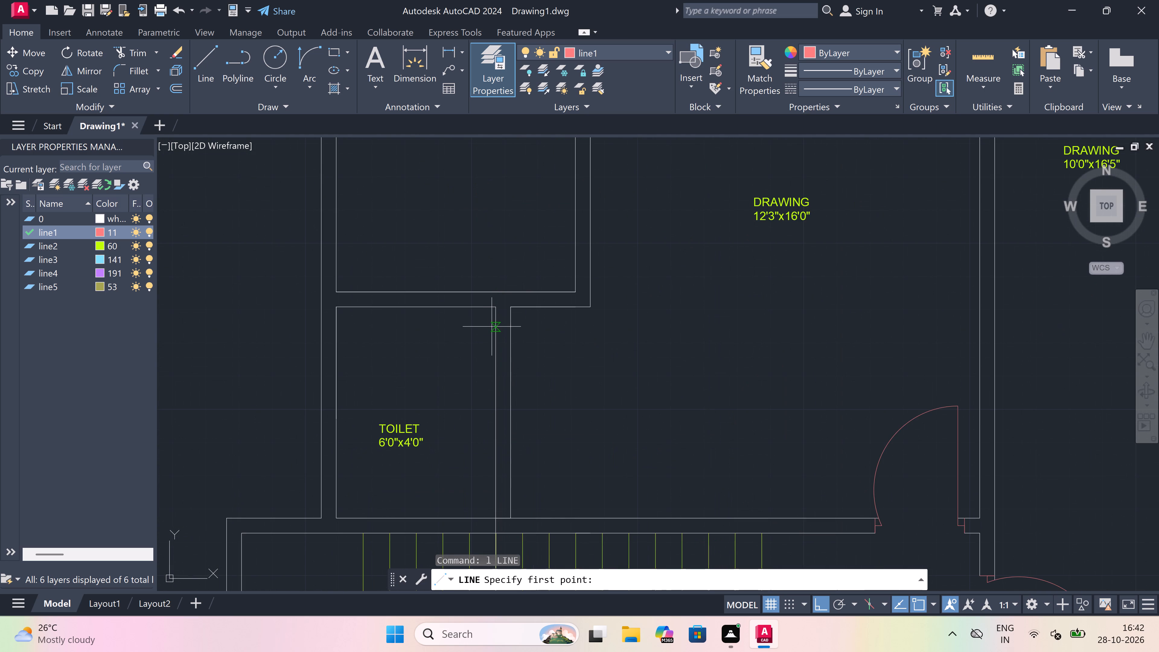
{"action": "scroll", "coordinate": [500, 319], "scroll_direction": "up", "scroll_amount": 1}
{"action": "left_click", "coordinate": [496, 316]}
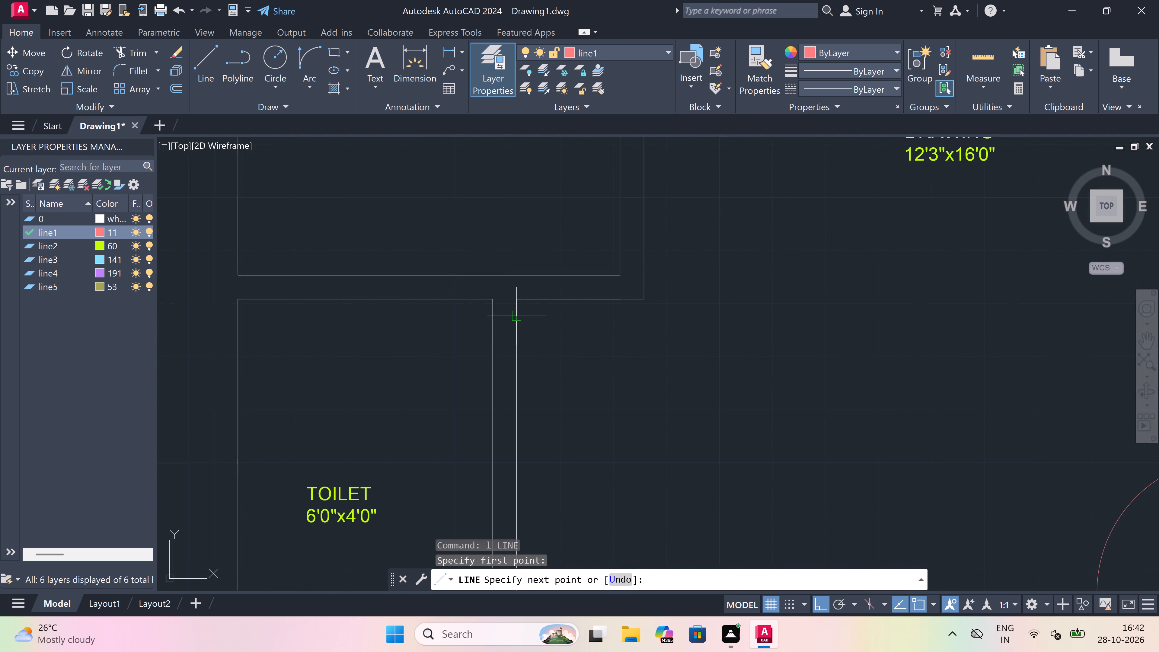
{"action": "left_click", "coordinate": [517, 314]}
{"action": "left_click_drag", "start_coordinate": [506, 311], "coordinate": [503, 323]}
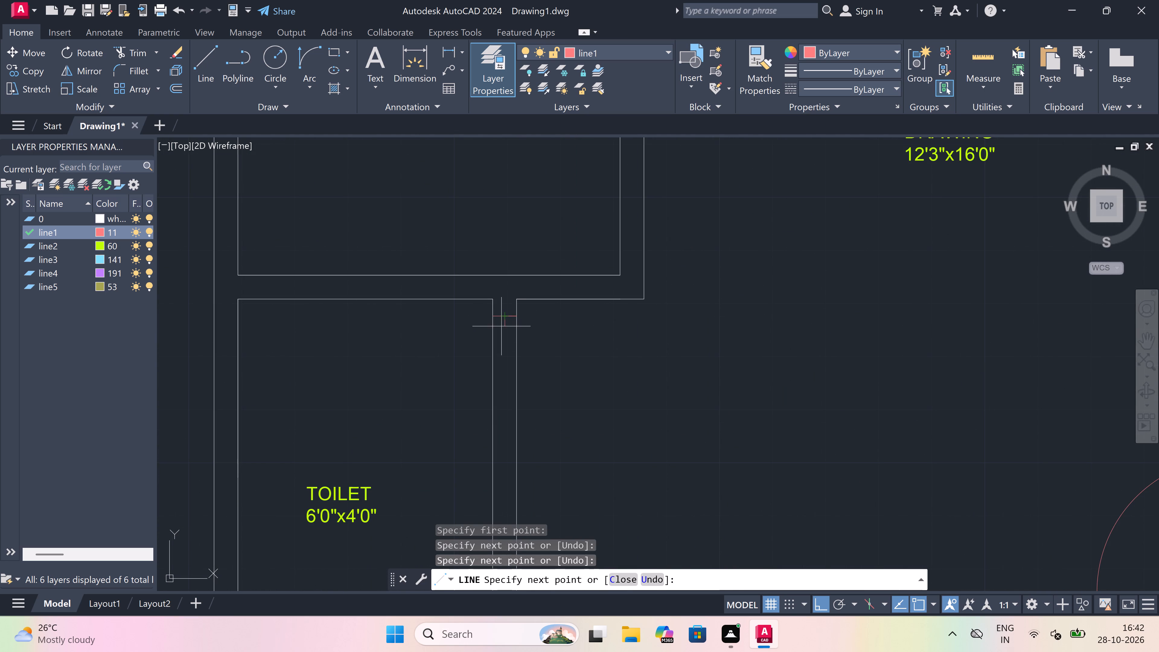
{"action": "key", "text": "2"}
{"action": "key", "text": "shift+quotedbl"}
{"action": "key", "text": "space"}
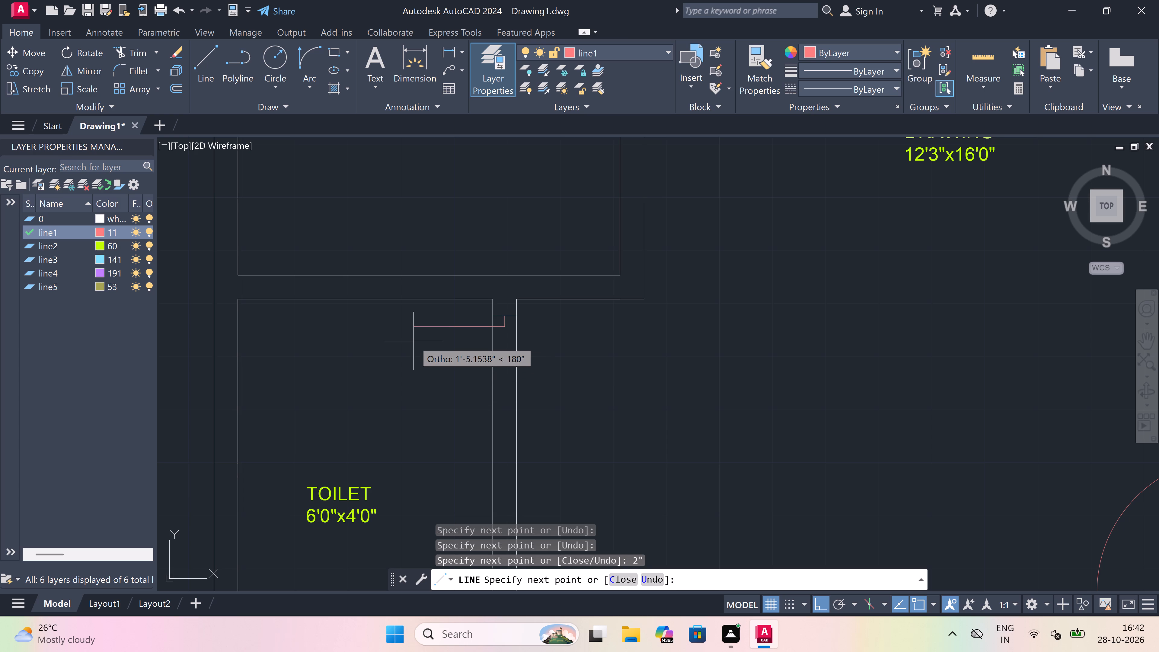
{"action": "key", "text": "2"}
{"action": "type", "text": "'"}
{"action": "key", "text": "space"}
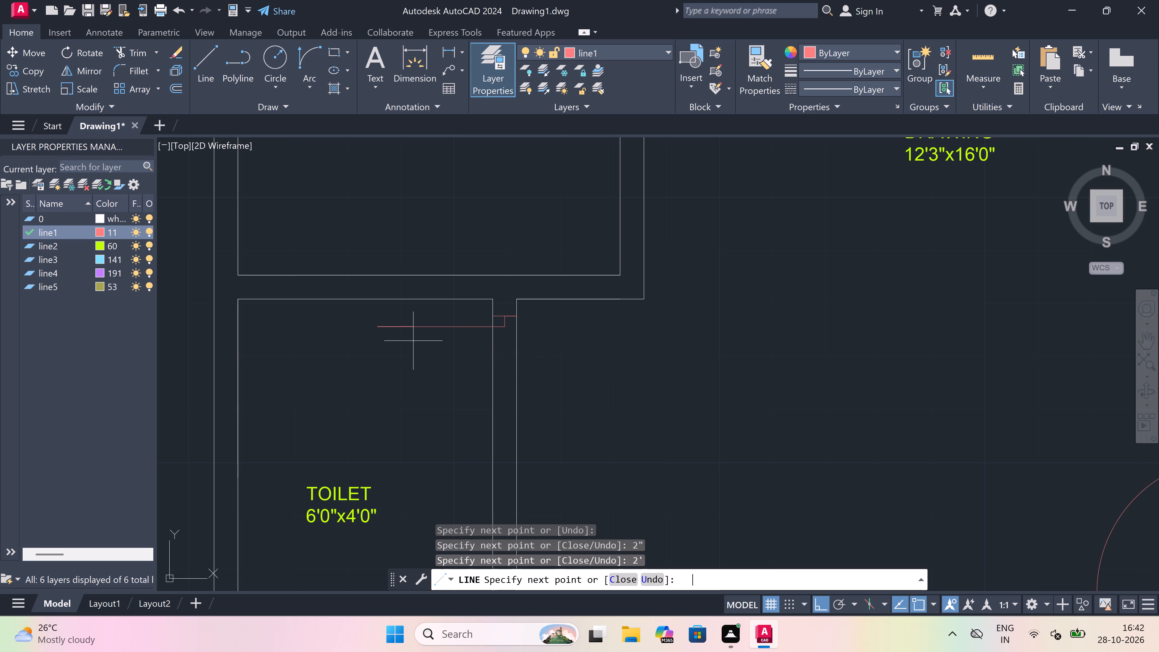
{"action": "key", "text": "Escape"}
Draw the south jamb line across the toilet's east wall, with a 2" stop north from its midpoint towards the door leaf.
{"action": "key", "text": "space"}
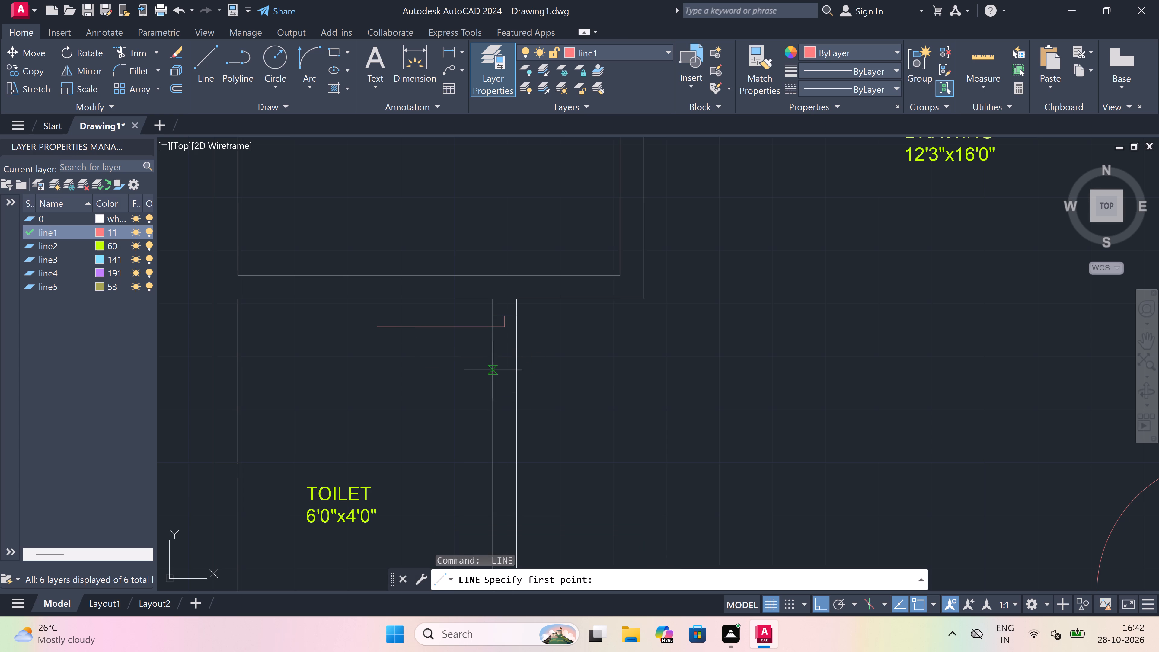
{"action": "left_click", "coordinate": [492, 418]}
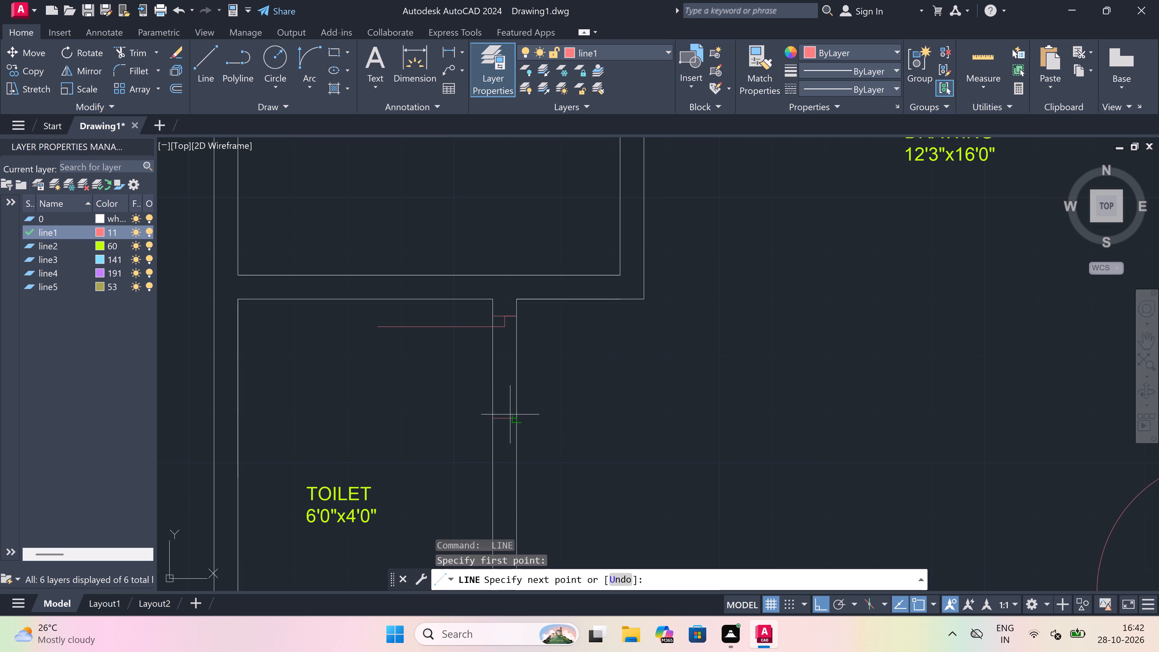
{"action": "left_click", "coordinate": [516, 416]}
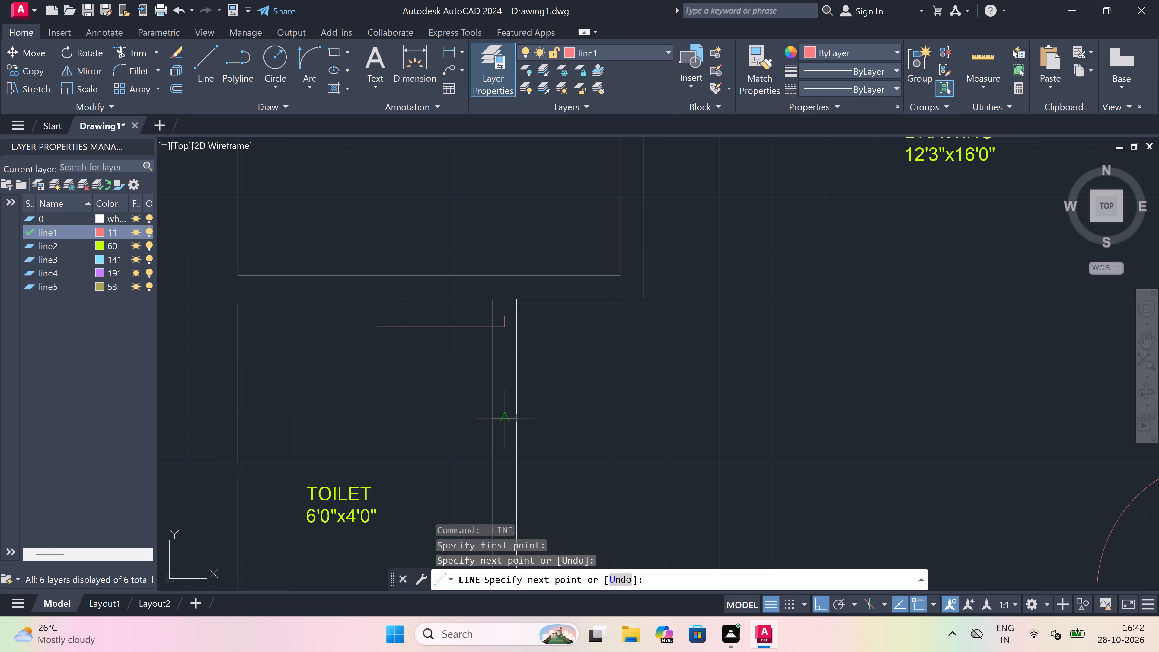
{"action": "left_click_drag", "start_coordinate": [502, 416], "coordinate": [507, 407]}
{"action": "key", "text": "2"}
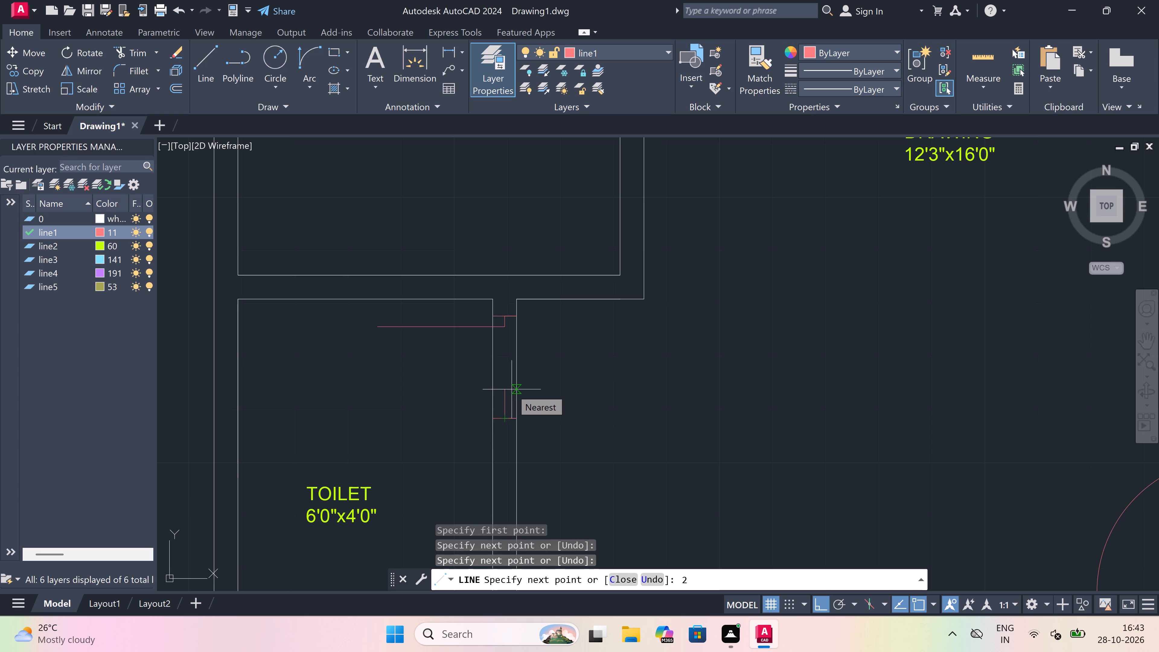
{"action": "key", "text": "shift+quotedbl"}
{"action": "key", "text": "space"}
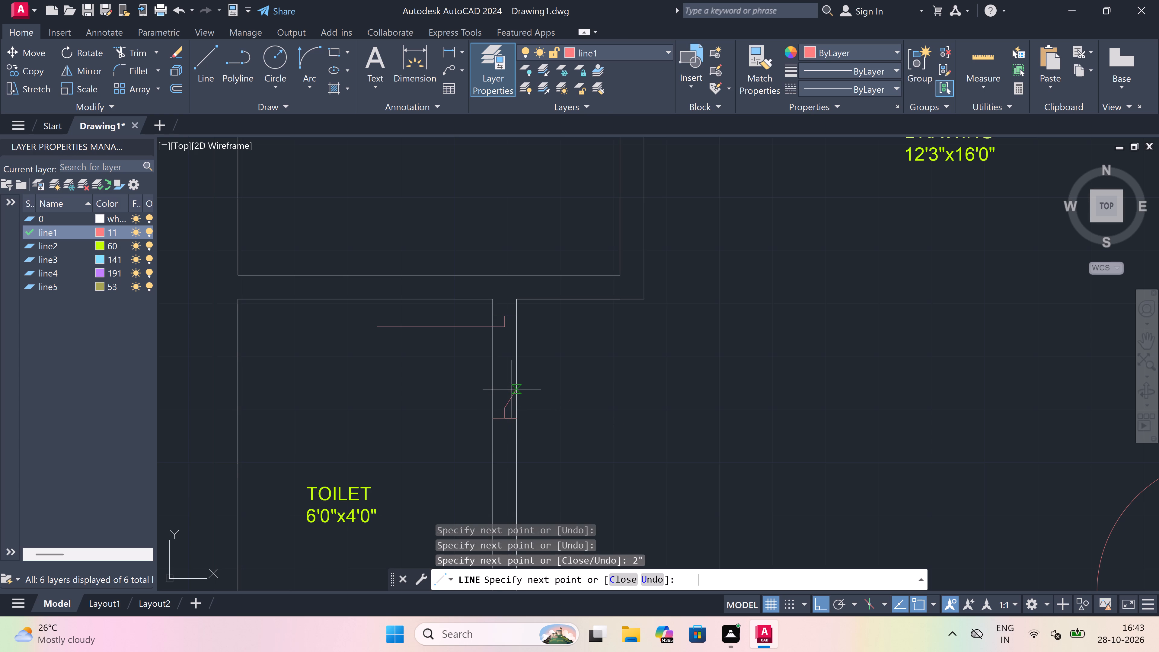
{"action": "key", "text": "Escape"}
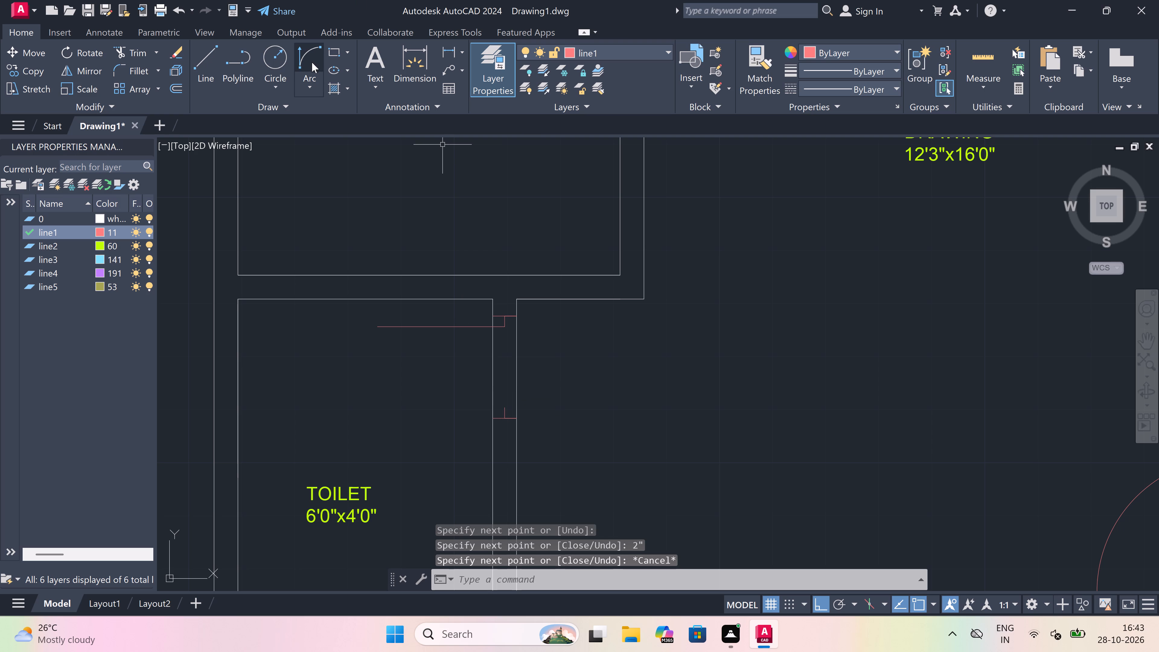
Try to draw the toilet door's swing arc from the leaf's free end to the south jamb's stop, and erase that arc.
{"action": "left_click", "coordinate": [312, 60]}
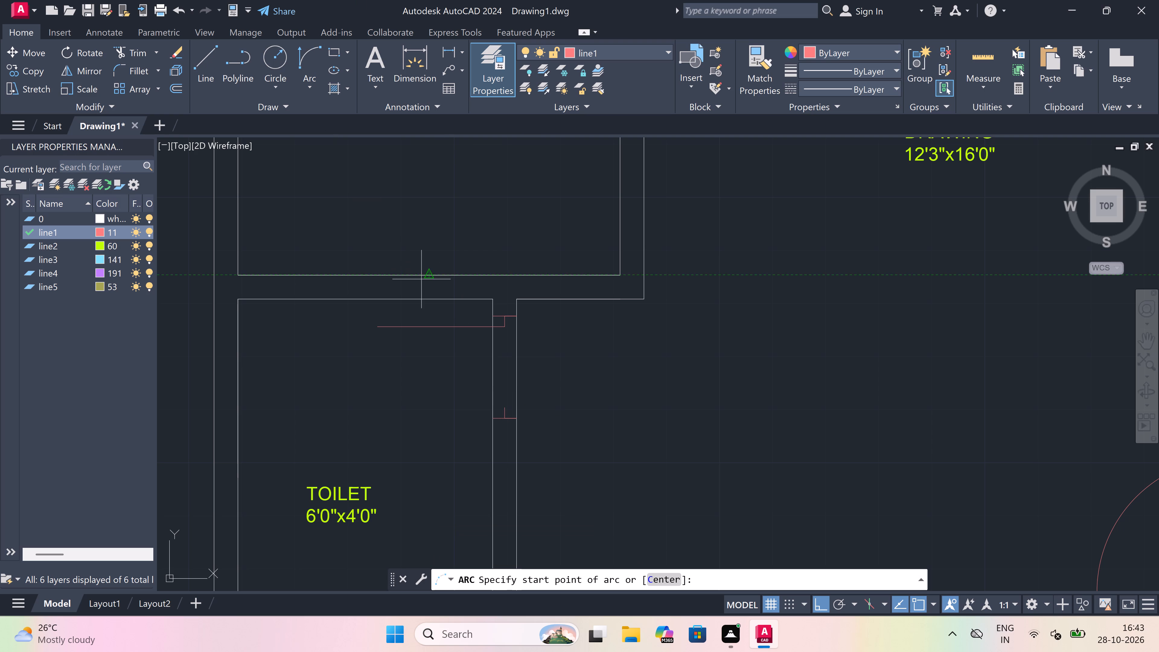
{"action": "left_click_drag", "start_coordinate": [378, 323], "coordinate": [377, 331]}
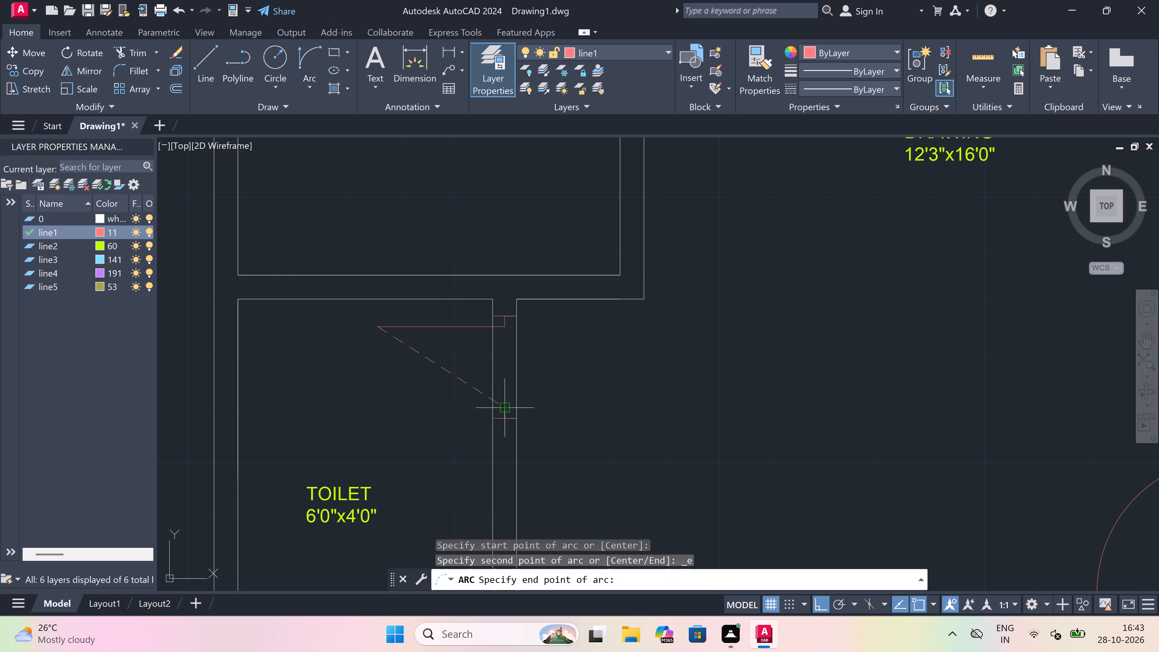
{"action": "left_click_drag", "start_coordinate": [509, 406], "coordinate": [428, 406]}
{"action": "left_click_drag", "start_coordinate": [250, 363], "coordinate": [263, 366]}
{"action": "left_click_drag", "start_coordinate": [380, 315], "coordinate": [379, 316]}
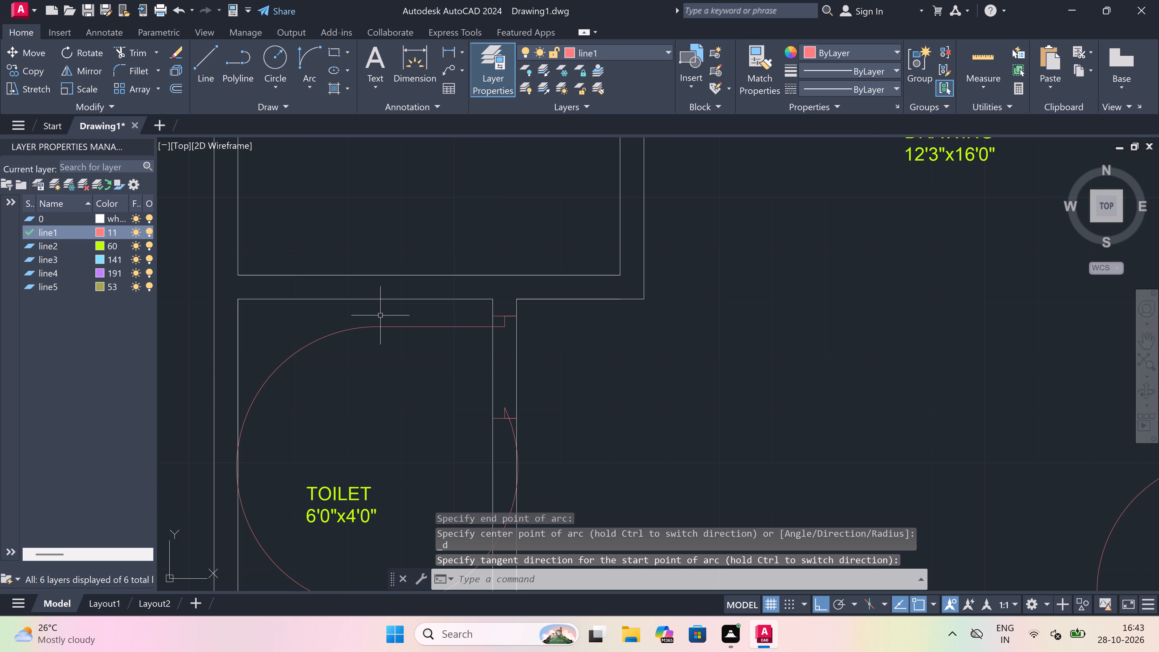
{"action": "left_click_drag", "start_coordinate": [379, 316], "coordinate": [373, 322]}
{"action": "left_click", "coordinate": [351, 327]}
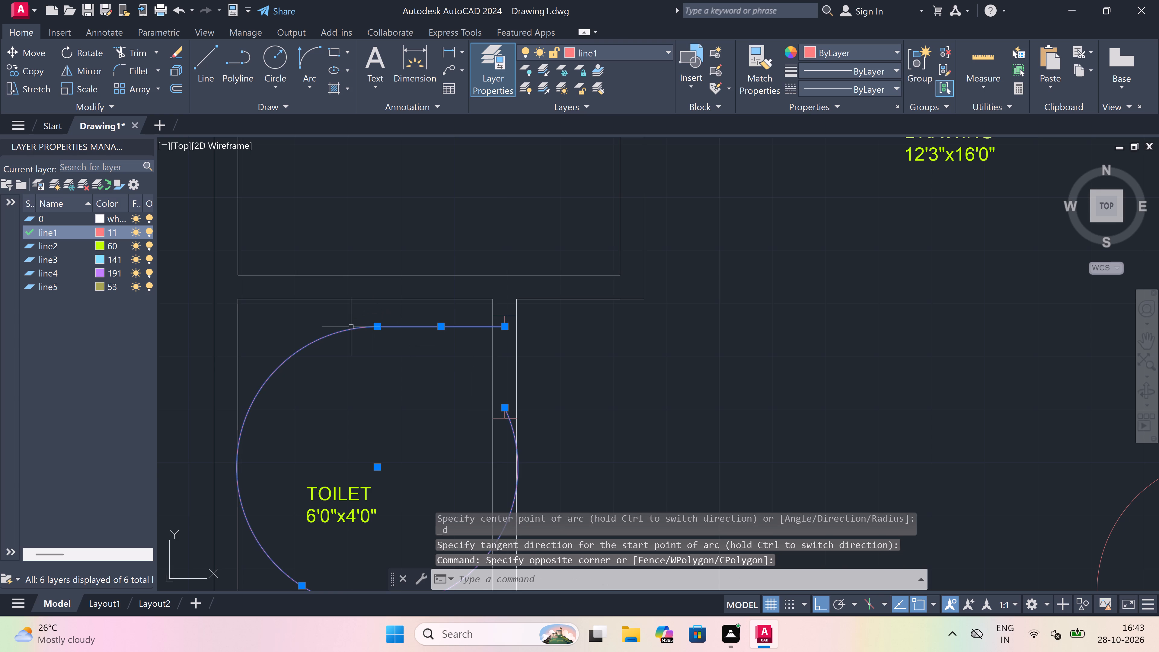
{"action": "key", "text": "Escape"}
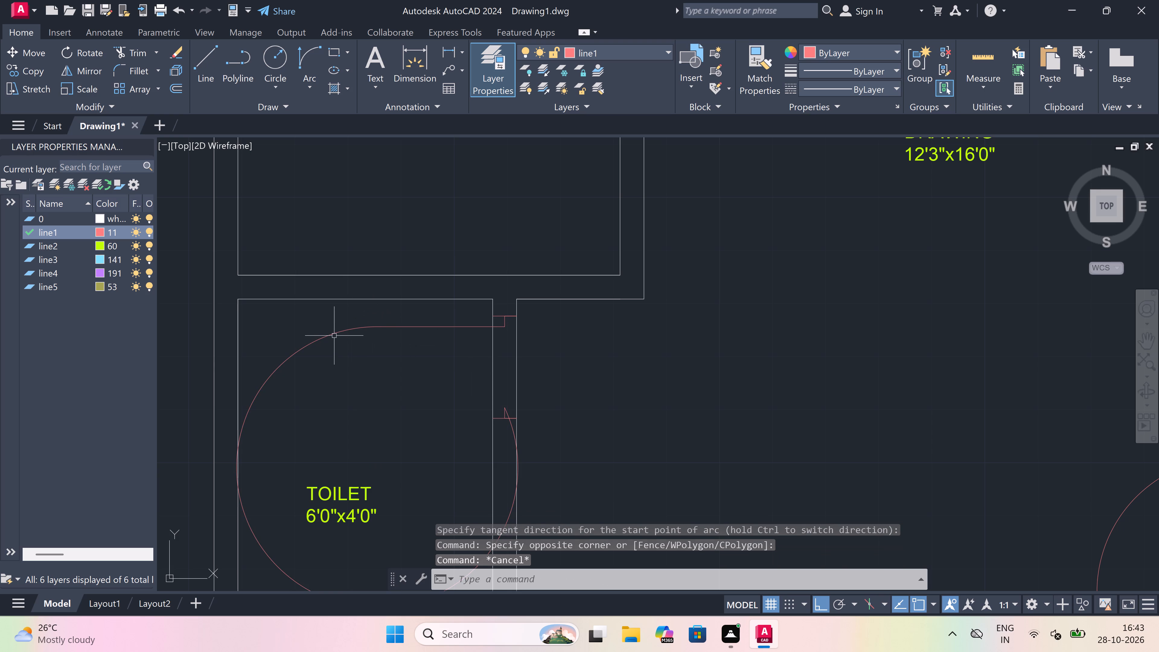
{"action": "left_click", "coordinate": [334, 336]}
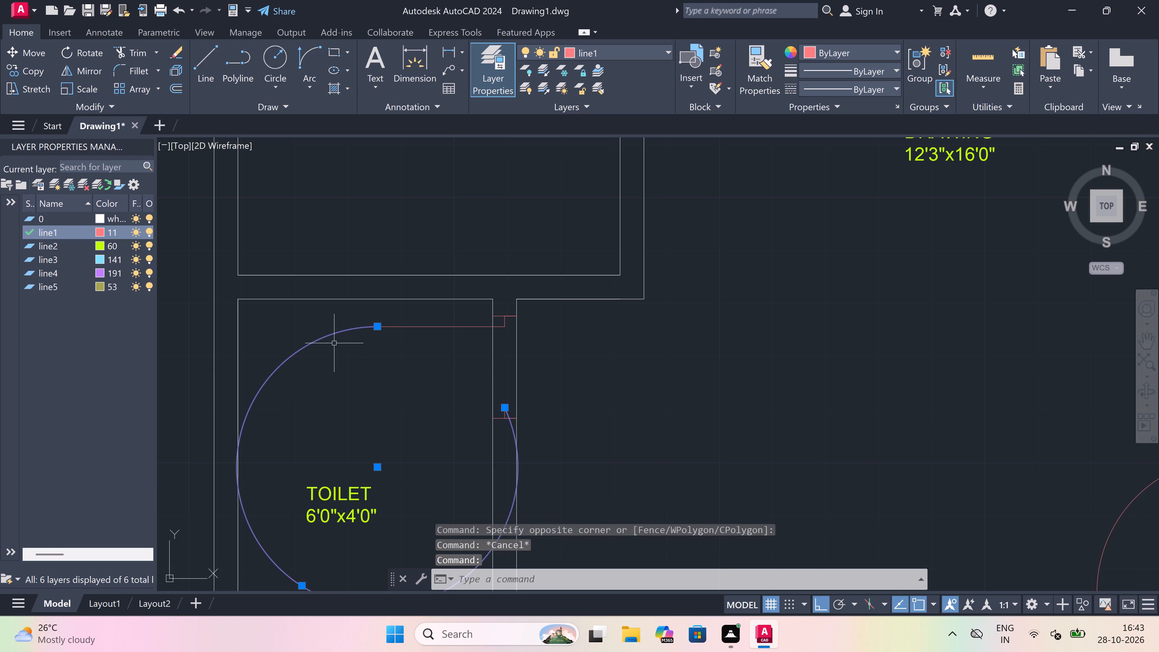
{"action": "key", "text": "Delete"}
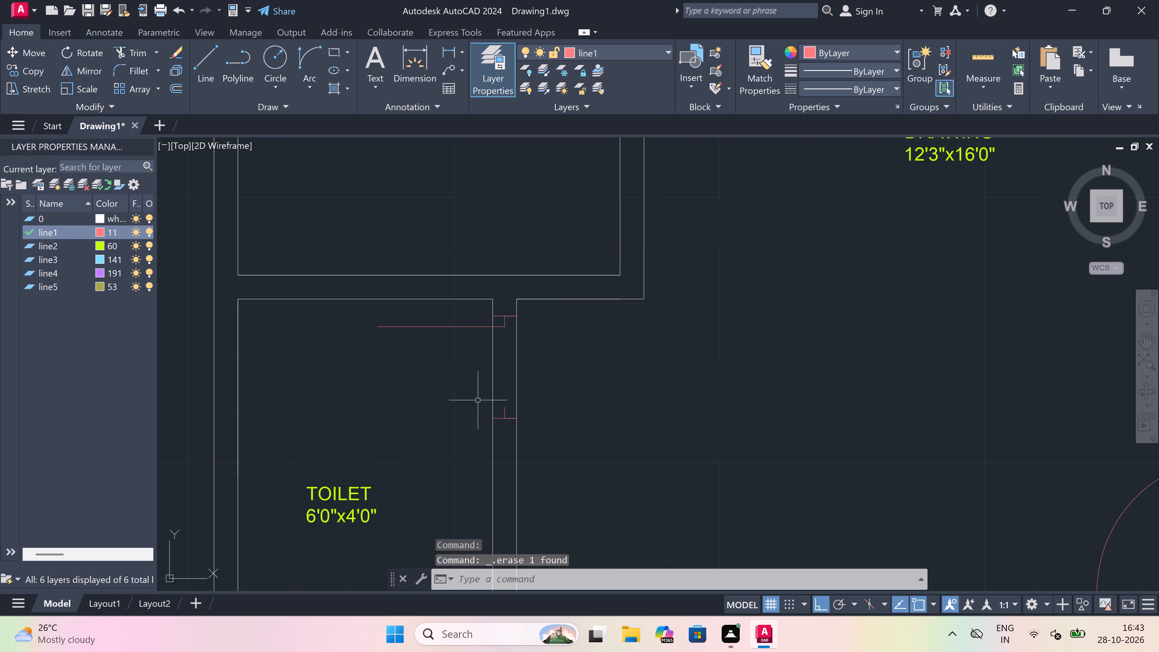
Draw the toilet door's swing arc from near the leaf's free end to the south jamb's stop, curving into the toilet.
{"action": "left_click", "coordinate": [308, 59]}
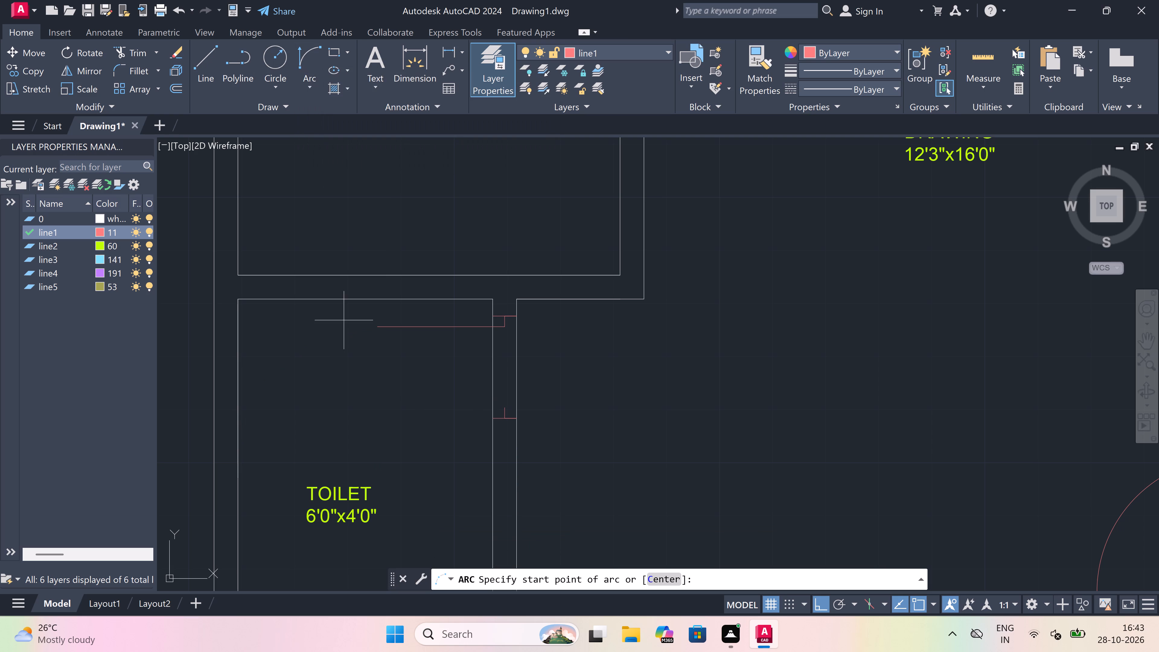
{"action": "left_click_drag", "start_coordinate": [383, 324], "coordinate": [373, 341]}
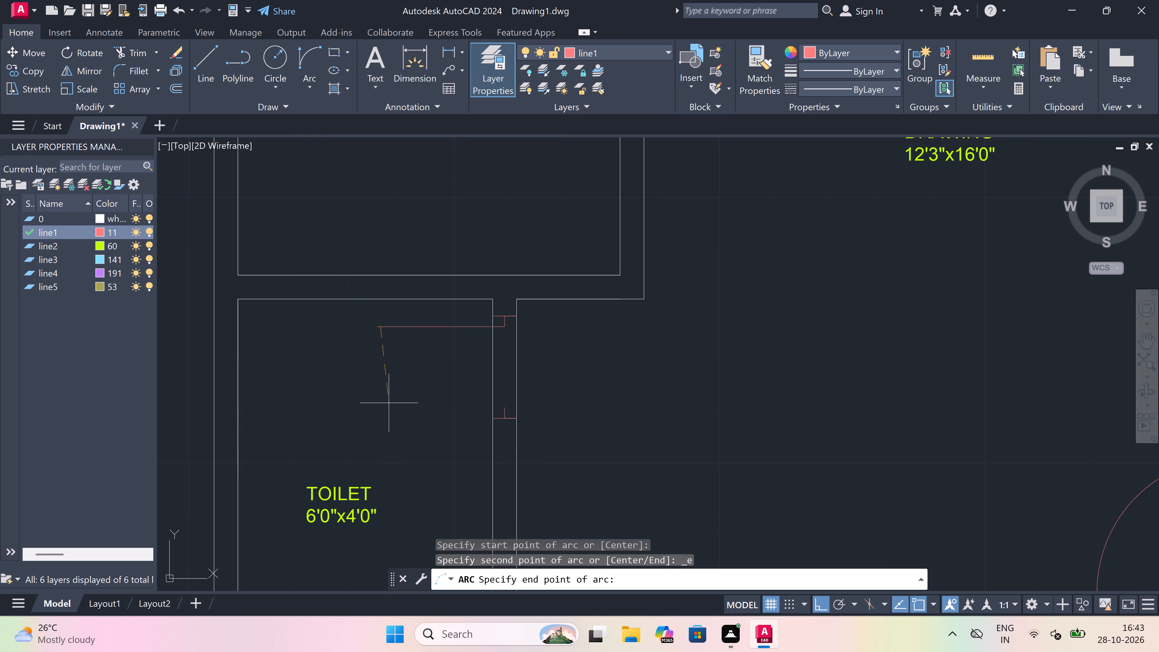
{"action": "left_click", "coordinate": [501, 403]}
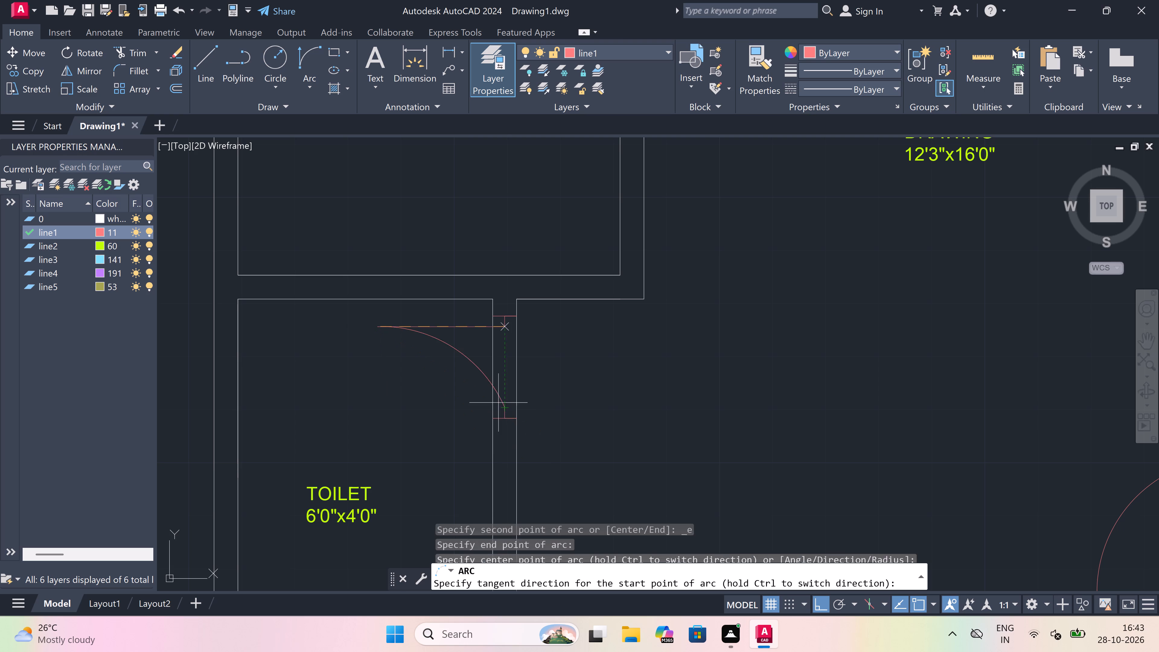
{"action": "left_click_drag", "start_coordinate": [382, 402], "coordinate": [389, 401]}
Trim the toilet's east wall lines between the new jambs, and trim the short end of the door leaf that overhangs the arc.
{"action": "type", "text": "tr"}
{"action": "key", "text": "space"}
{"action": "left_click_drag", "start_coordinate": [476, 375], "coordinate": [495, 376]}
{"action": "left_click_drag", "start_coordinate": [601, 398], "coordinate": [594, 394]}
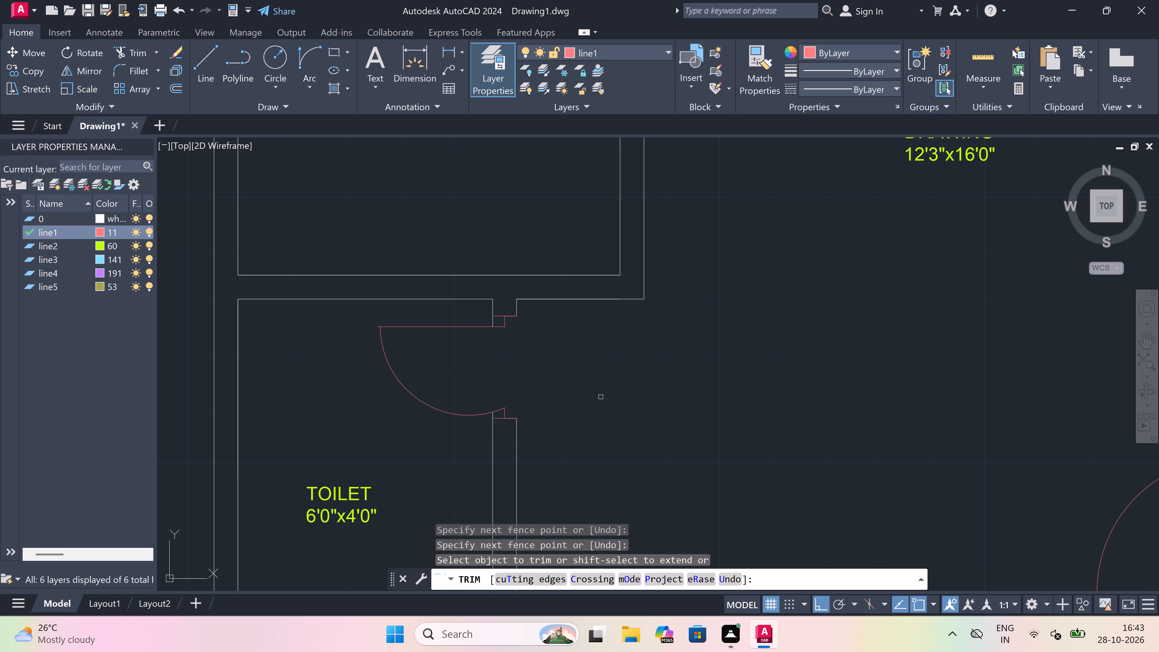
{"action": "scroll", "coordinate": [377, 307], "scroll_direction": "up", "scroll_amount": 3}
{"action": "scroll", "coordinate": [389, 366], "scroll_direction": "up", "scroll_amount": 2}
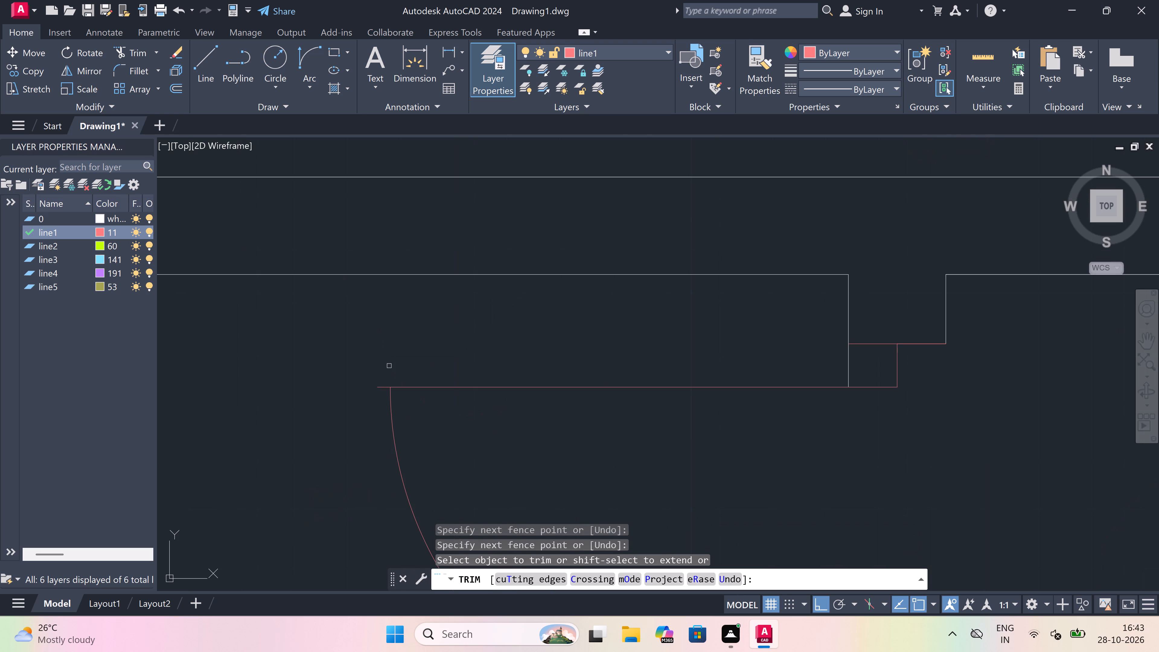
{"action": "left_click", "coordinate": [373, 419]}
{"action": "left_click_drag", "start_coordinate": [367, 428], "coordinate": [368, 424]}
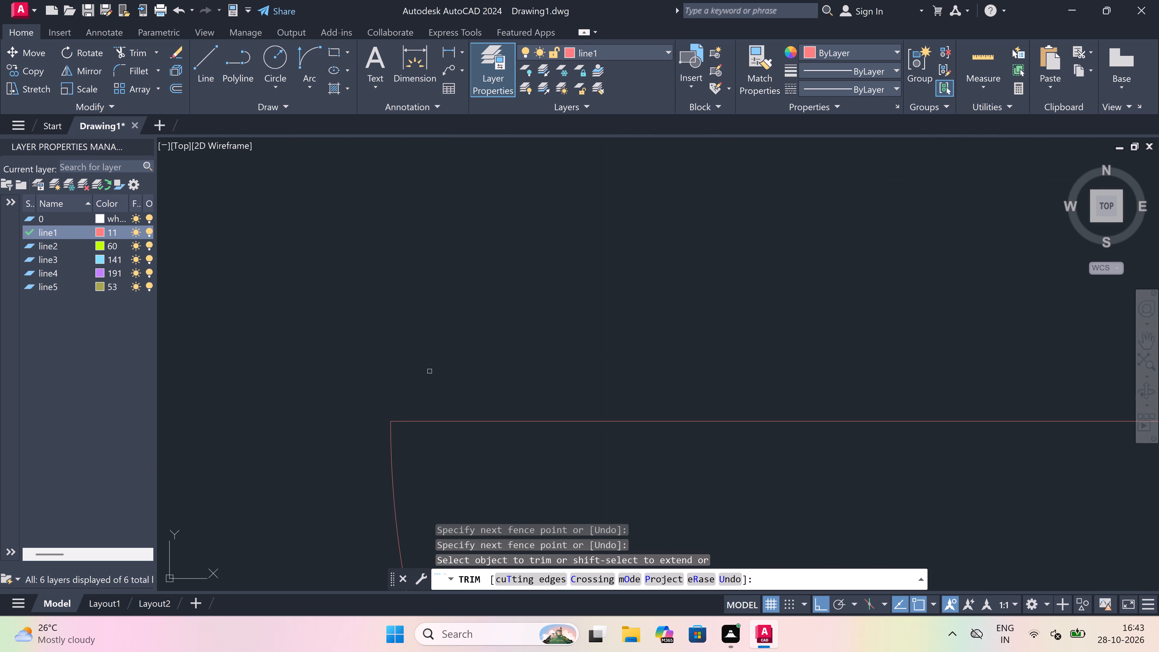
{"action": "key", "text": "Escape"}
Draw the north jamb line across the kitchen's east wall, a 2" stop south from its midpoint, and a 2' door leaf west.
{"action": "scroll", "coordinate": [475, 333], "scroll_direction": "down", "scroll_amount": 4}
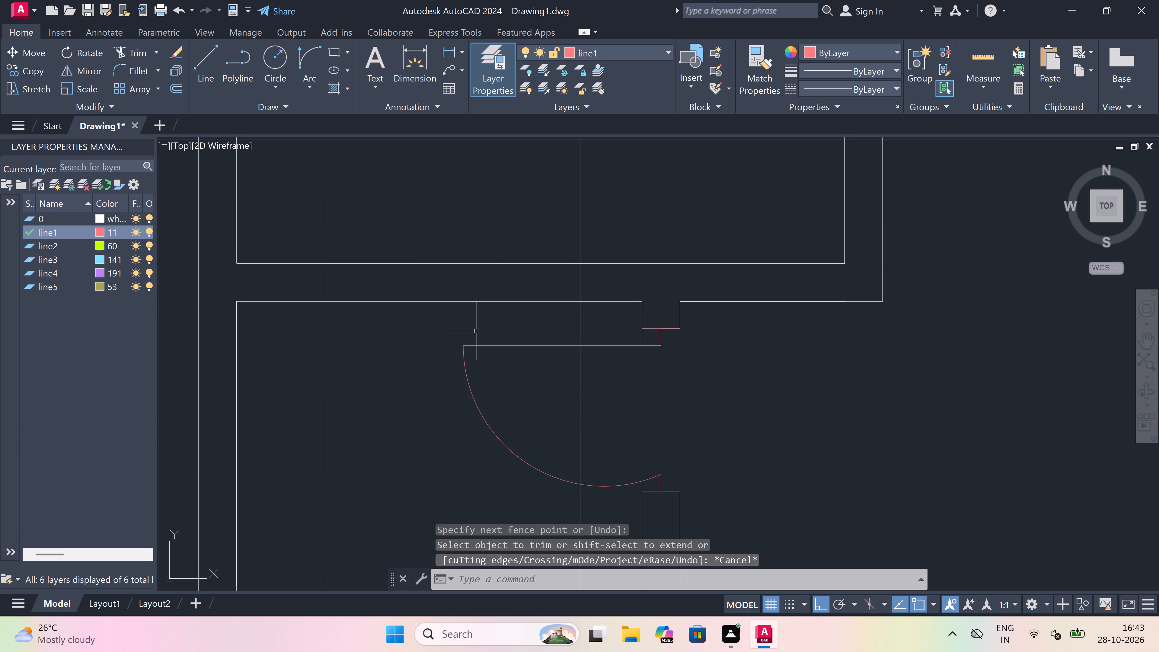
{"action": "scroll", "coordinate": [477, 331], "scroll_direction": "down", "scroll_amount": 3}
{"action": "key", "text": "l"}
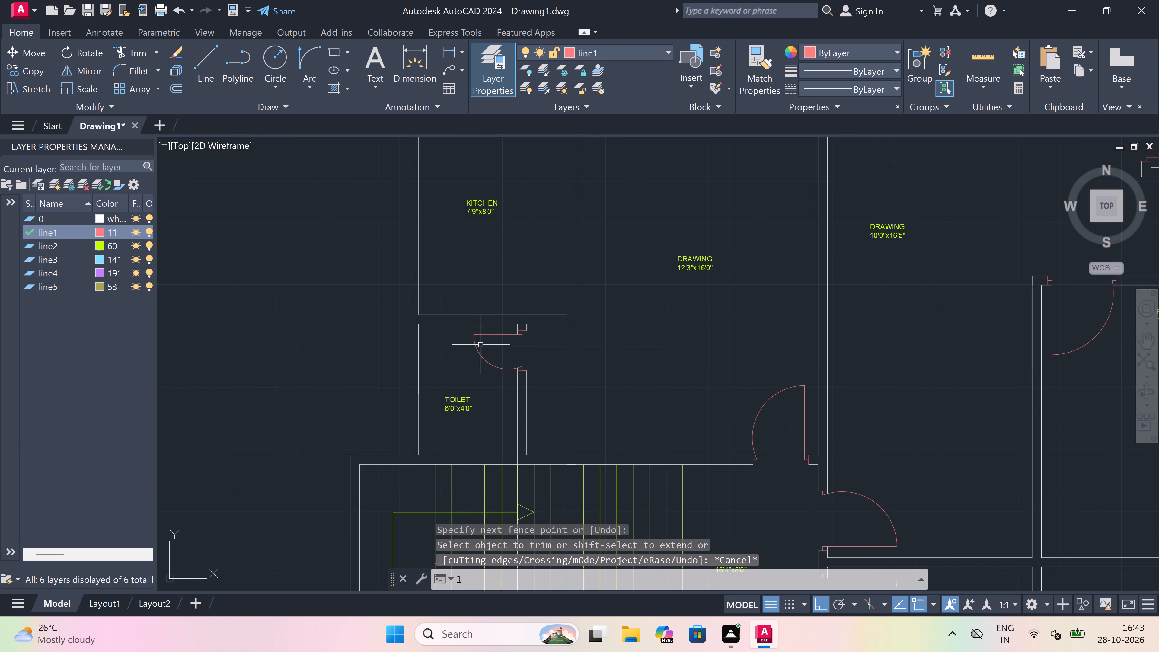
{"action": "key", "text": "space"}
{"action": "scroll", "coordinate": [481, 348], "scroll_direction": "down", "scroll_amount": 2}
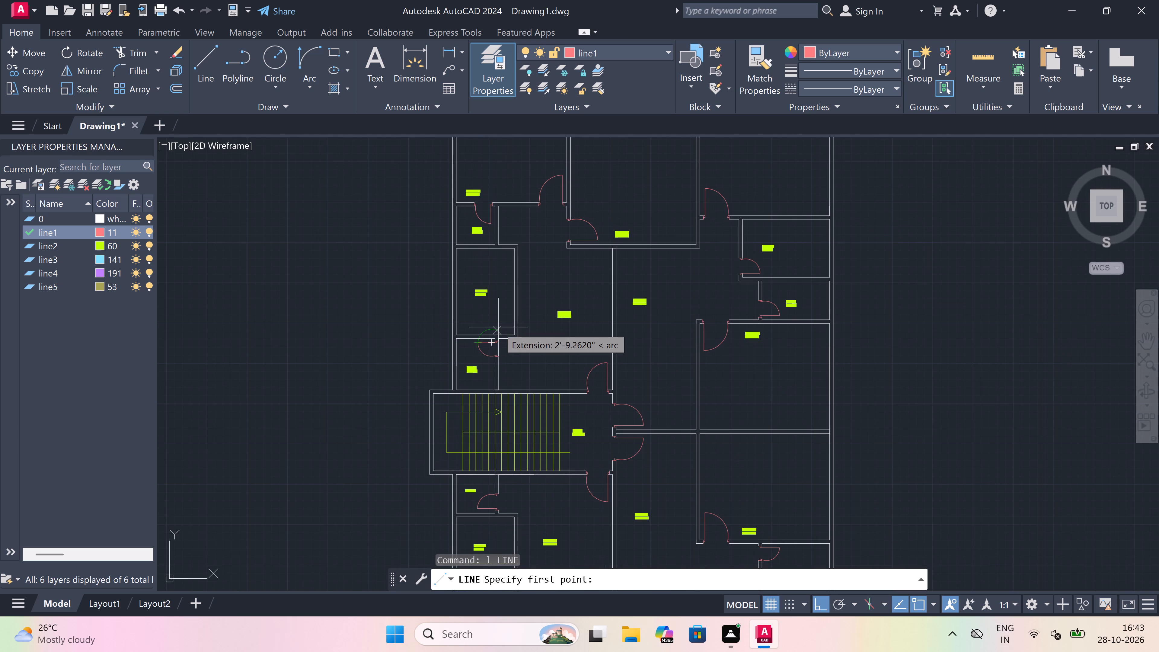
{"action": "scroll", "coordinate": [498, 327], "scroll_direction": "down", "scroll_amount": 2}
{"action": "scroll", "coordinate": [498, 327], "scroll_direction": "up", "scroll_amount": 1}
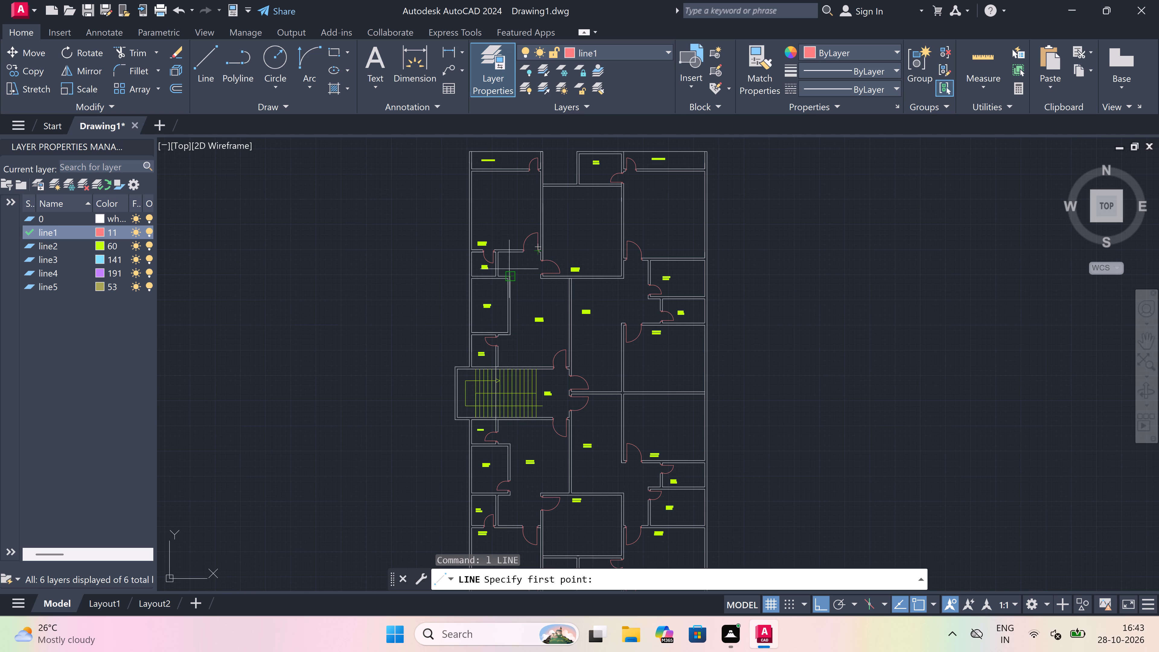
{"action": "scroll", "coordinate": [507, 270], "scroll_direction": "up", "scroll_amount": 3}
{"action": "scroll", "coordinate": [494, 327], "scroll_direction": "up", "scroll_amount": 3}
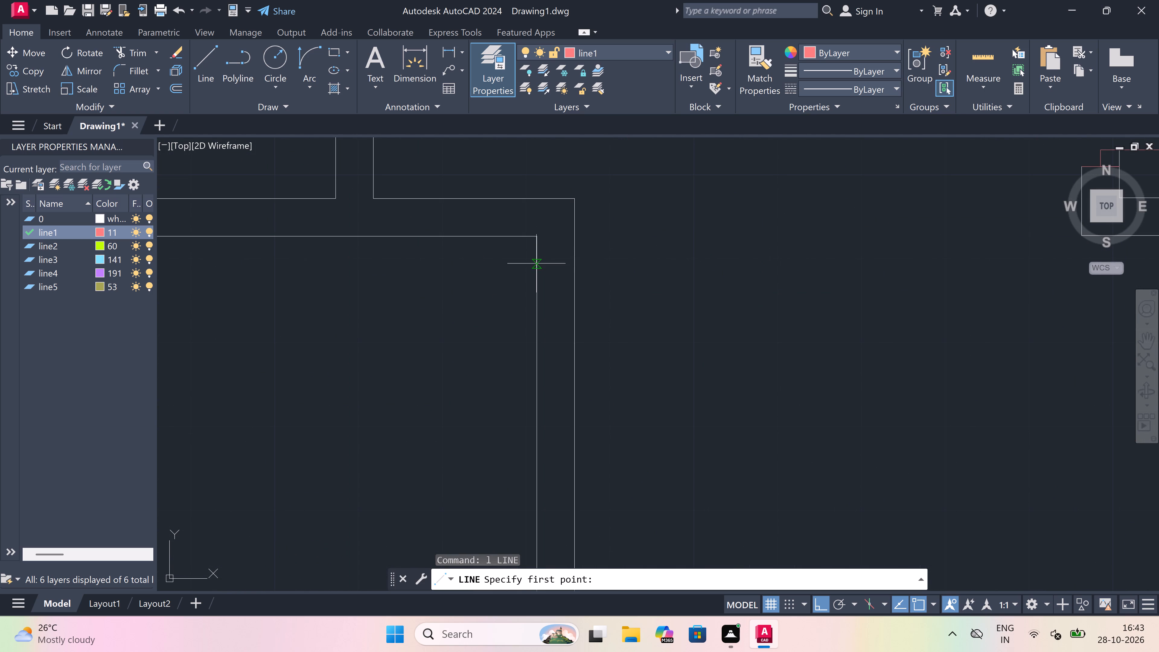
{"action": "left_click_drag", "start_coordinate": [538, 253], "coordinate": [552, 258]}
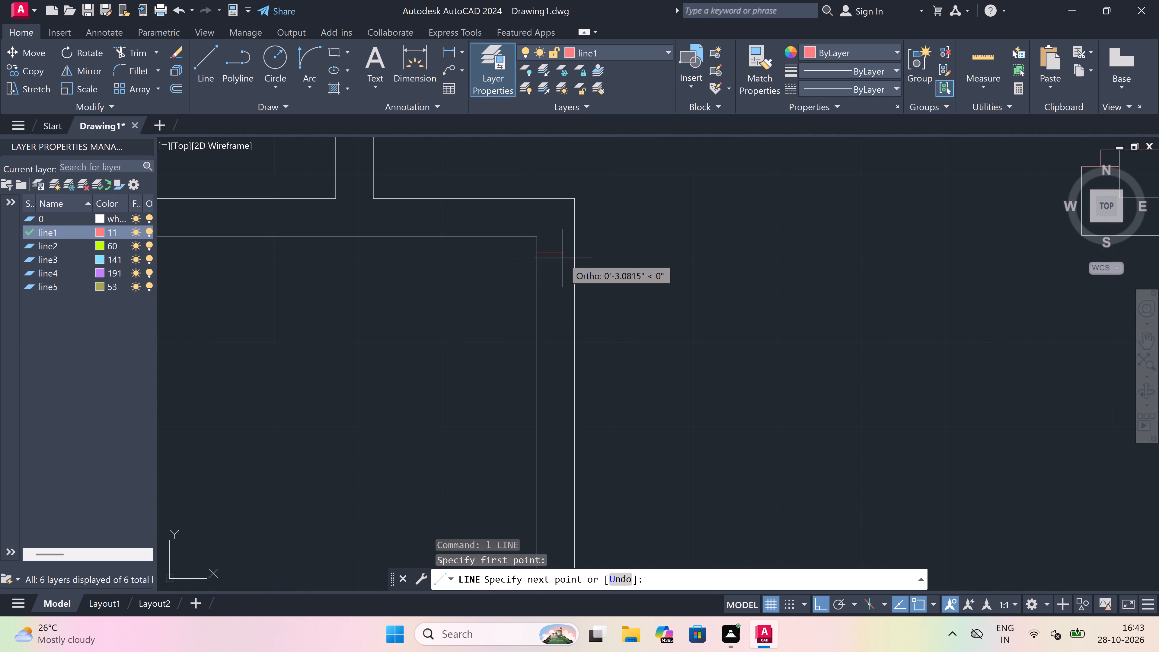
{"action": "left_click_drag", "start_coordinate": [575, 257], "coordinate": [569, 256]}
{"action": "left_click_drag", "start_coordinate": [557, 255], "coordinate": [566, 303]}
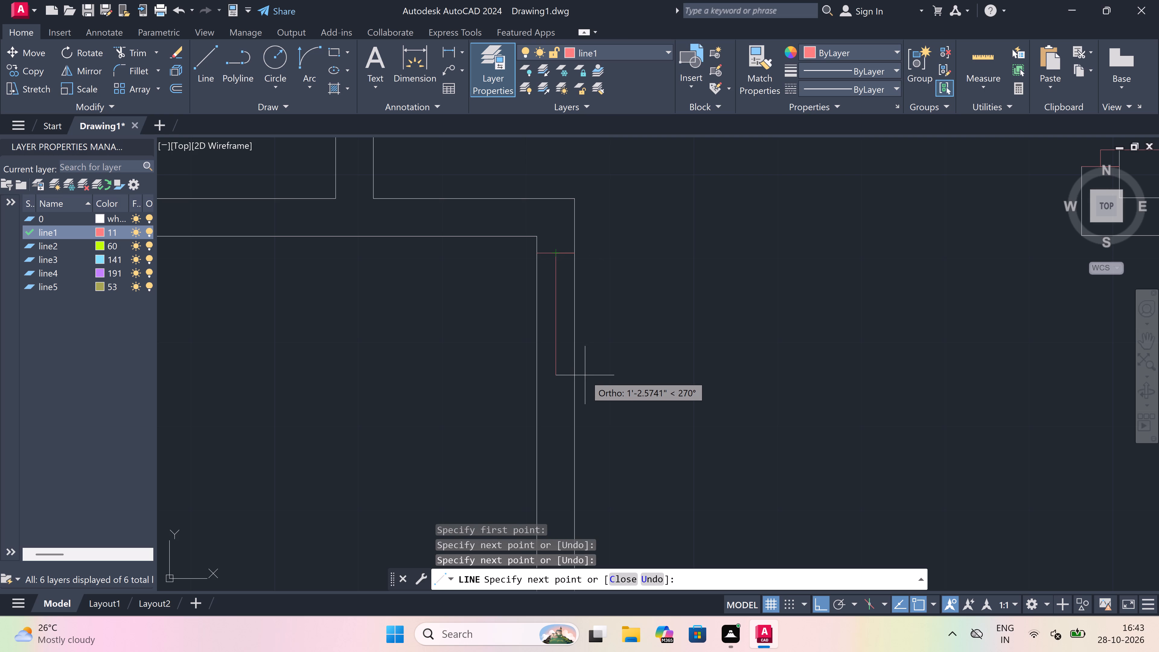
{"action": "key", "text": "2"}
{"action": "type", "text": "\""}
{"action": "key", "text": "space"}
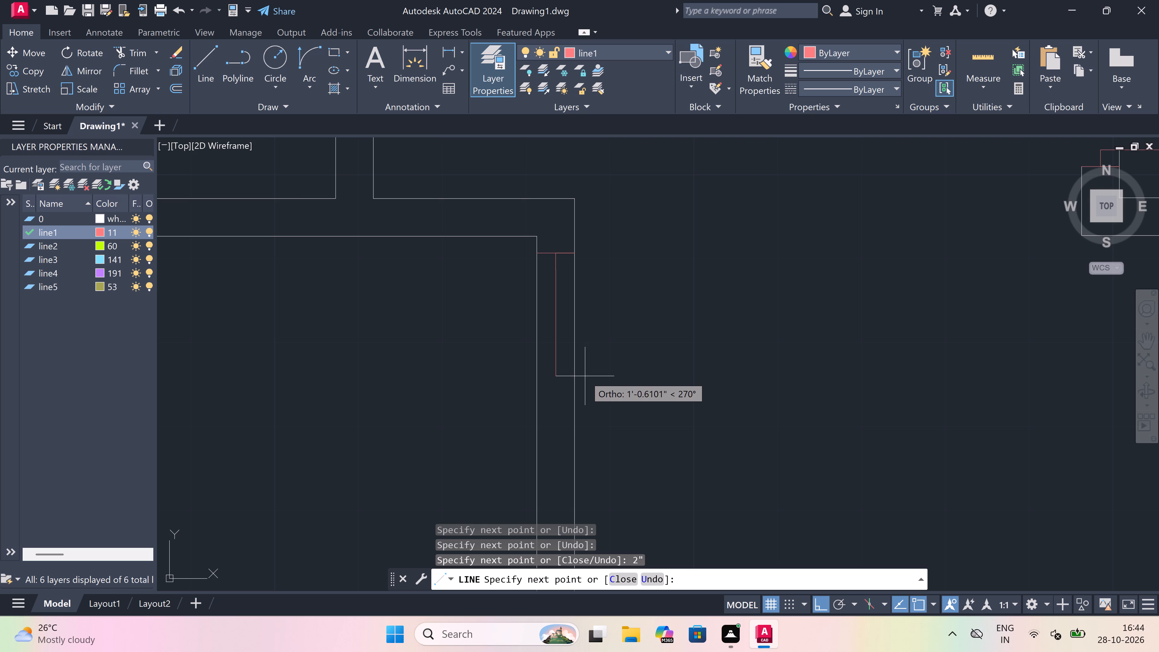
{"action": "key", "text": "2"}
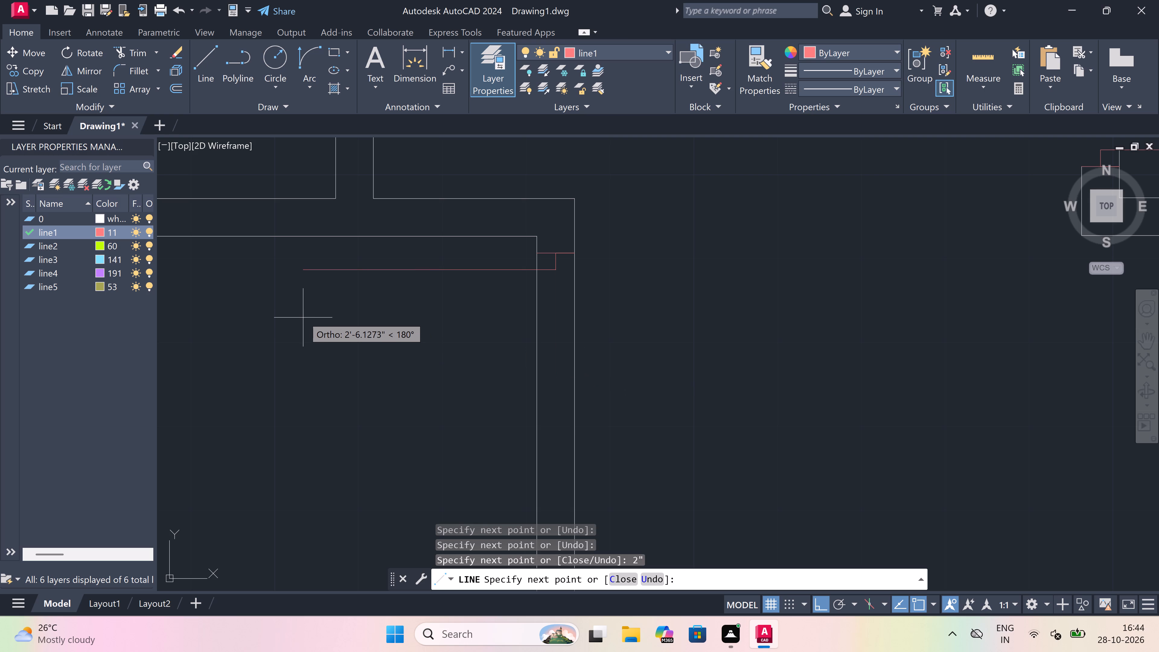
{"action": "type", "text": "'"}
{"action": "key", "text": "space"}
{"action": "key", "text": "Escape"}
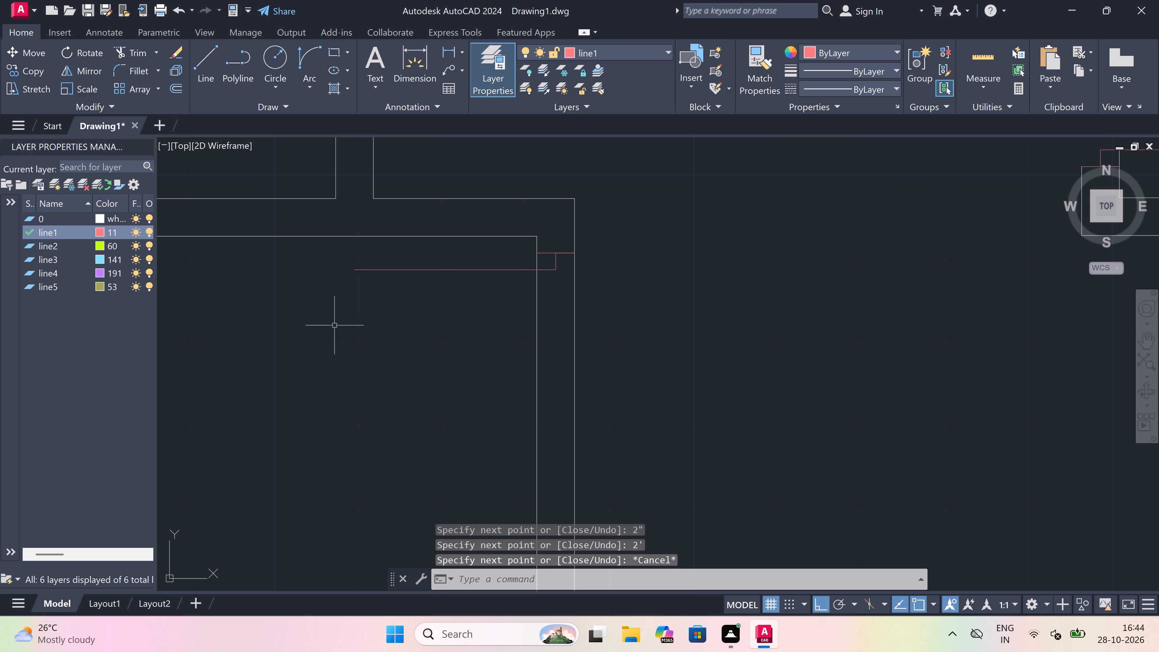
Draw the south jamb line across the kitchen's east wall, with a 2" stop north from its midpoint towards the door leaf.
{"action": "key", "text": "space"}
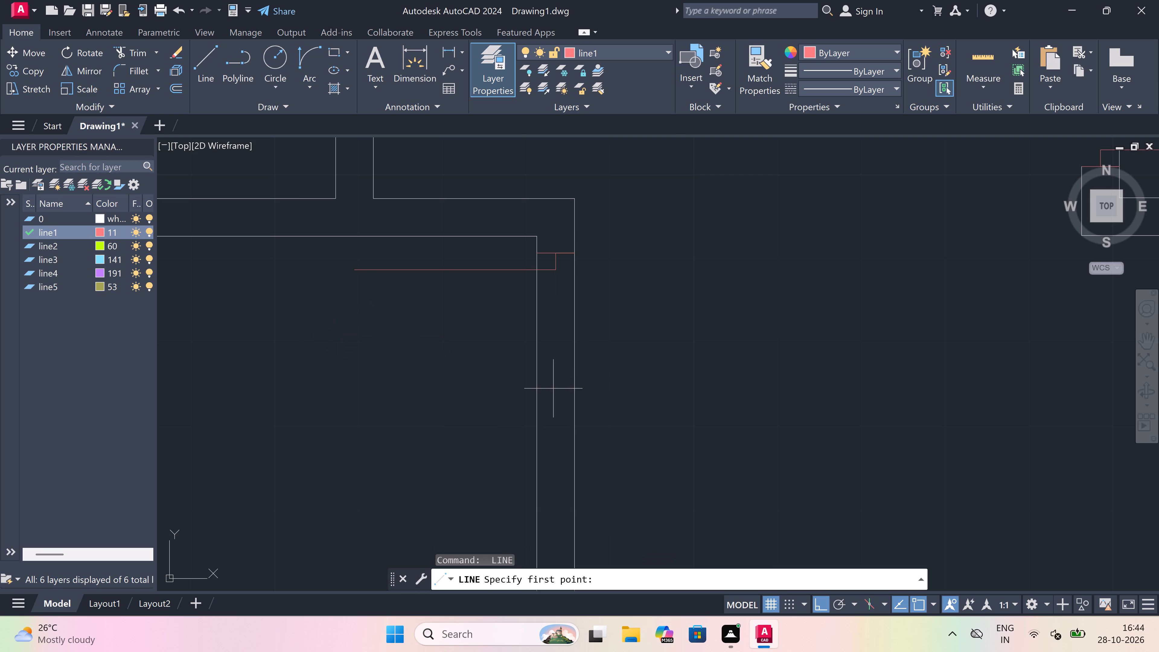
{"action": "left_click", "coordinate": [533, 408]}
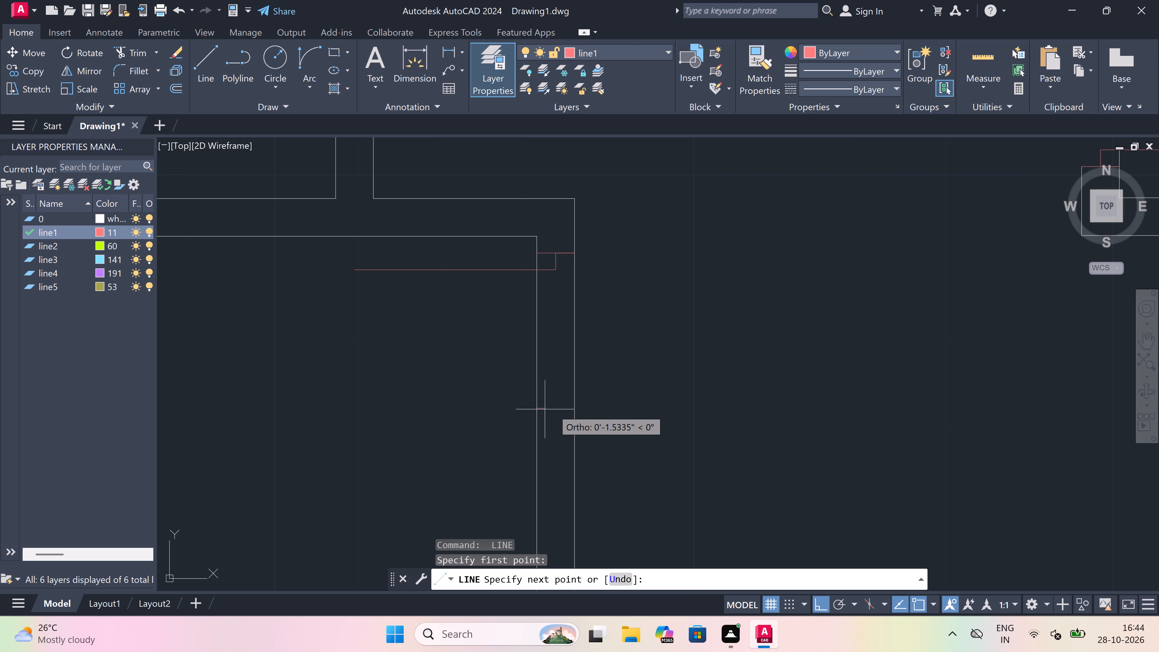
{"action": "left_click_drag", "start_coordinate": [569, 404], "coordinate": [565, 404]}
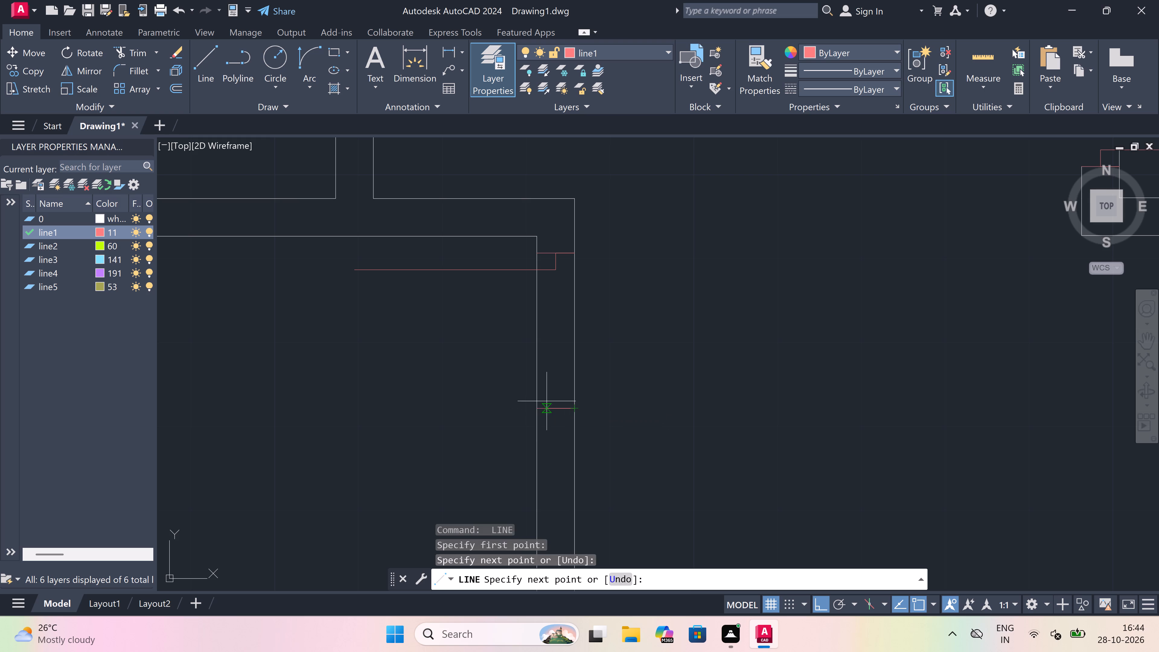
{"action": "left_click_drag", "start_coordinate": [559, 417], "coordinate": [559, 397]}
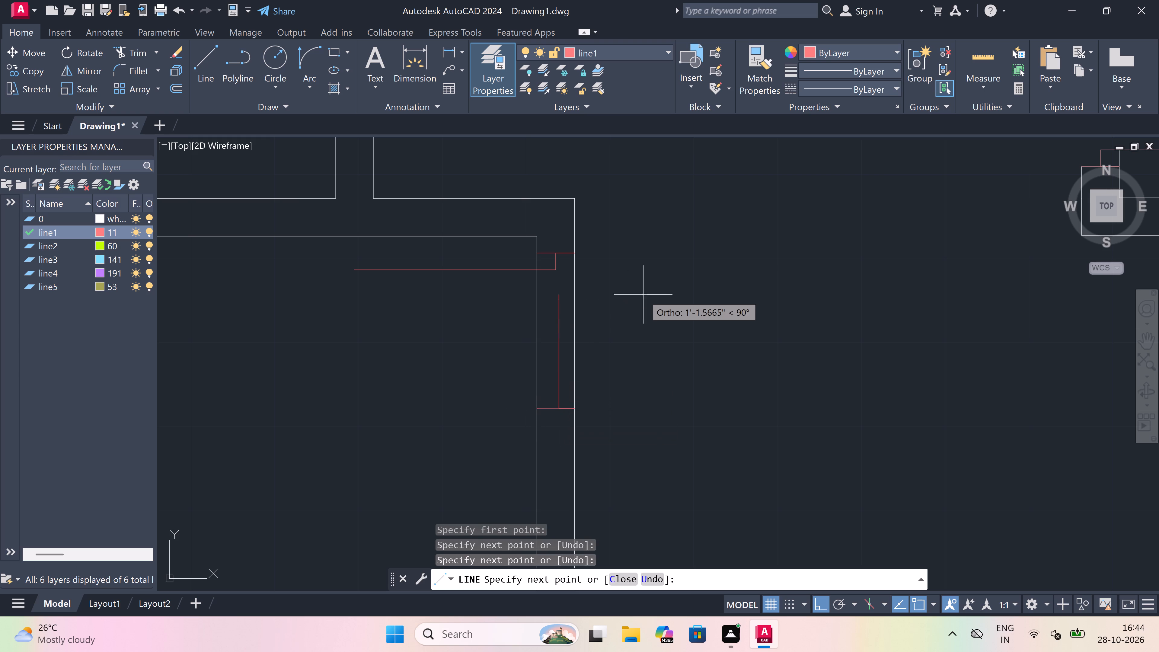
{"action": "key", "text": "ctrl+z"}
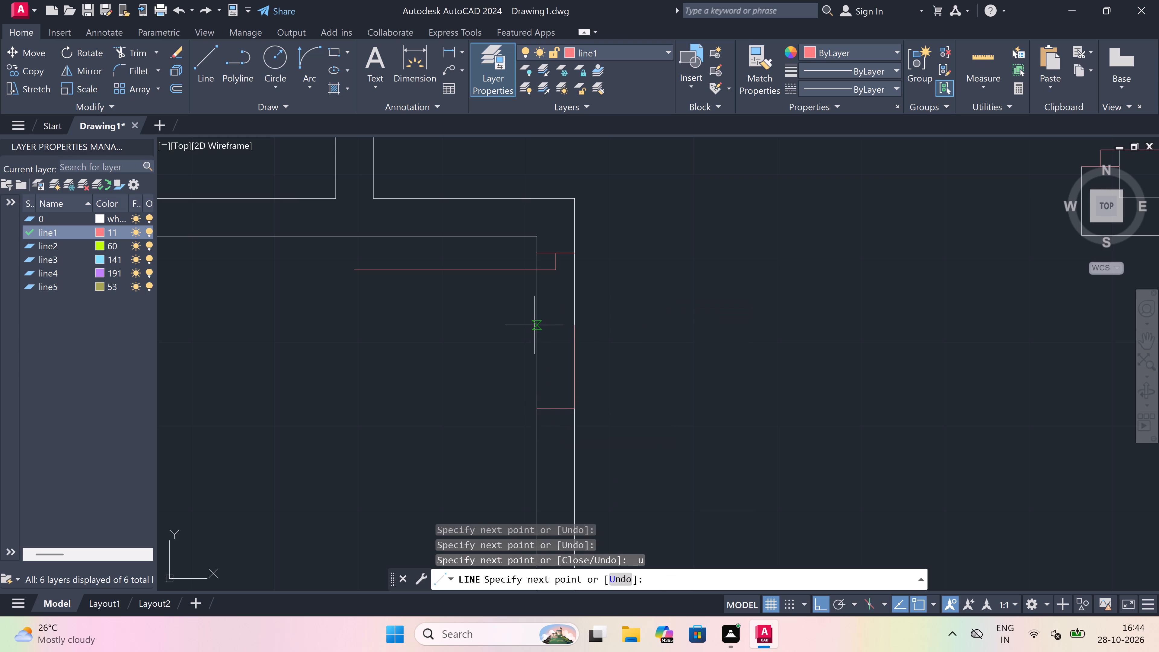
{"action": "left_click_drag", "start_coordinate": [560, 411], "coordinate": [560, 404]}
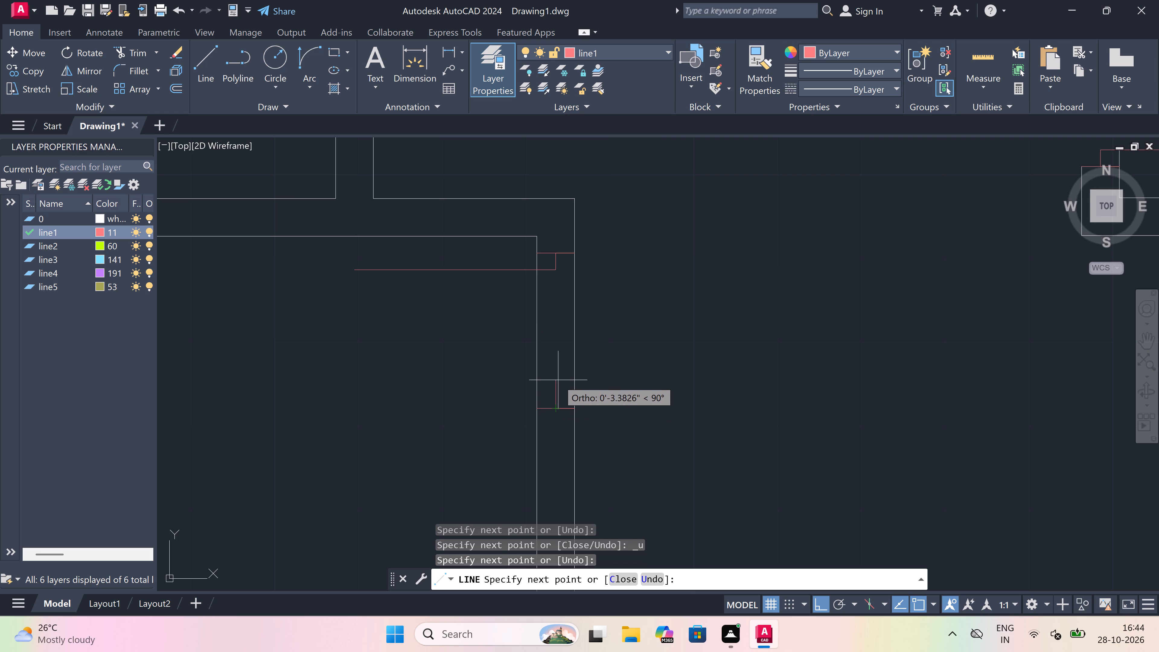
{"action": "key", "text": "2"}
{"action": "type", "text": "\""}
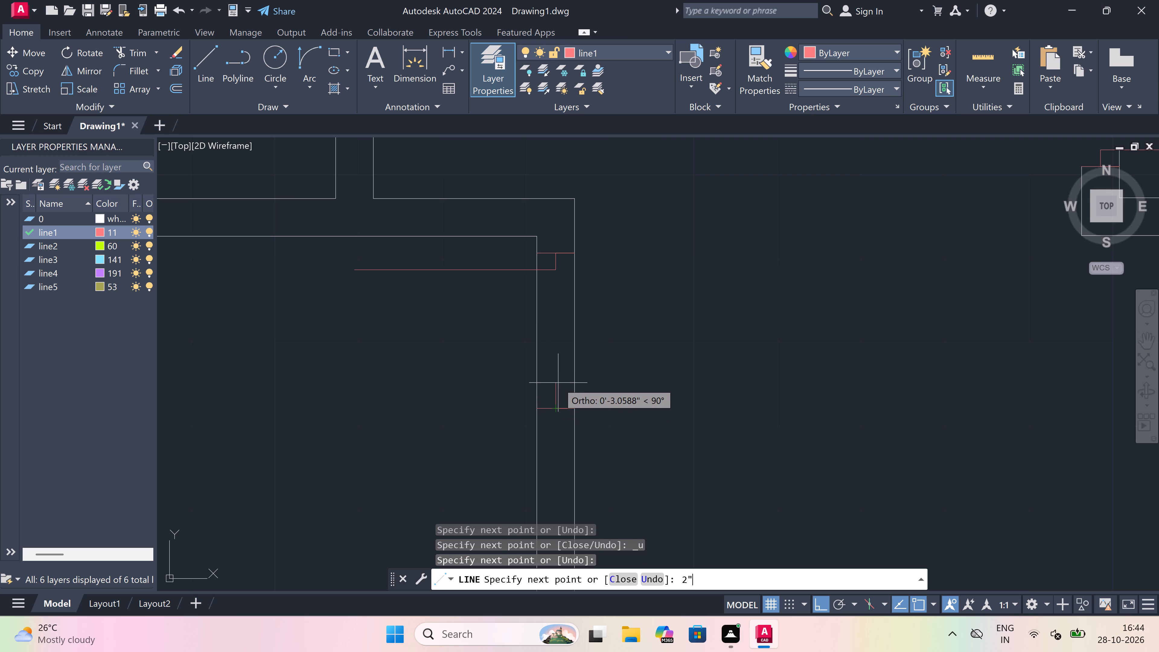
{"action": "key", "text": "space"}
{"action": "key", "text": "Escape"}
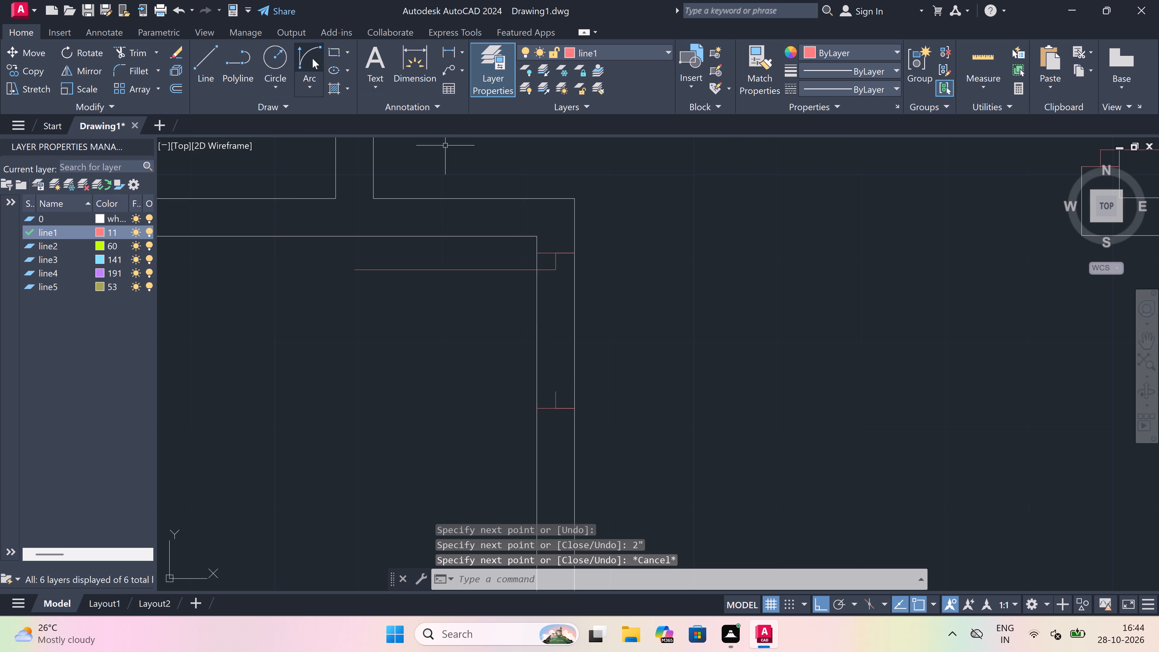
Draw the kitchen door's swing arc from the leaf's free end to the south jamb's stop, curving into the kitchen.
{"action": "left_click_drag", "start_coordinate": [314, 58], "coordinate": [306, 86]}
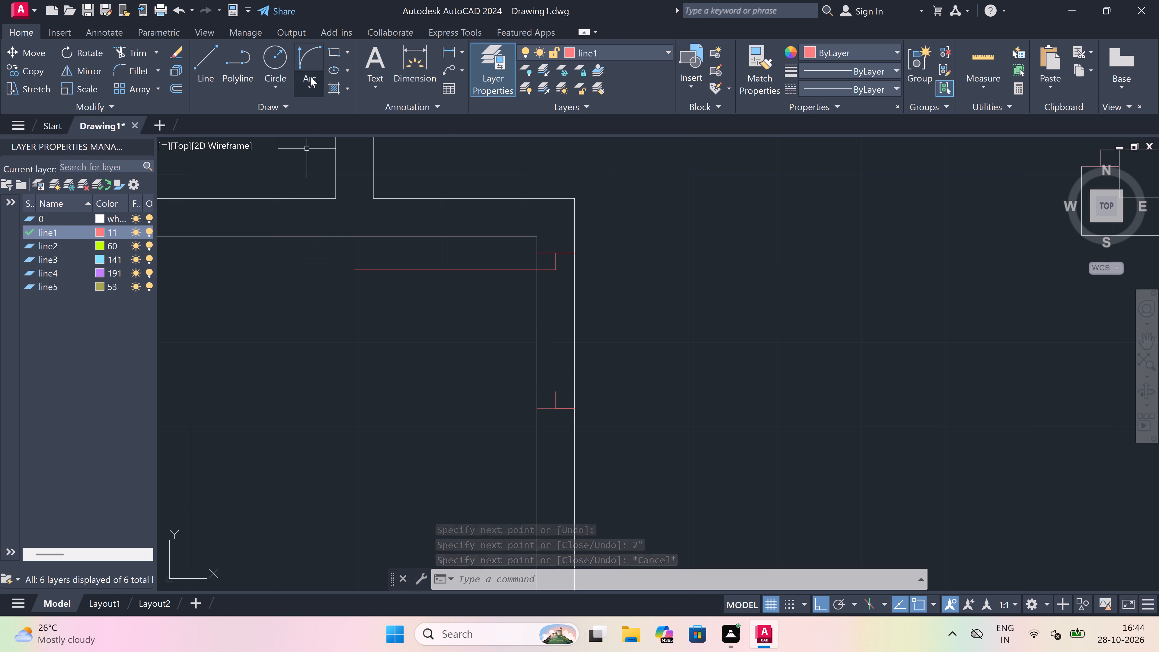
{"action": "left_click", "coordinate": [308, 46]}
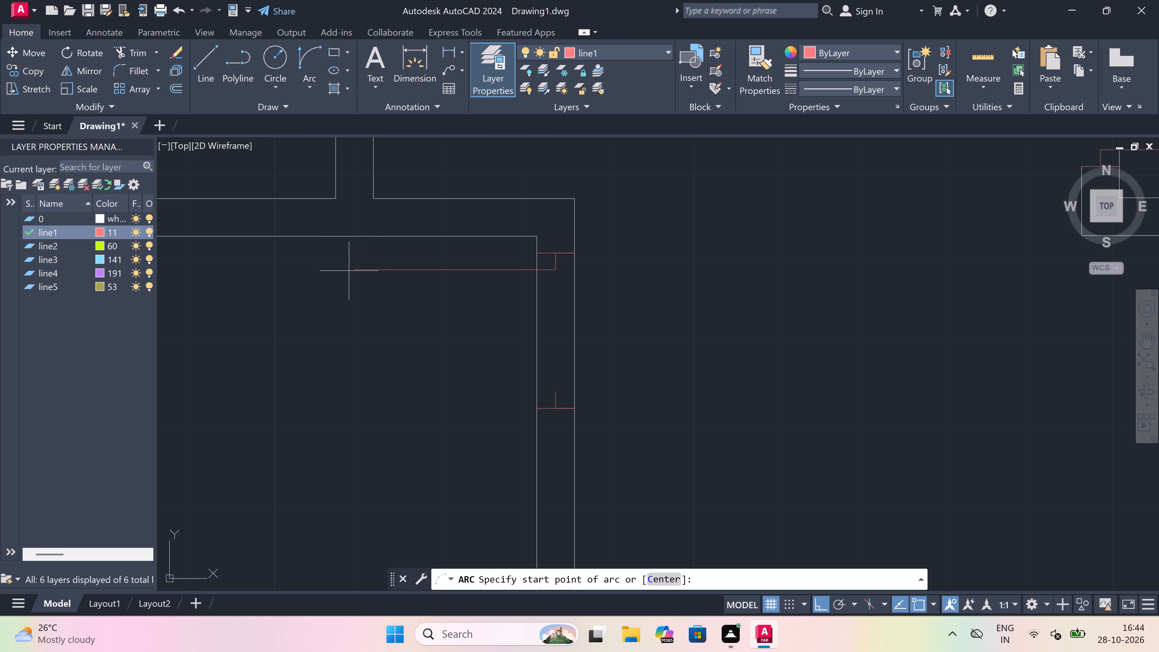
{"action": "left_click_drag", "start_coordinate": [359, 266], "coordinate": [371, 290]}
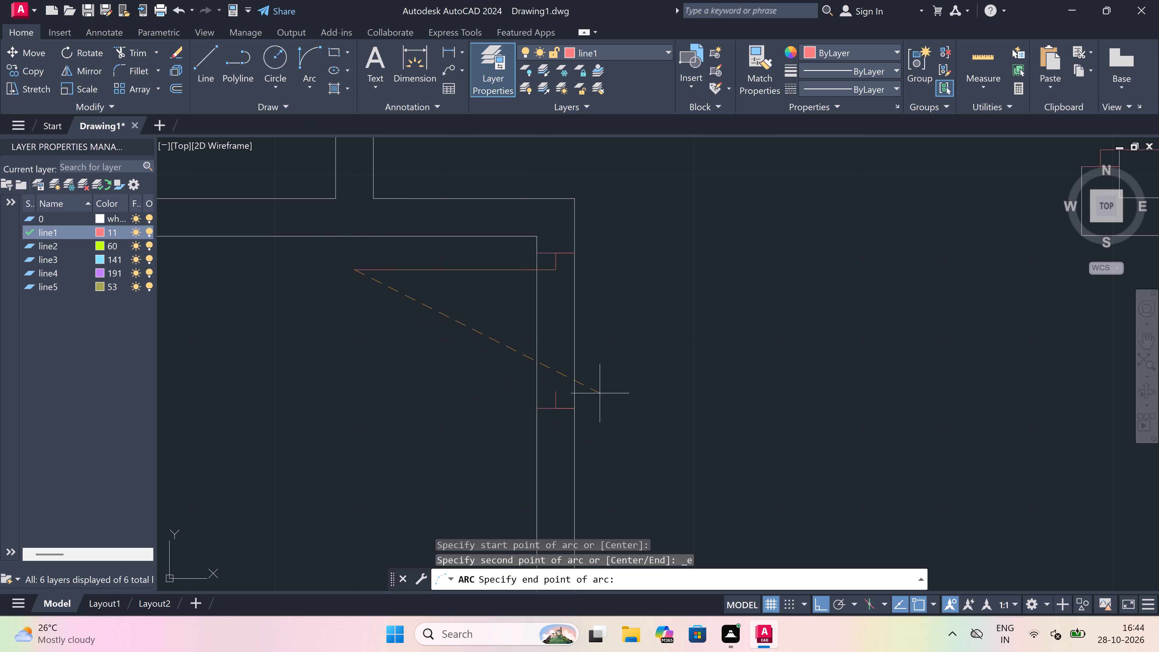
{"action": "left_click_drag", "start_coordinate": [557, 387], "coordinate": [516, 408]}
{"action": "left_click", "coordinate": [418, 452]}
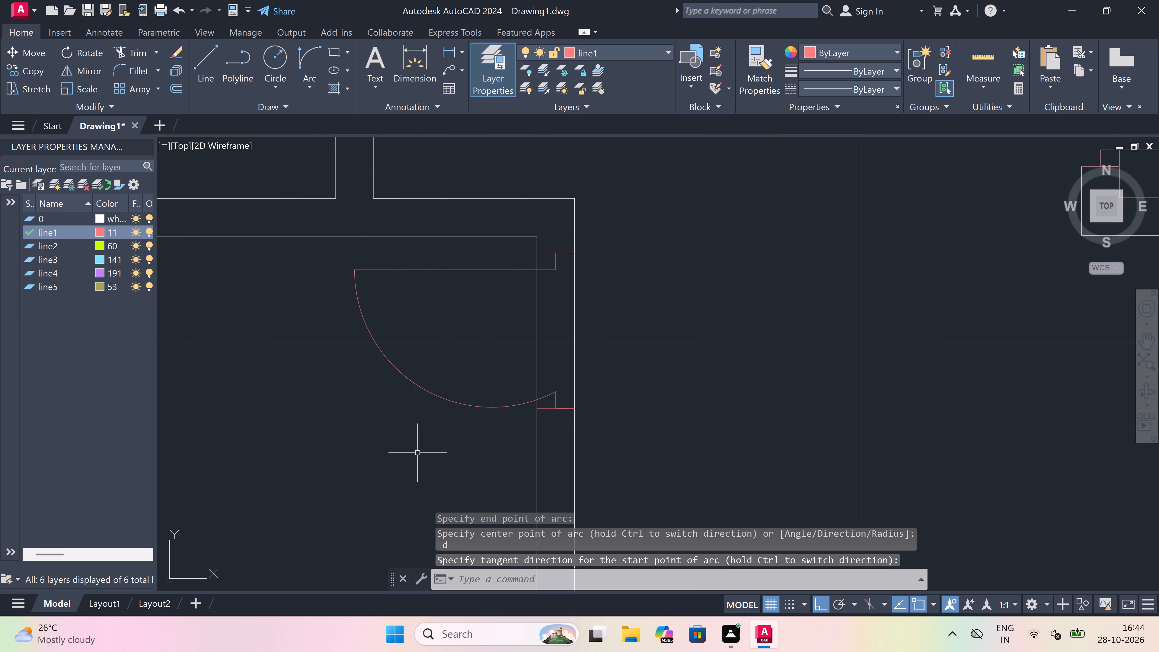
Trim the kitchen's east wall lines between the new door jambs to open the doorway.
{"action": "type", "text": "tr"}
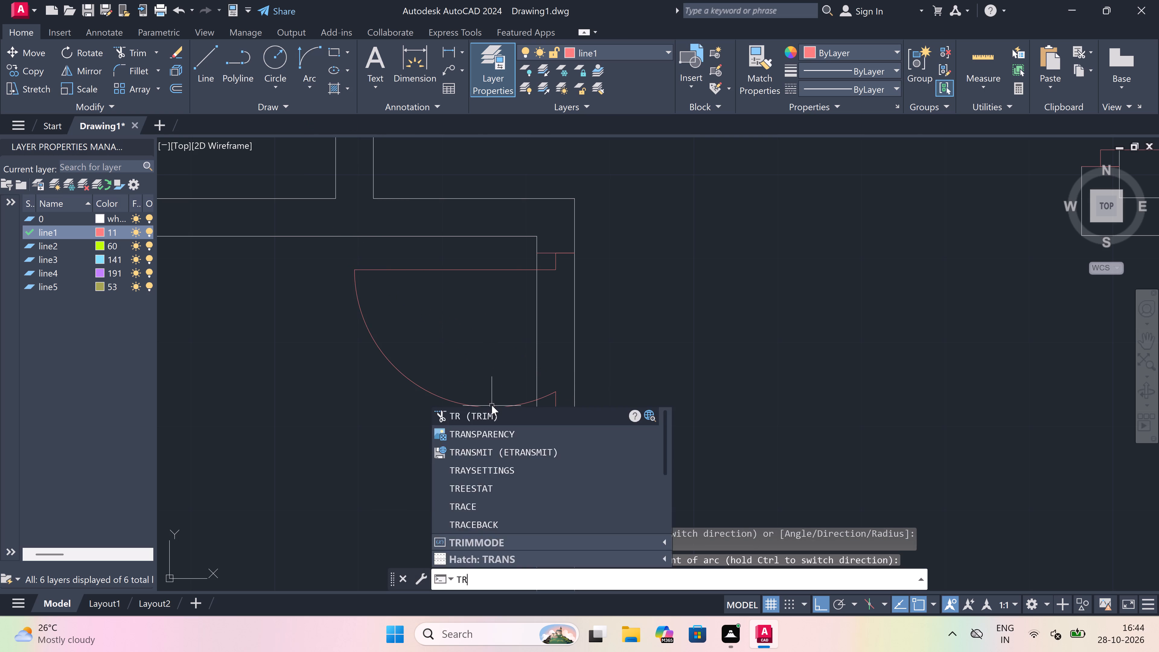
{"action": "key", "text": "space"}
{"action": "left_click_drag", "start_coordinate": [487, 349], "coordinate": [523, 350]}
{"action": "left_click", "coordinate": [671, 354]}
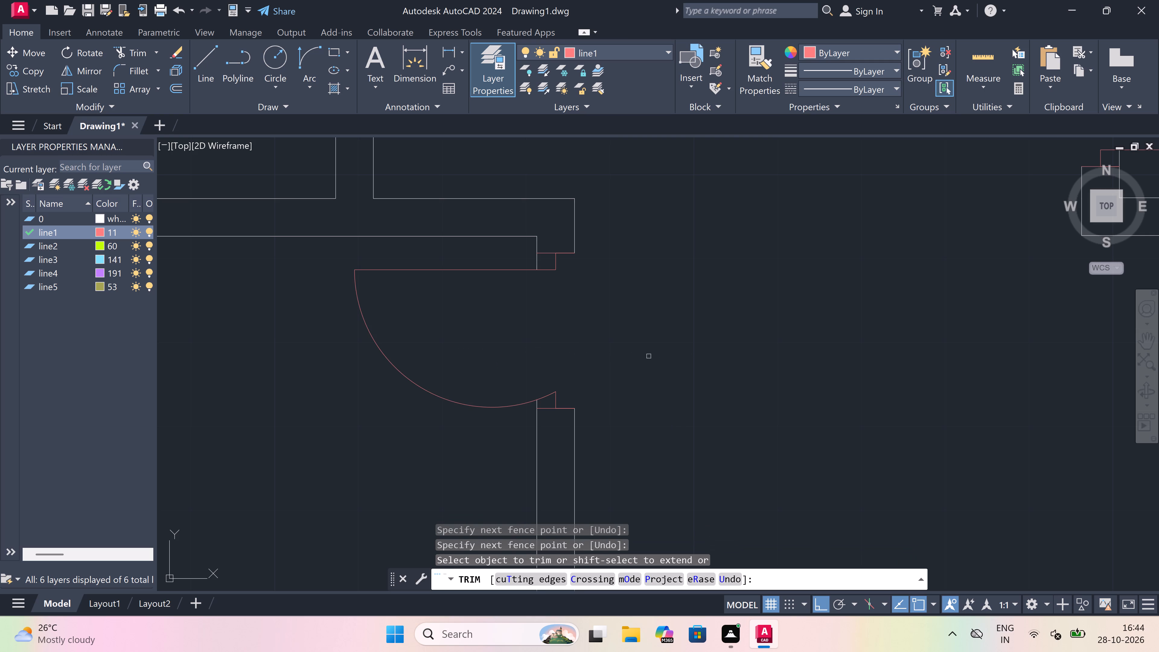
{"action": "key", "text": "Escape"}
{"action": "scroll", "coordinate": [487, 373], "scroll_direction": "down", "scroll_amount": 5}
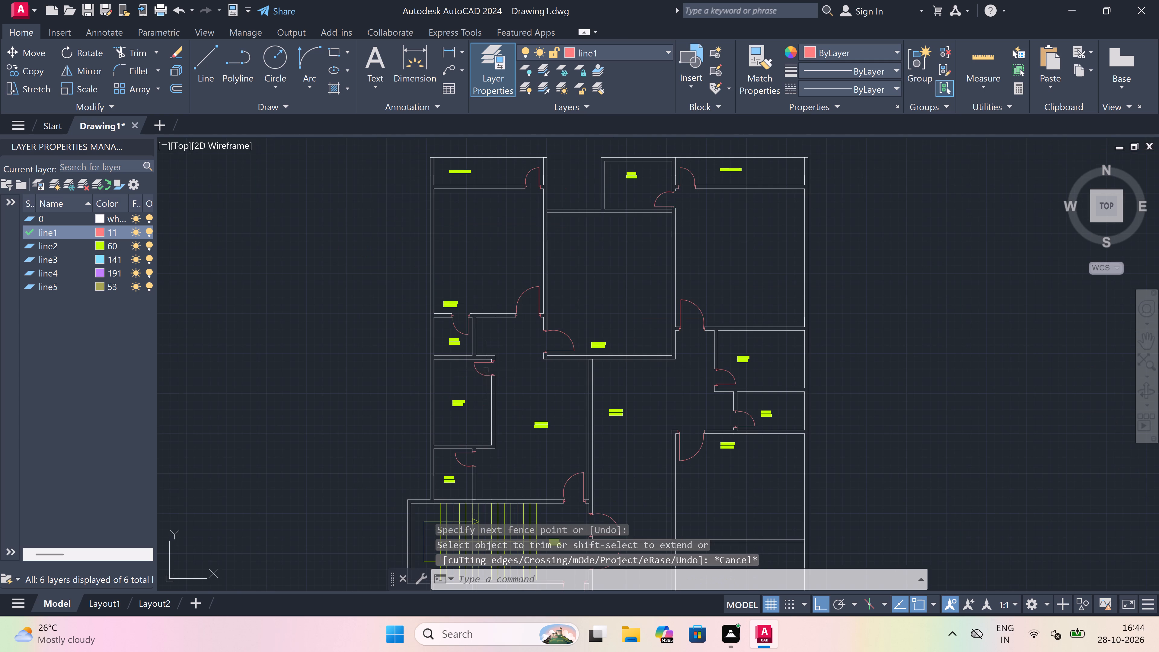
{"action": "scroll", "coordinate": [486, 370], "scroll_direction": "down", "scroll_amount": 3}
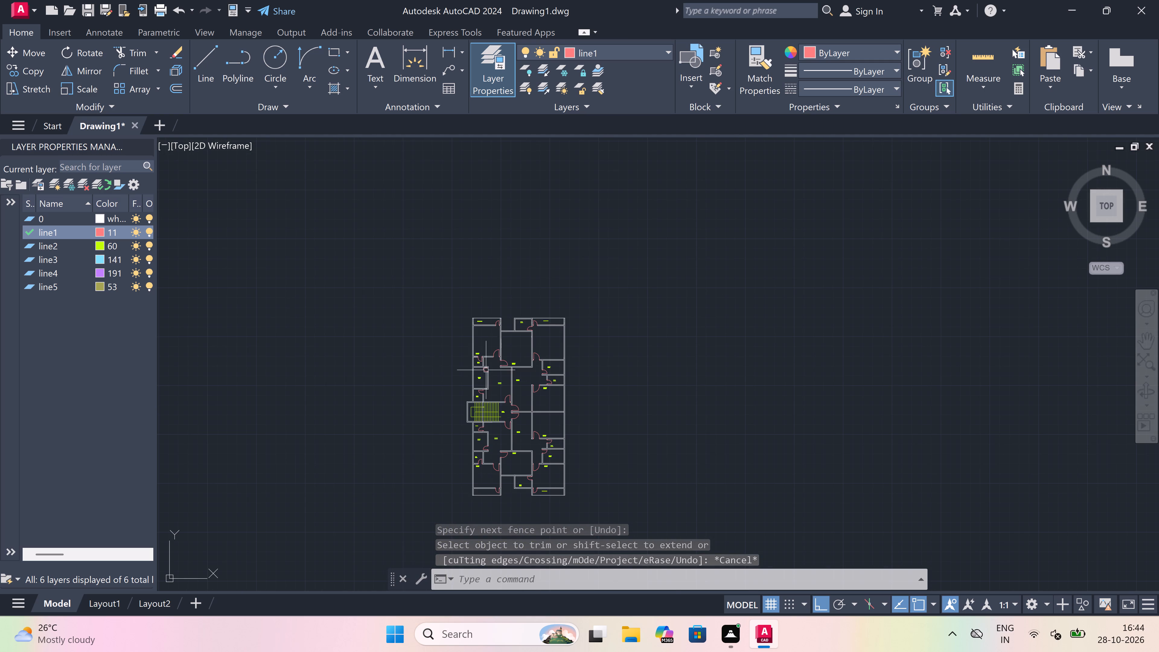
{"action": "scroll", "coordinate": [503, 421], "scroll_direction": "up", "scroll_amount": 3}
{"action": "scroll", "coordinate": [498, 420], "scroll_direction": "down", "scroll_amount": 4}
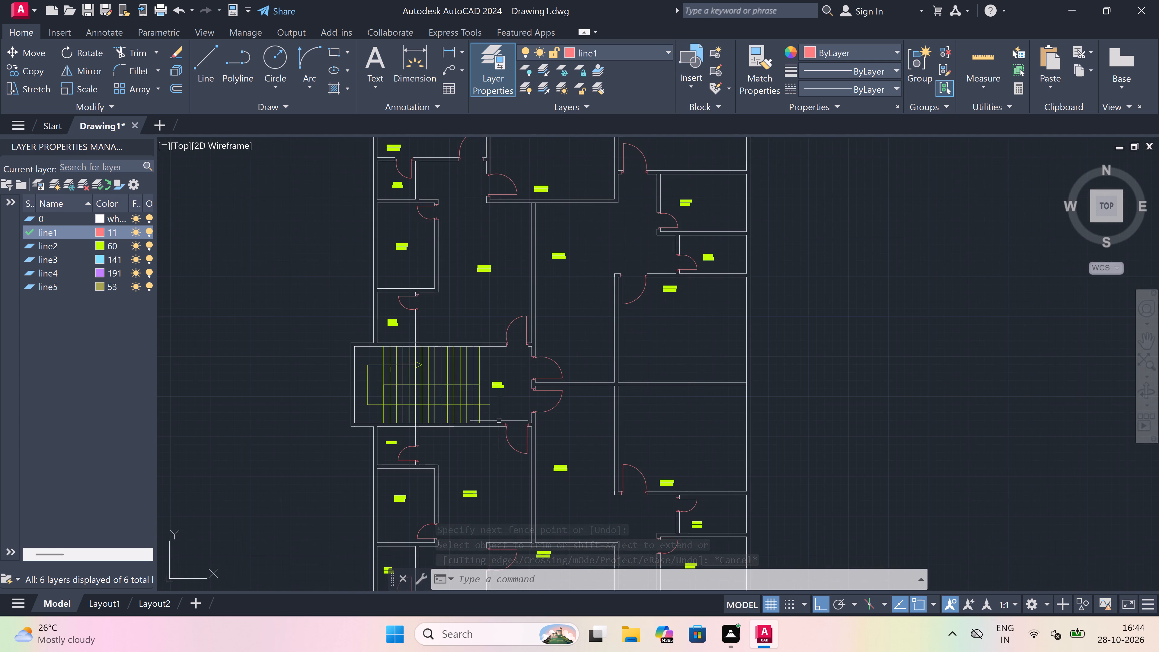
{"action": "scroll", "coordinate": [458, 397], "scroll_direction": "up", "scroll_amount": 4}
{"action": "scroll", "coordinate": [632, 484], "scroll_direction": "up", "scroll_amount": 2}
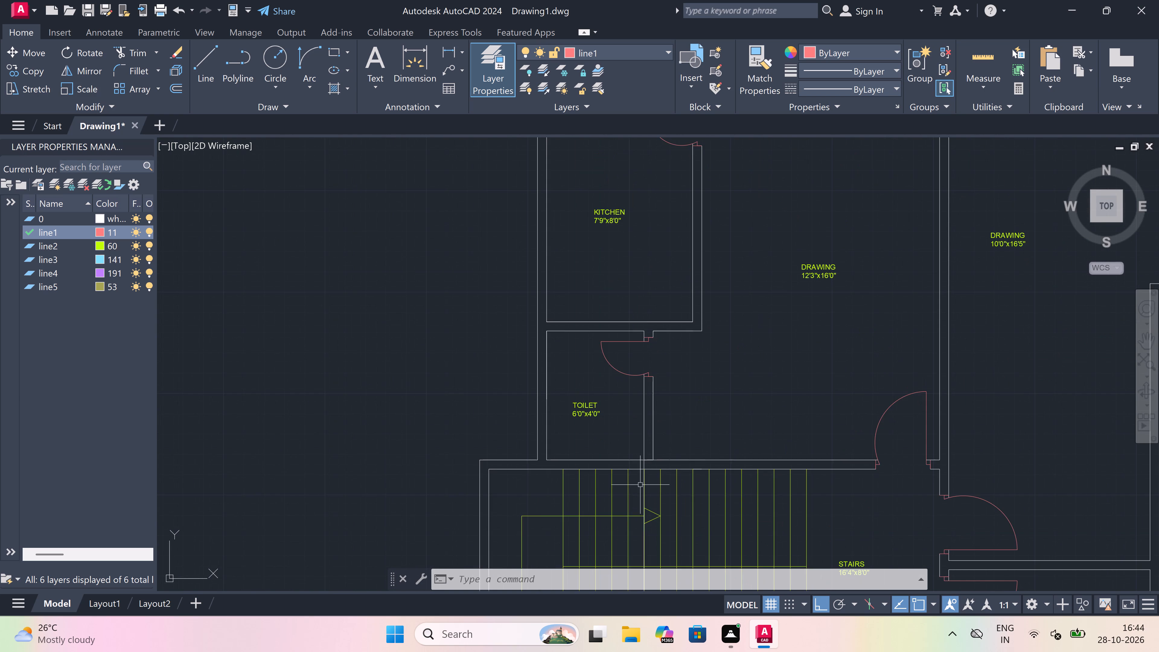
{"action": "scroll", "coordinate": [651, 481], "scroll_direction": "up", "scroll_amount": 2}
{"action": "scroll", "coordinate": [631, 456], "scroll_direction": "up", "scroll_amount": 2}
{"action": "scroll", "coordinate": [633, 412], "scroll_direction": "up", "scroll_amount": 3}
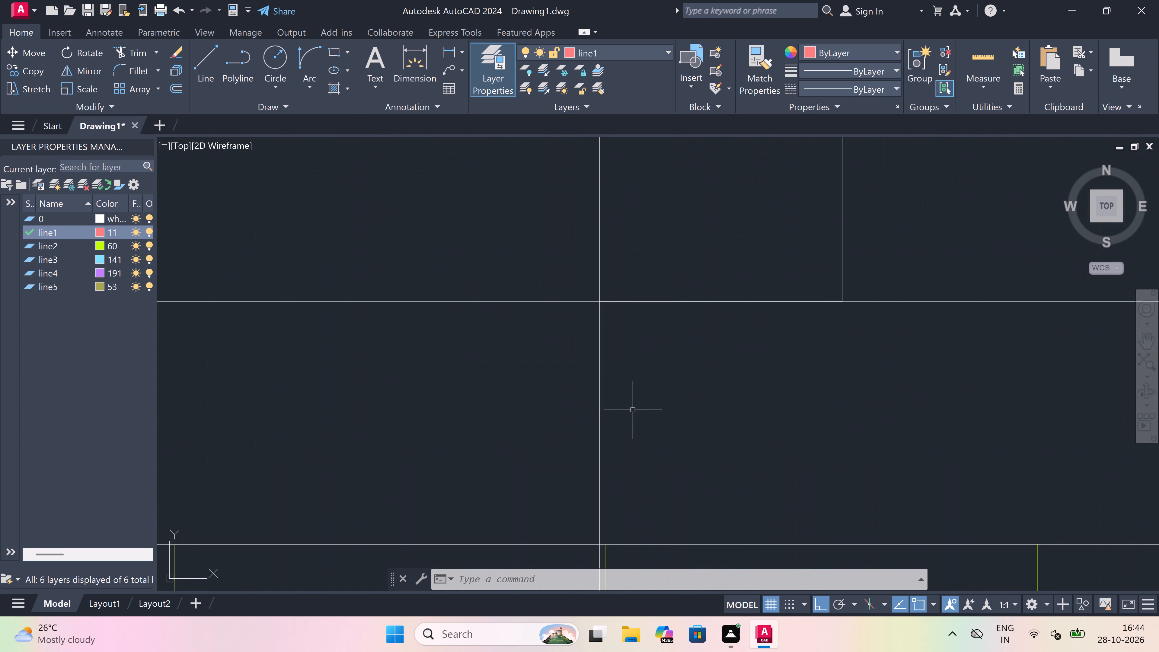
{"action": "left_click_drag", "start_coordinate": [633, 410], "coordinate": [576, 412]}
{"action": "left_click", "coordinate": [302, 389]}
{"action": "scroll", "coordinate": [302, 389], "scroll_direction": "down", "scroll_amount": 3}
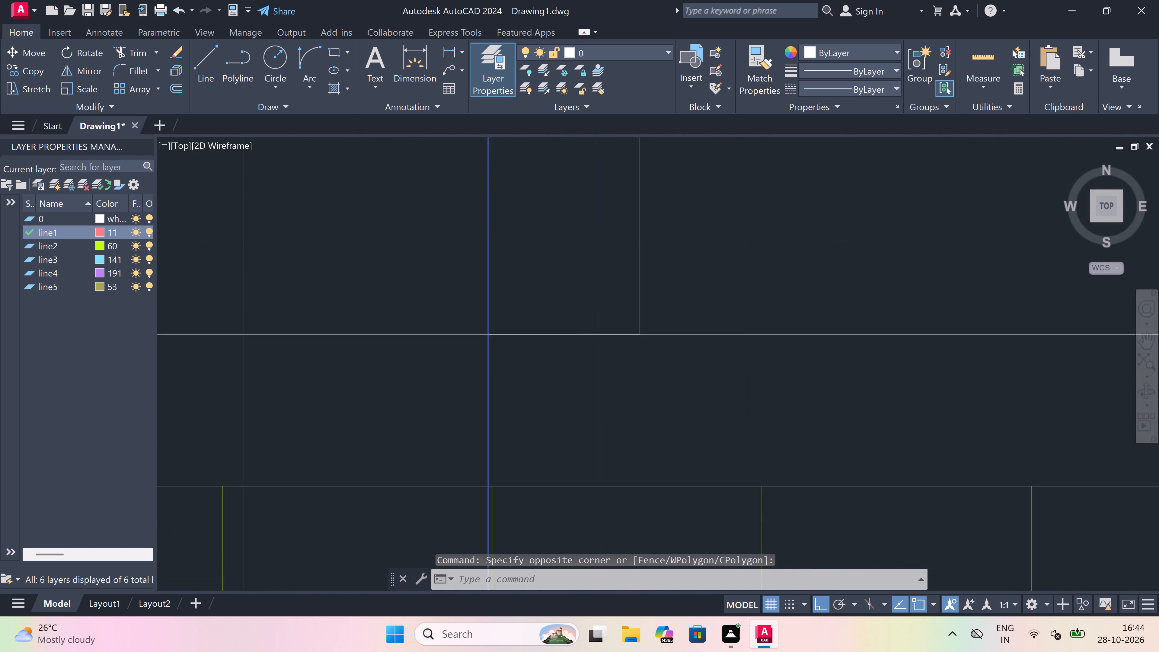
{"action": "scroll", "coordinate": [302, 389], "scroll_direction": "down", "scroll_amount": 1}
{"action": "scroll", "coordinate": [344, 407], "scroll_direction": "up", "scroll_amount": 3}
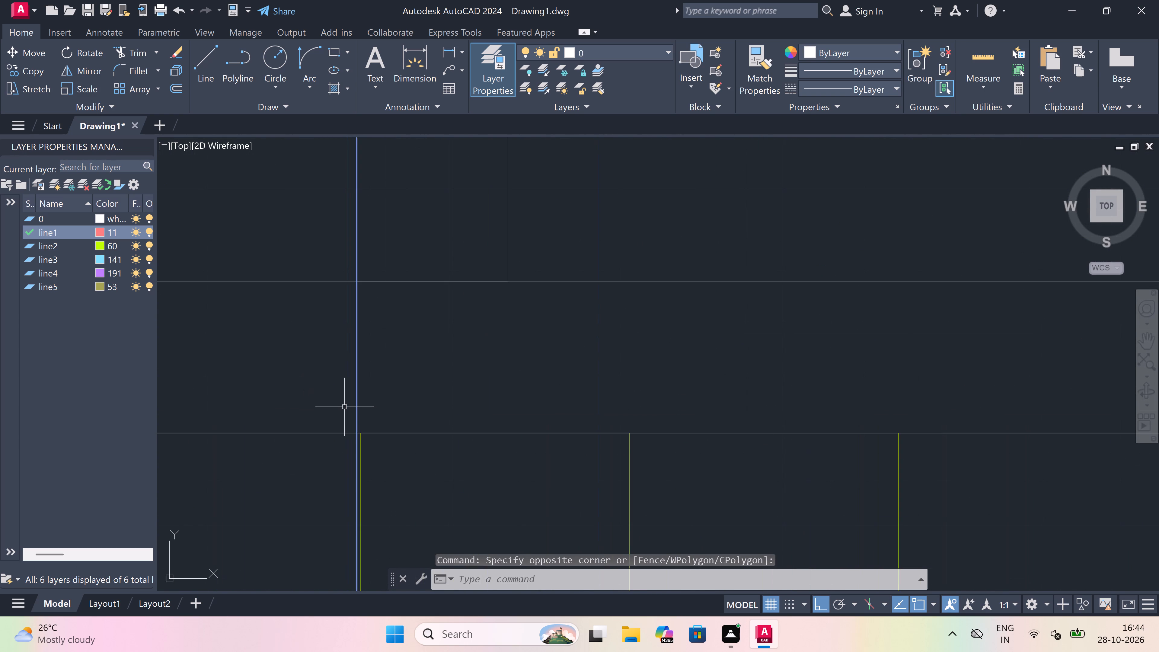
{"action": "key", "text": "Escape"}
Trim the stray vertical line crossing the thickness of the stairs' north wall, below the 6'0"x4'0" toilet's east wall.
{"action": "type", "text": "tr"}
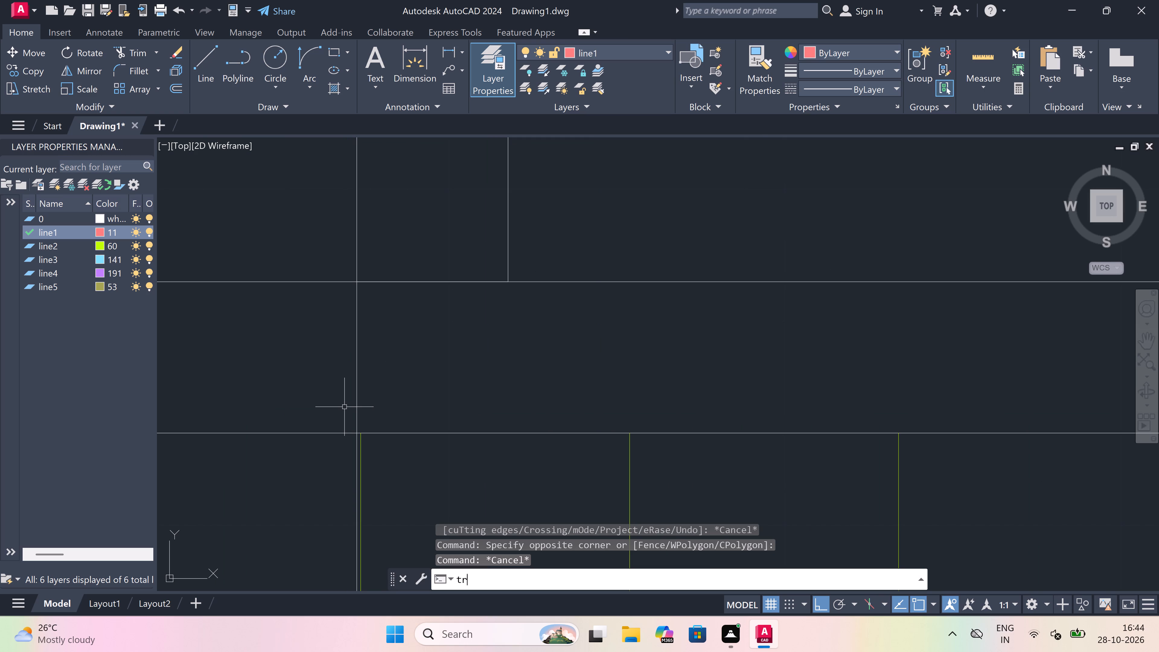
{"action": "key", "text": "space"}
{"action": "scroll", "coordinate": [345, 407], "scroll_direction": "up", "scroll_amount": 3}
{"action": "left_click_drag", "start_coordinate": [343, 405], "coordinate": [350, 405]}
{"action": "left_click", "coordinate": [618, 429]}
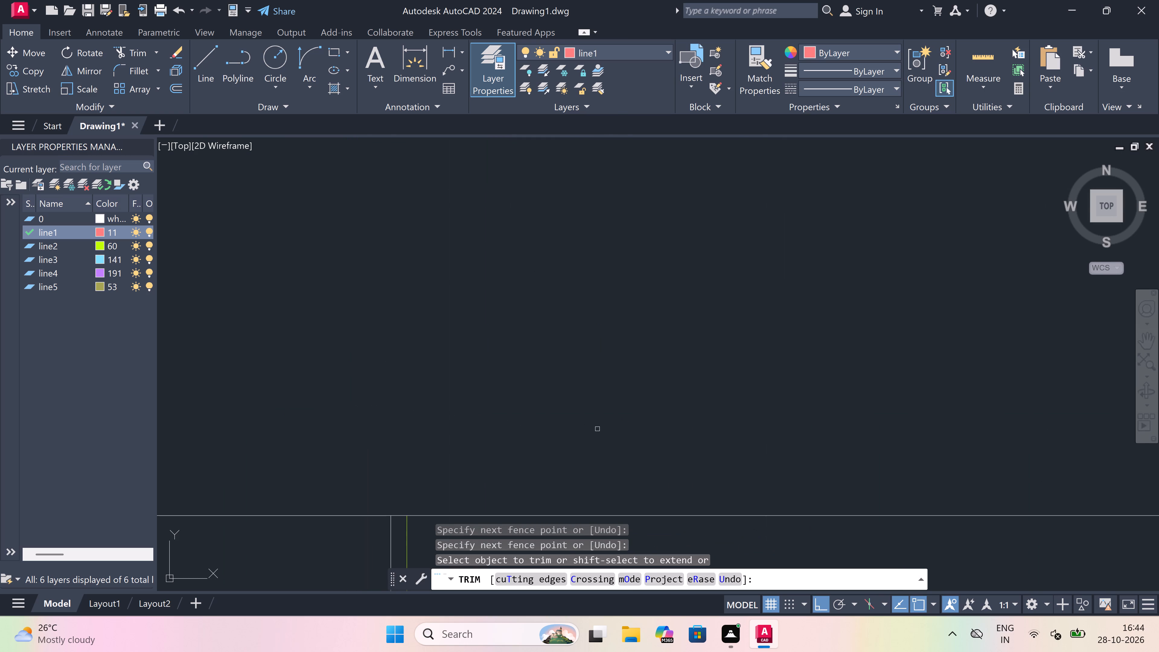
{"action": "scroll", "coordinate": [597, 429], "scroll_direction": "down", "scroll_amount": 6}
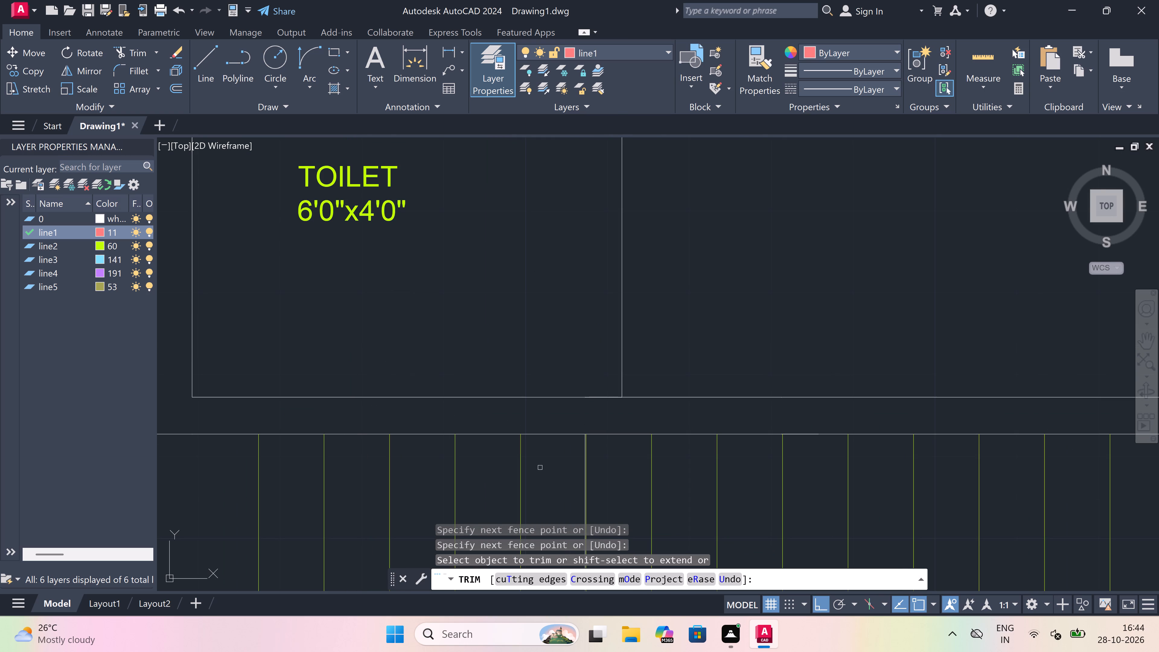
{"action": "key", "text": "ctrl+z"}
{"action": "left_click", "coordinate": [429, 395]}
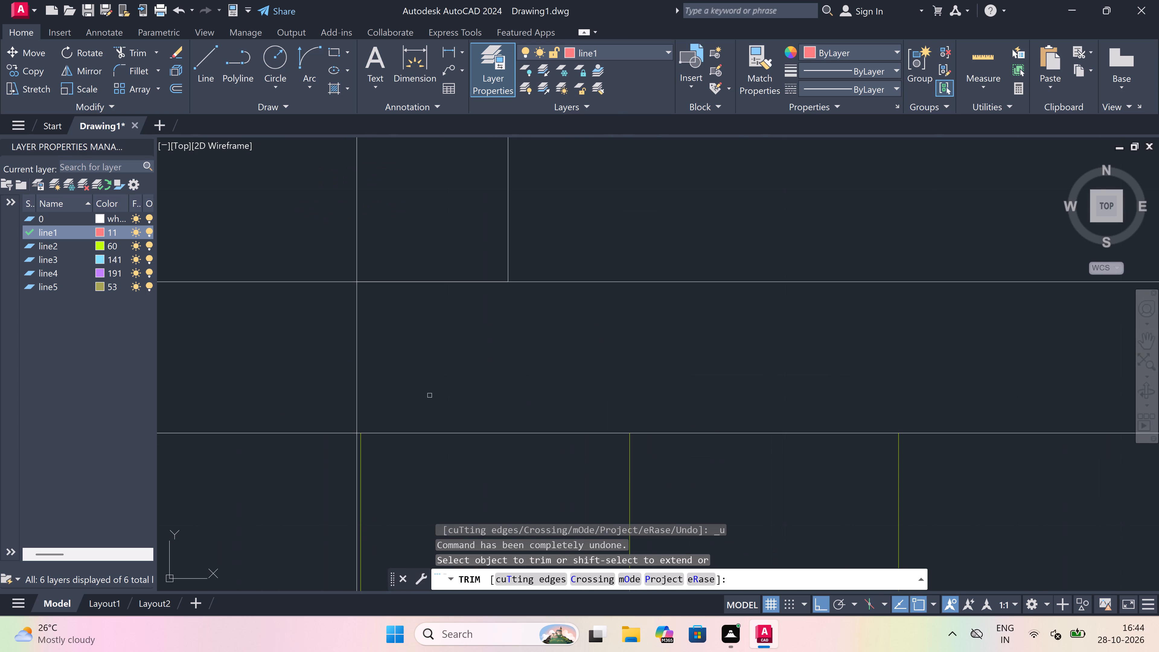
{"action": "left_click", "coordinate": [300, 360]}
{"action": "key", "text": "Escape"}
{"action": "scroll", "coordinate": [434, 392], "scroll_direction": "down", "scroll_amount": 4}
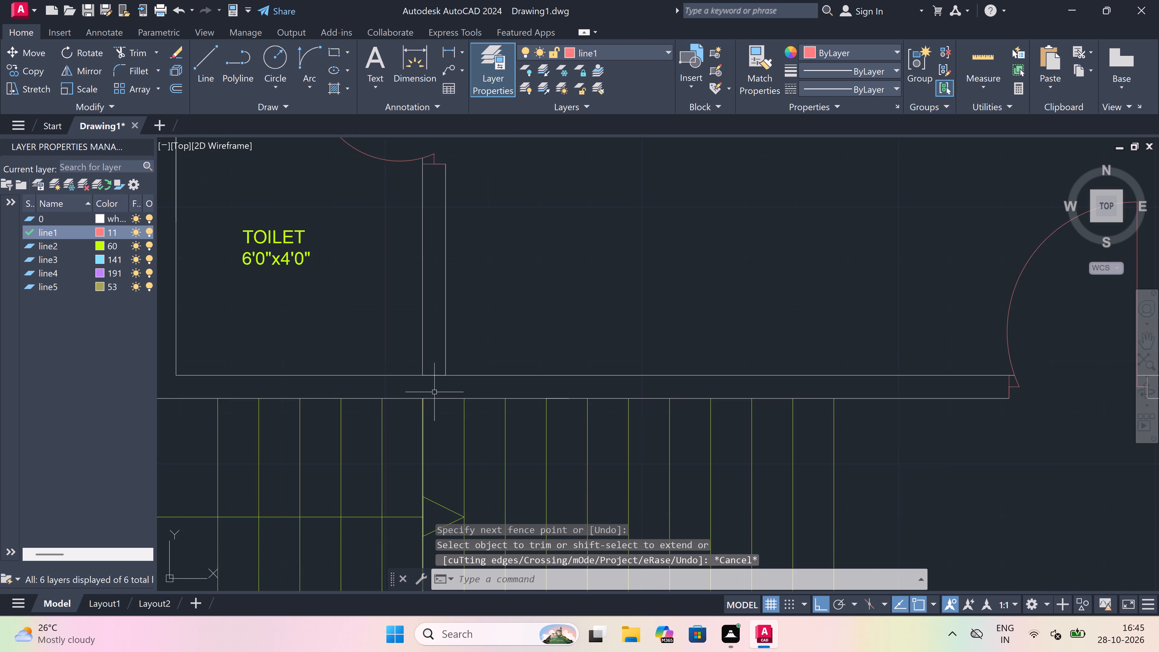
Erase the leftover white vertical line beside the stair tread, just south of the stairs' north wall.
{"action": "scroll", "coordinate": [407, 424], "scroll_direction": "up", "scroll_amount": 2}
{"action": "scroll", "coordinate": [474, 380], "scroll_direction": "up", "scroll_amount": 3}
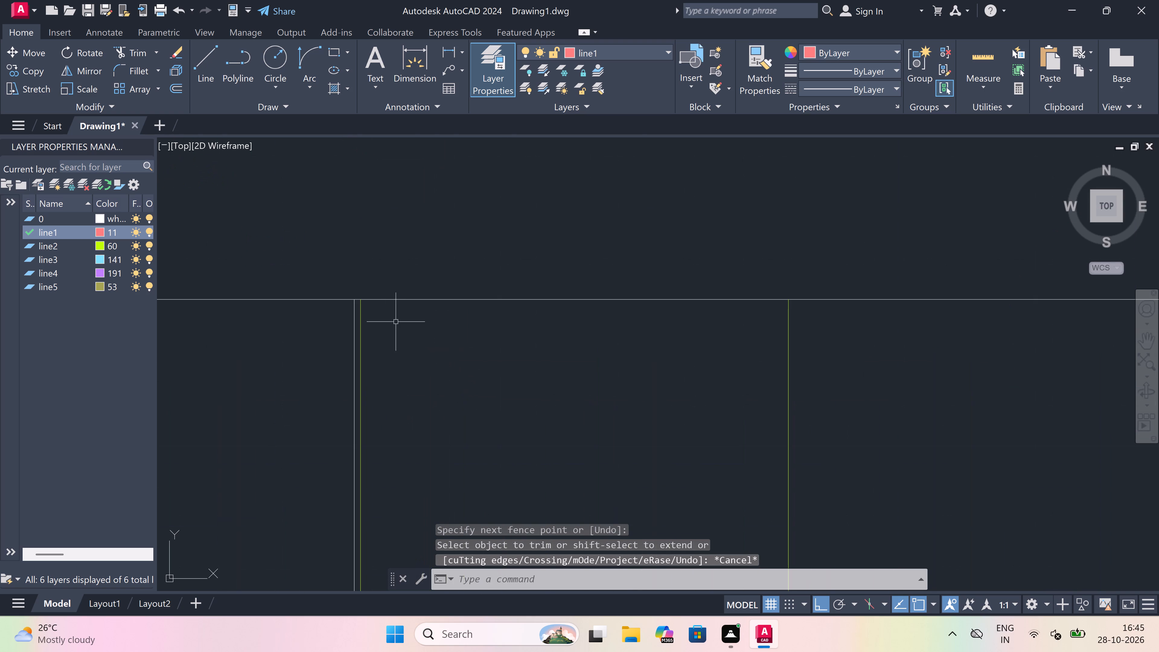
{"action": "scroll", "coordinate": [372, 296], "scroll_direction": "up", "scroll_amount": 4}
{"action": "scroll", "coordinate": [258, 342], "scroll_direction": "up", "scroll_amount": 1}
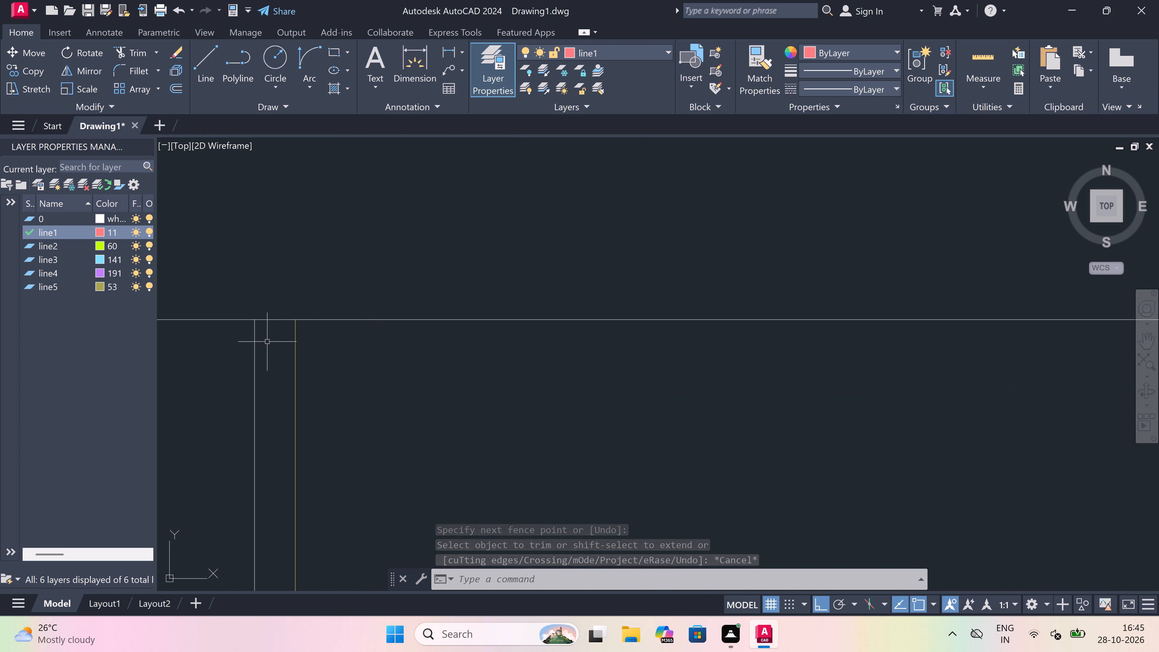
{"action": "scroll", "coordinate": [258, 342], "scroll_direction": "up", "scroll_amount": 1}
{"action": "left_click_drag", "start_coordinate": [258, 342], "coordinate": [253, 351]}
{"action": "left_click_drag", "start_coordinate": [198, 429], "coordinate": [202, 429]}
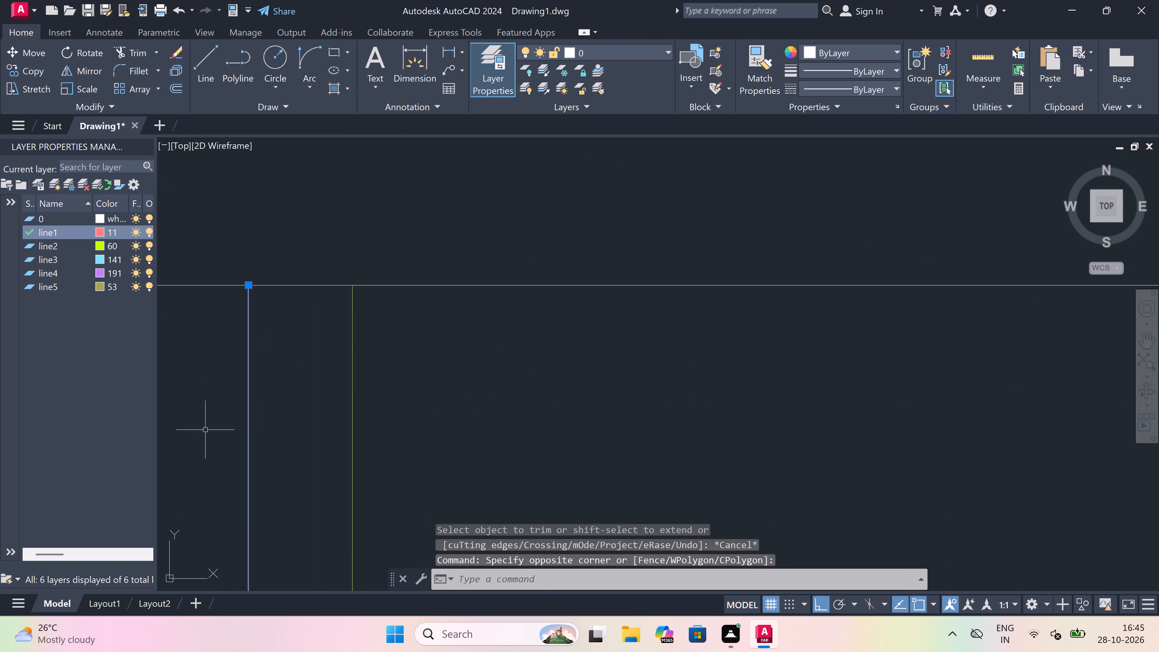
{"action": "key", "text": "Delete"}
Trim the wall line closing the junction between the north 6'0"x4'0" toilet's east wall and the stairs' north wall.
{"action": "scroll", "coordinate": [388, 368], "scroll_direction": "down", "scroll_amount": 2}
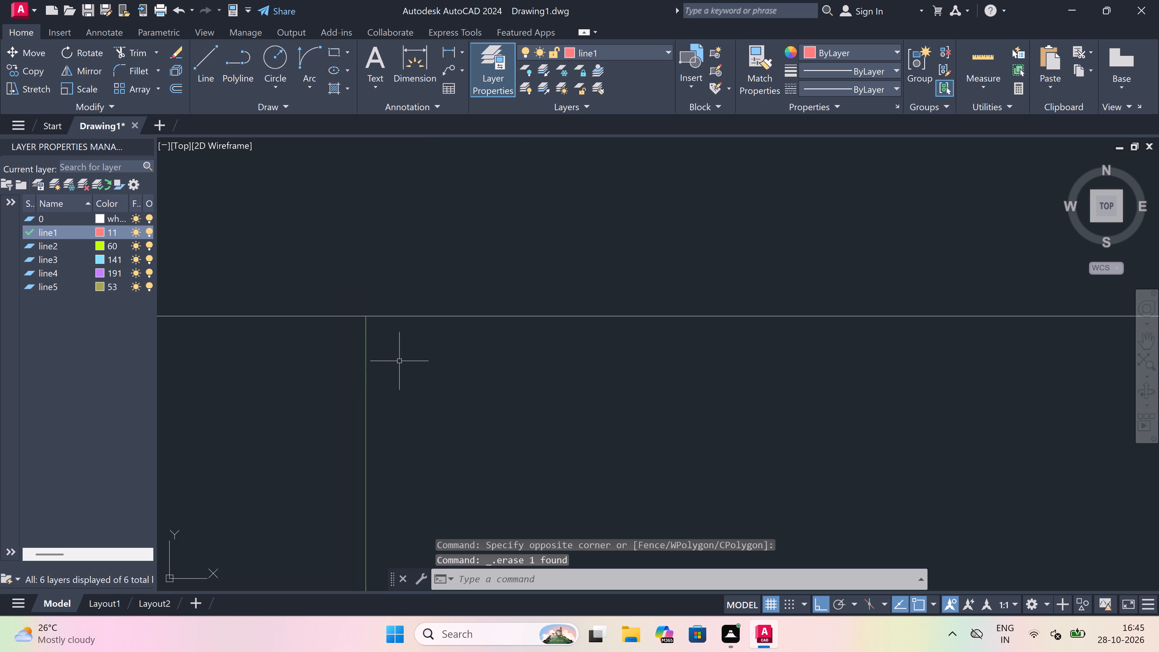
{"action": "scroll", "coordinate": [411, 338], "scroll_direction": "down", "scroll_amount": 2}
{"action": "scroll", "coordinate": [414, 312], "scroll_direction": "down", "scroll_amount": 4}
{"action": "scroll", "coordinate": [440, 330], "scroll_direction": "down", "scroll_amount": 2}
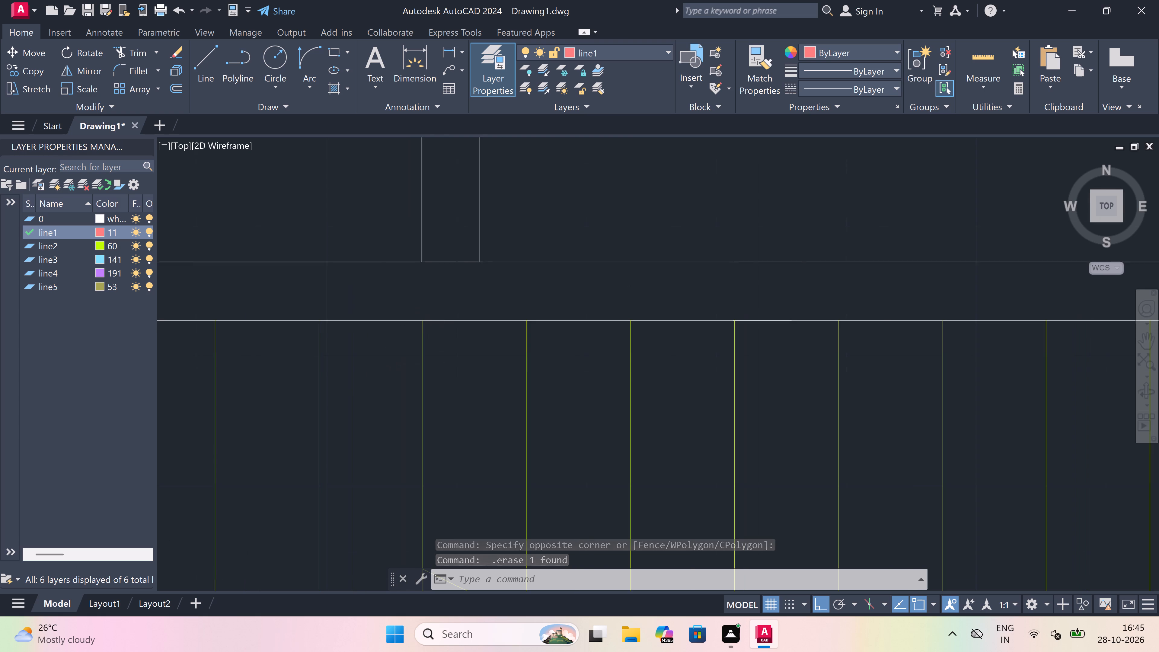
{"action": "scroll", "coordinate": [440, 330], "scroll_direction": "down", "scroll_amount": 6}
{"action": "scroll", "coordinate": [435, 318], "scroll_direction": "up", "scroll_amount": 4}
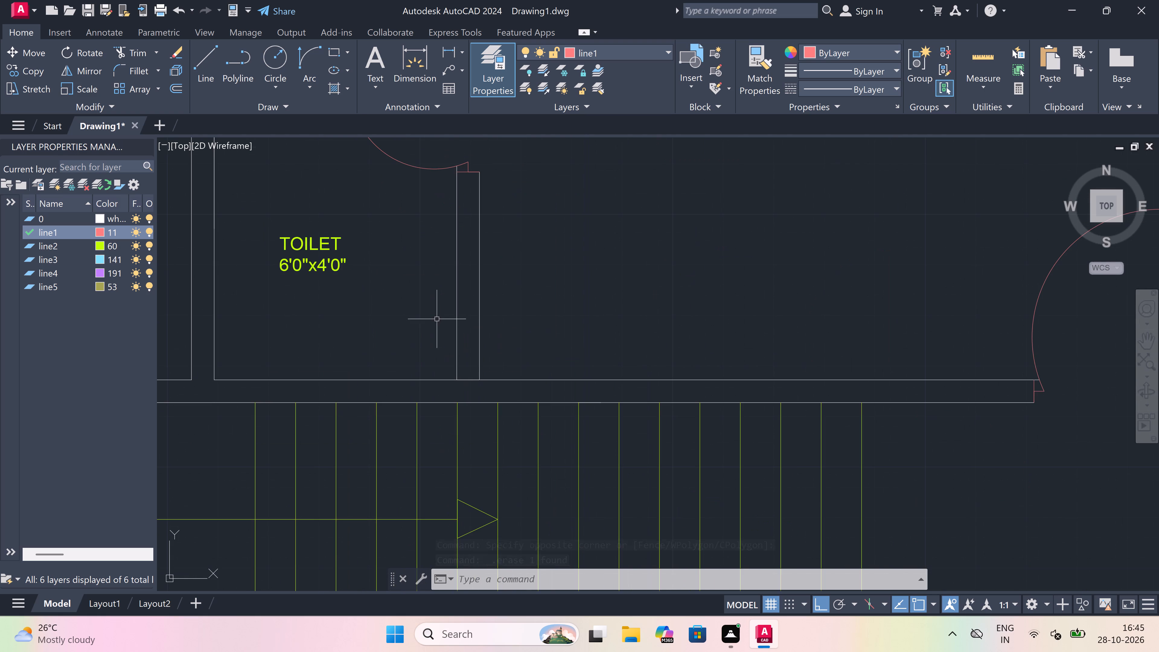
{"action": "type", "text": "tr"}
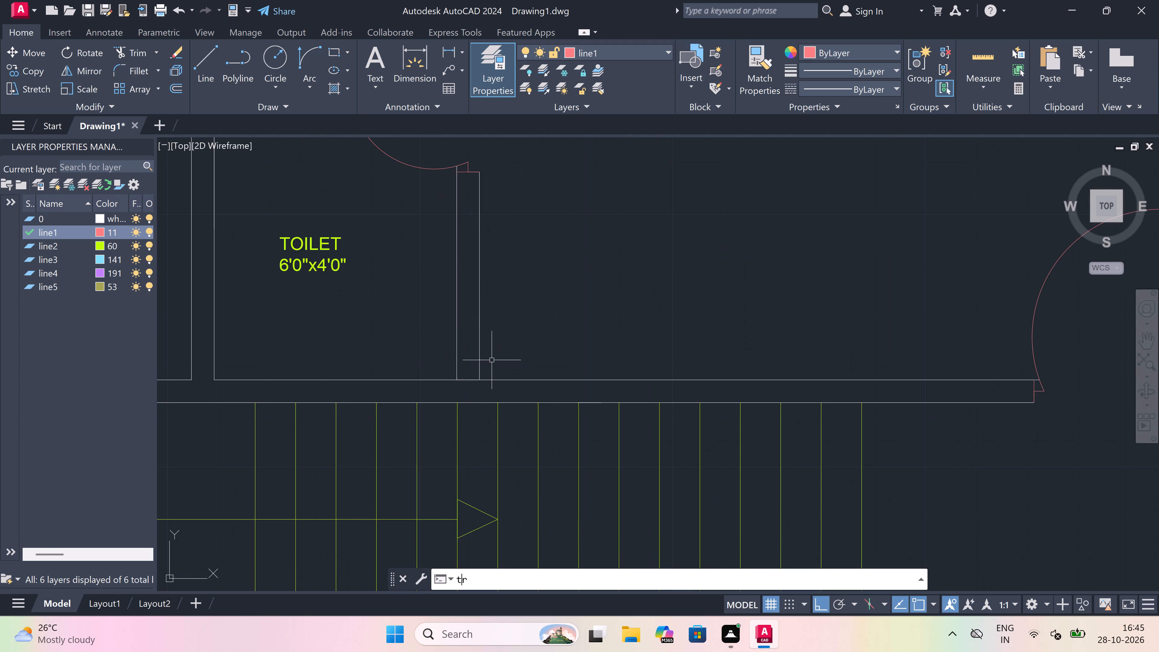
{"action": "key", "text": "space"}
{"action": "scroll", "coordinate": [473, 369], "scroll_direction": "up", "scroll_amount": 2}
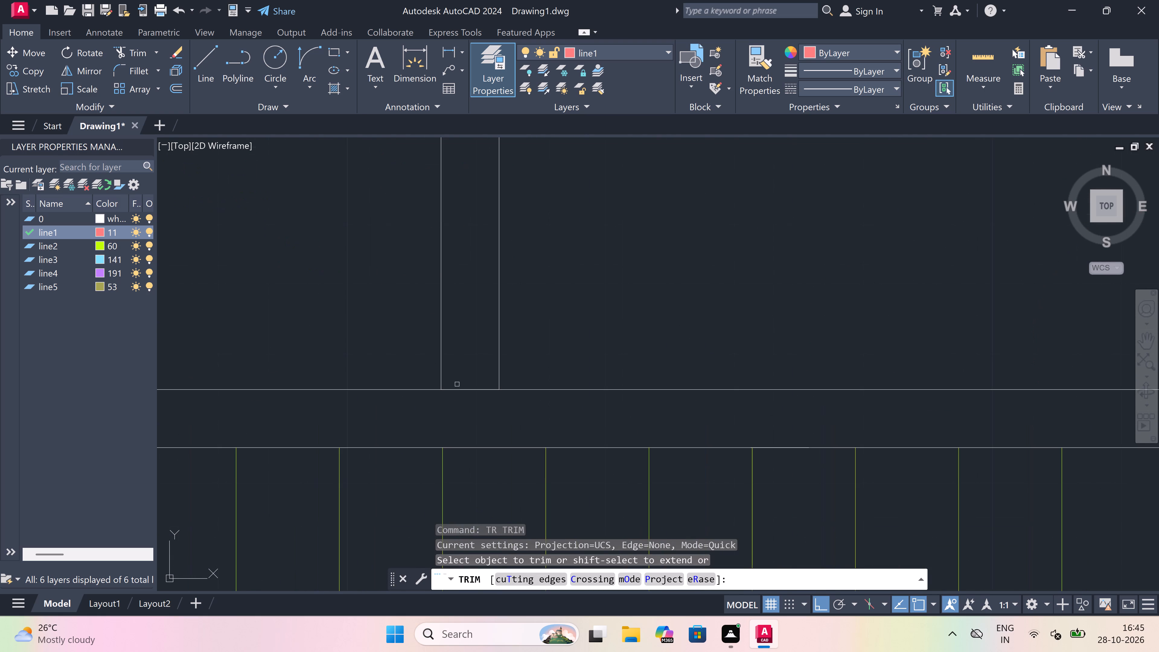
{"action": "left_click_drag", "start_coordinate": [467, 398], "coordinate": [467, 390]}
{"action": "left_click", "coordinate": [464, 367]}
Trim the closing lines at both ends of the 11'5"x13'0" bedroom's north wall, where it meets the side walls.
{"action": "scroll", "coordinate": [464, 367], "scroll_direction": "down", "scroll_amount": 7}
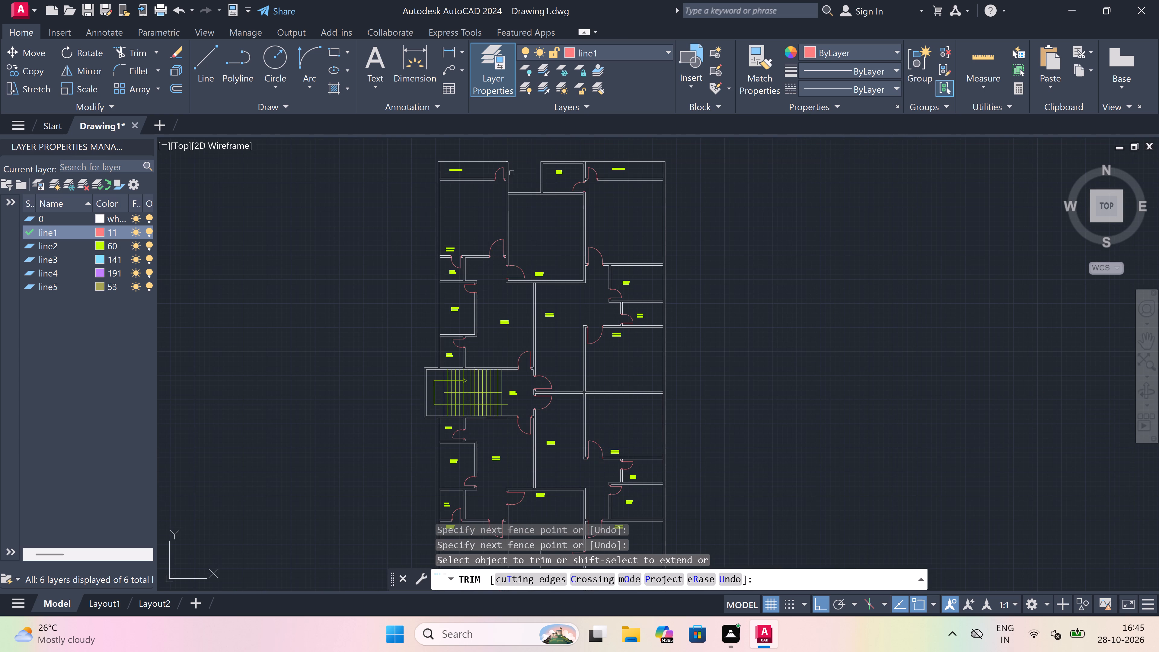
{"action": "scroll", "coordinate": [512, 172], "scroll_direction": "up", "scroll_amount": 4}
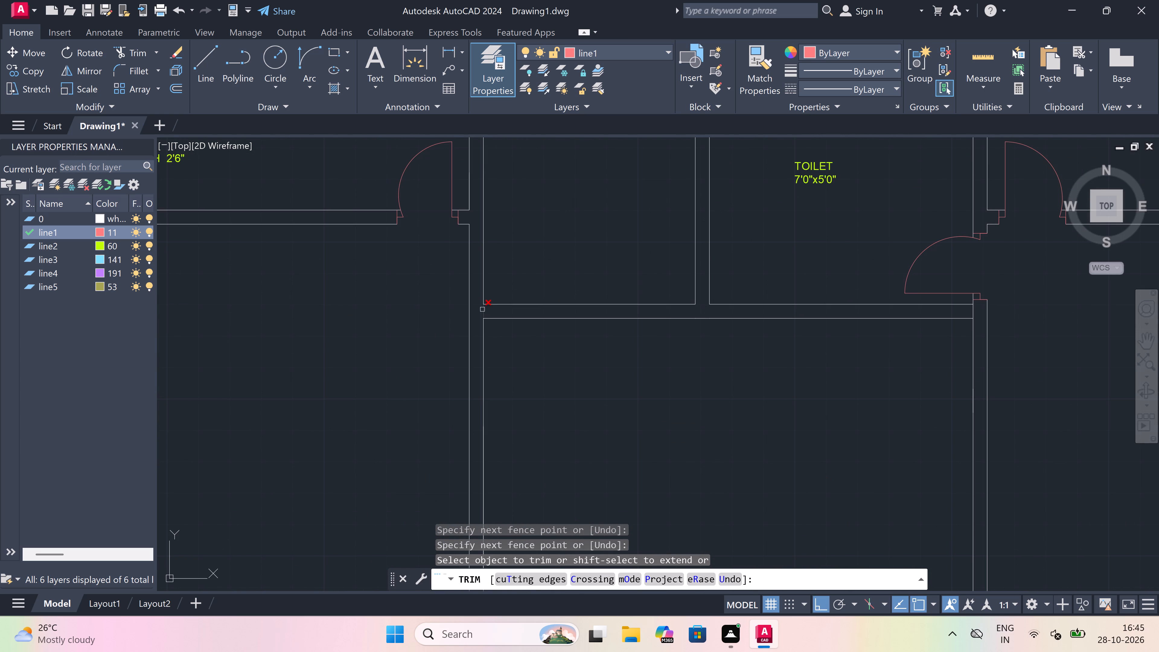
{"action": "left_click", "coordinate": [482, 307]}
{"action": "scroll", "coordinate": [432, 309], "scroll_direction": "down", "scroll_amount": 4}
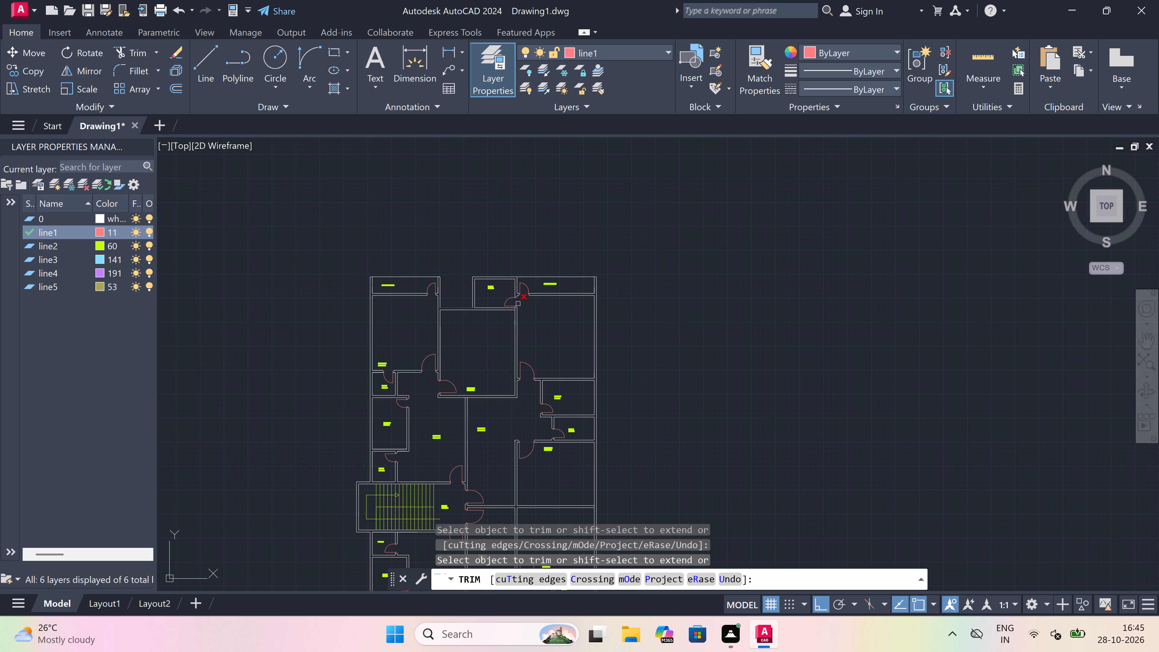
{"action": "scroll", "coordinate": [525, 297], "scroll_direction": "up", "scroll_amount": 2}
{"action": "scroll", "coordinate": [496, 319], "scroll_direction": "up", "scroll_amount": 3}
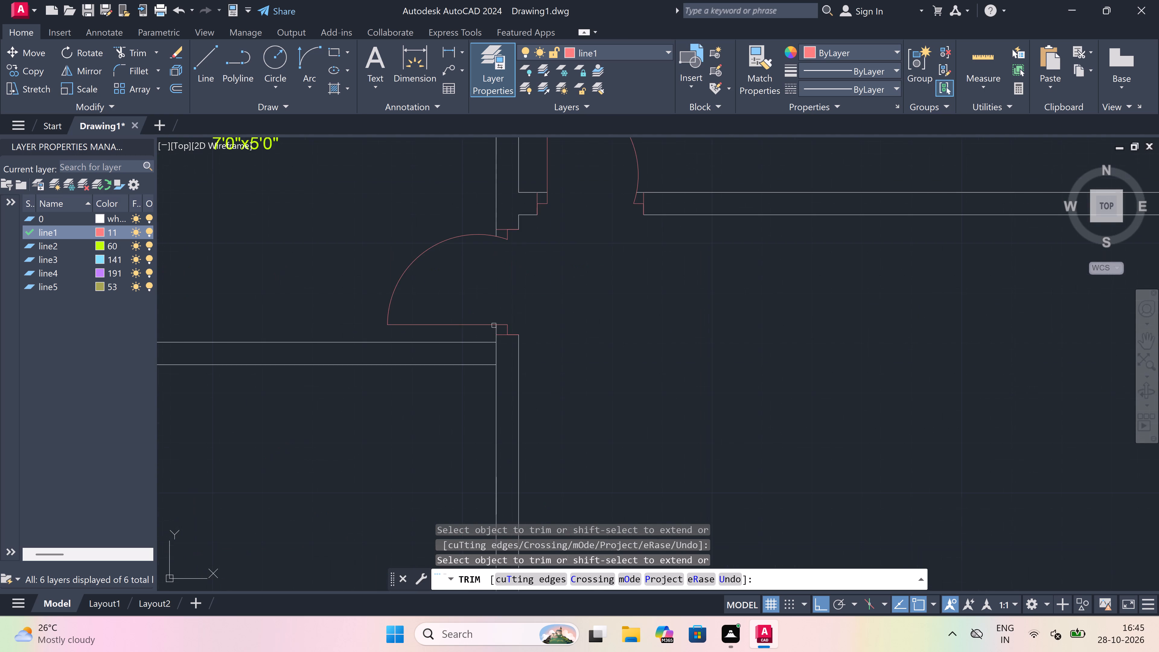
{"action": "scroll", "coordinate": [509, 354], "scroll_direction": "up", "scroll_amount": 2}
{"action": "left_click", "coordinate": [476, 349]}
{"action": "scroll", "coordinate": [476, 348], "scroll_direction": "down", "scroll_amount": 3}
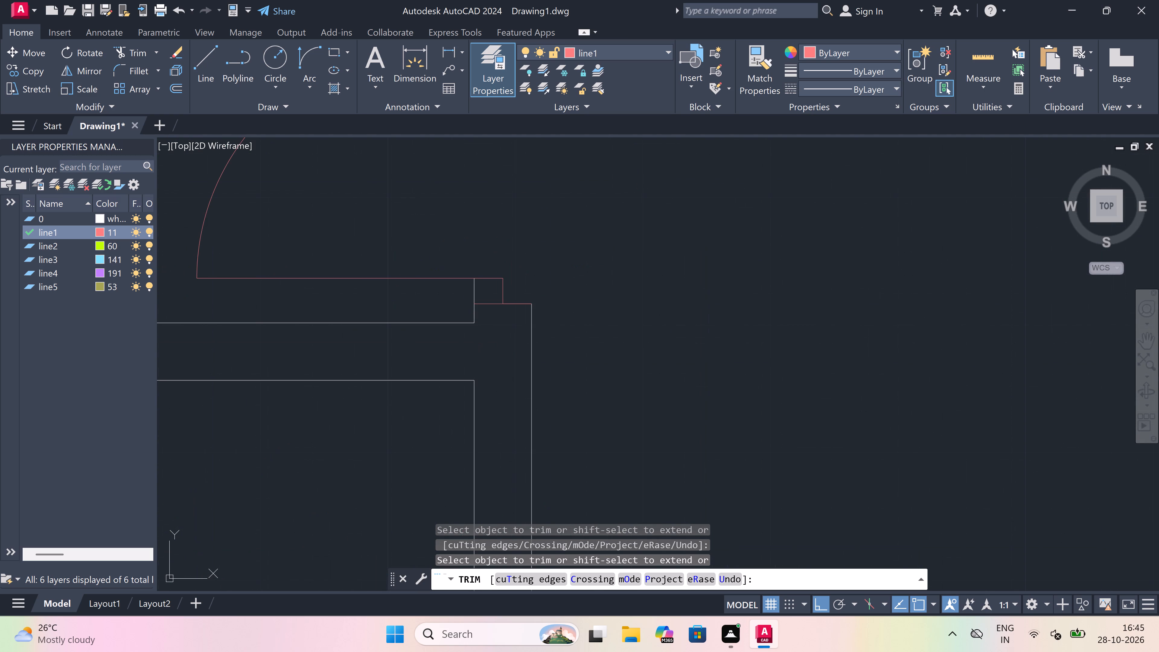
Trim the 11'5"x13'0" bedroom's outer south wall line where the partition wall joins it from the south.
{"action": "scroll", "coordinate": [476, 348], "scroll_direction": "down", "scroll_amount": 3}
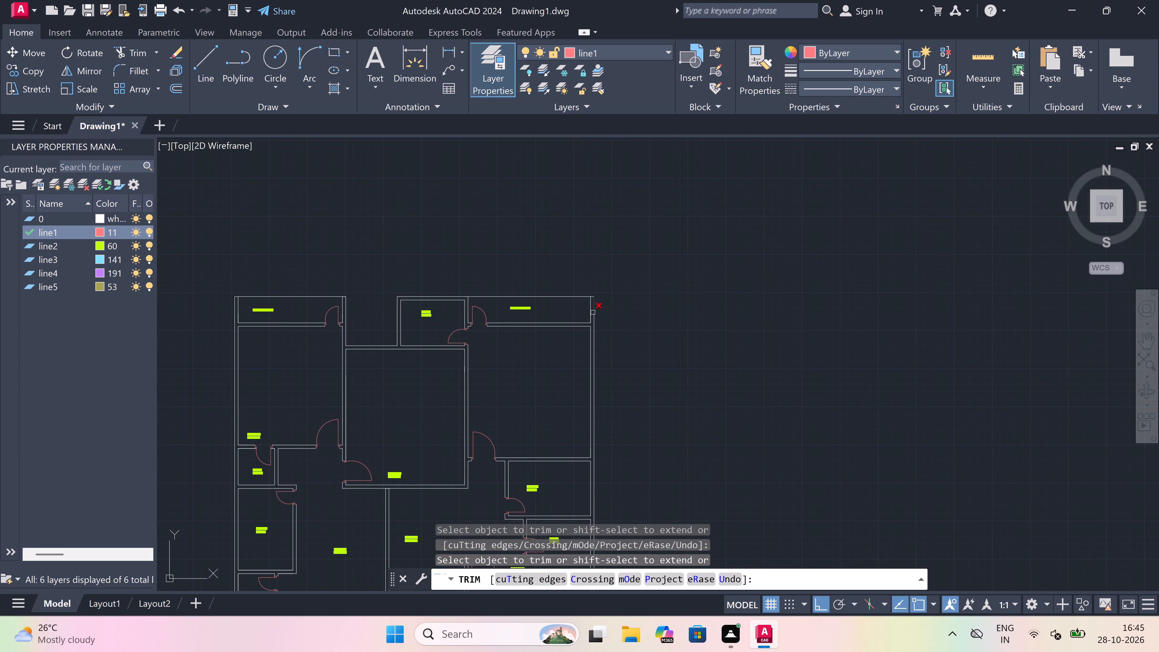
{"action": "scroll", "coordinate": [593, 312], "scroll_direction": "down", "scroll_amount": 1}
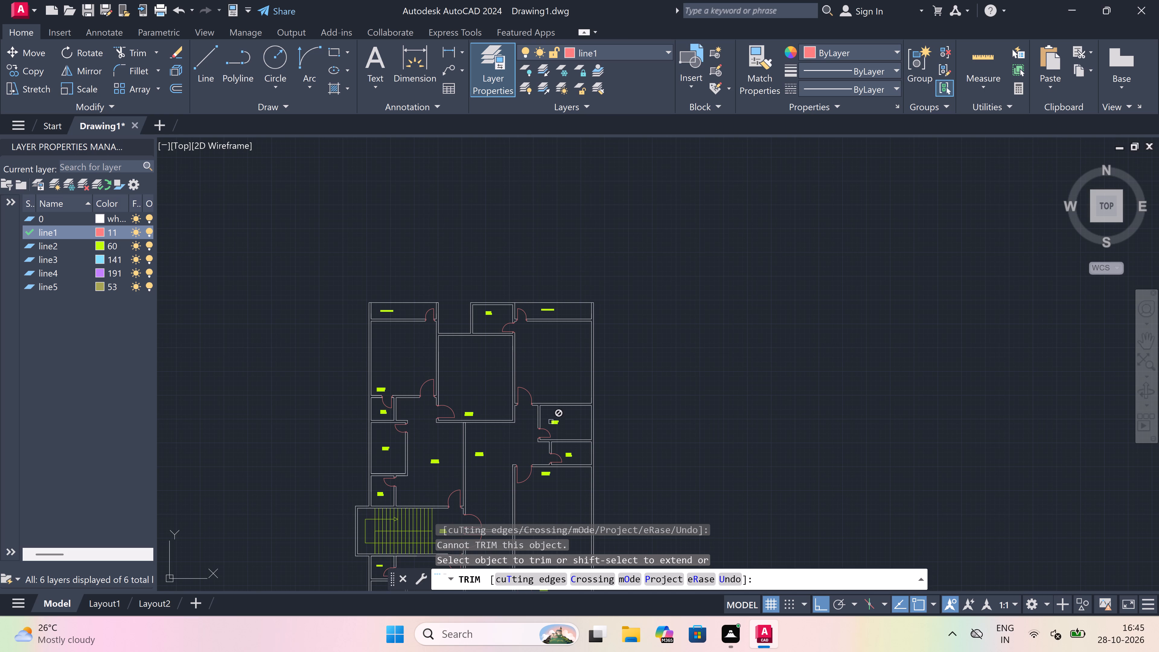
{"action": "scroll", "coordinate": [485, 379], "scroll_direction": "down", "scroll_amount": 2}
{"action": "scroll", "coordinate": [477, 400], "scroll_direction": "up", "scroll_amount": 3}
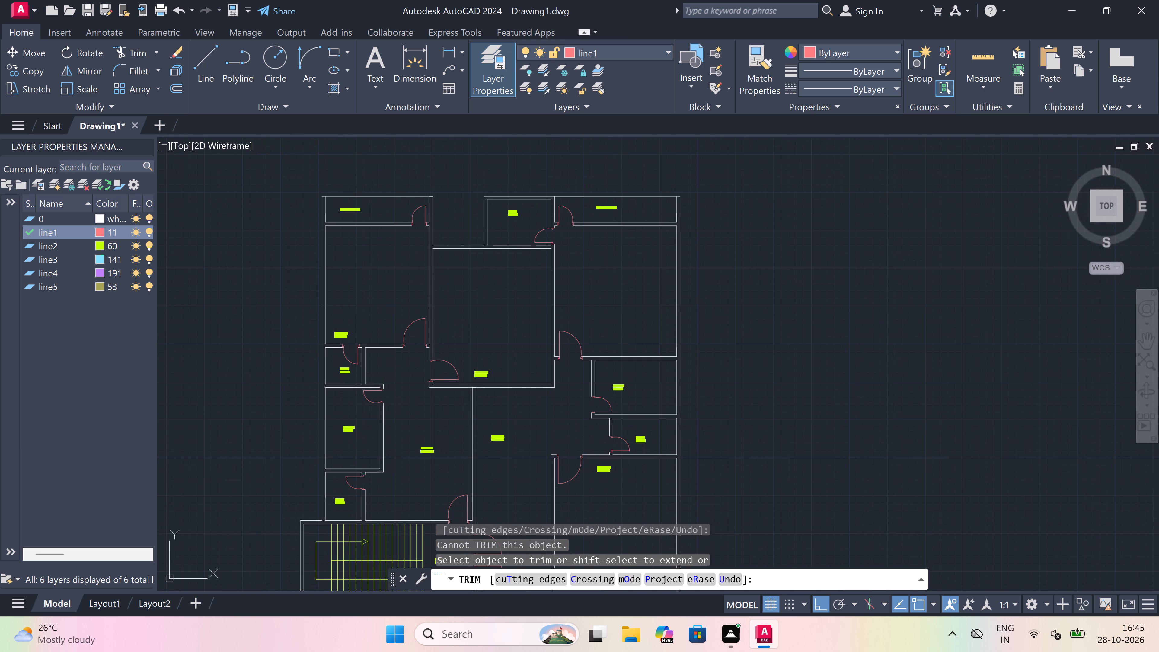
{"action": "scroll", "coordinate": [473, 384], "scroll_direction": "up", "scroll_amount": 6}
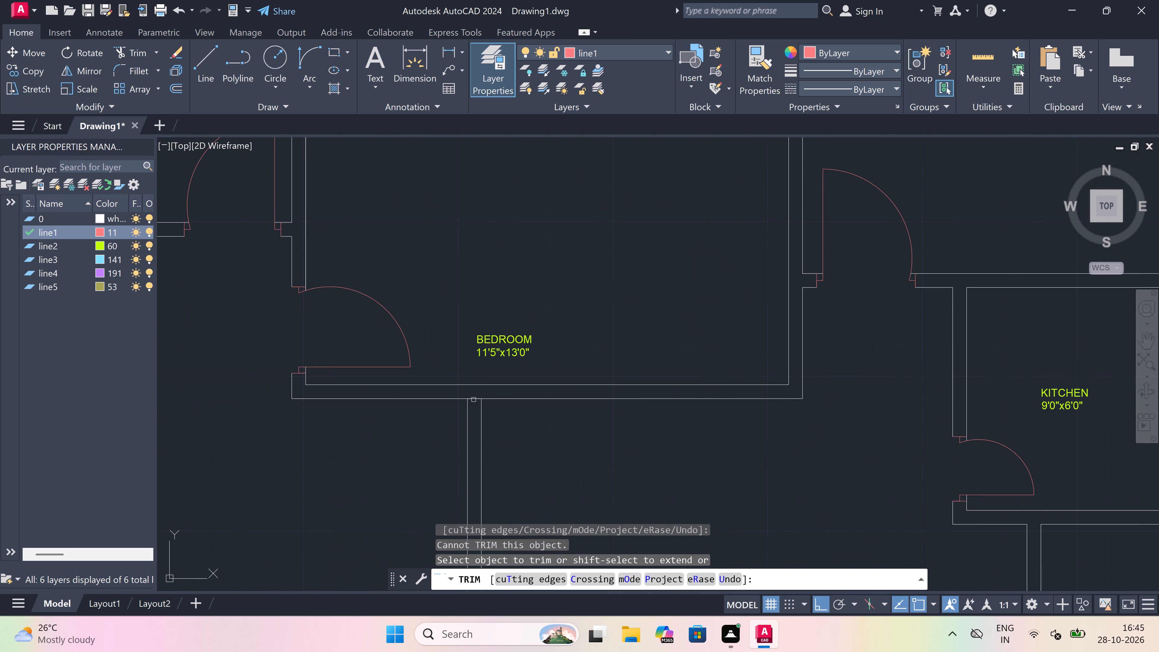
{"action": "left_click", "coordinate": [474, 398]}
{"action": "left_click", "coordinate": [474, 398]}
{"action": "left_click", "coordinate": [474, 398]}
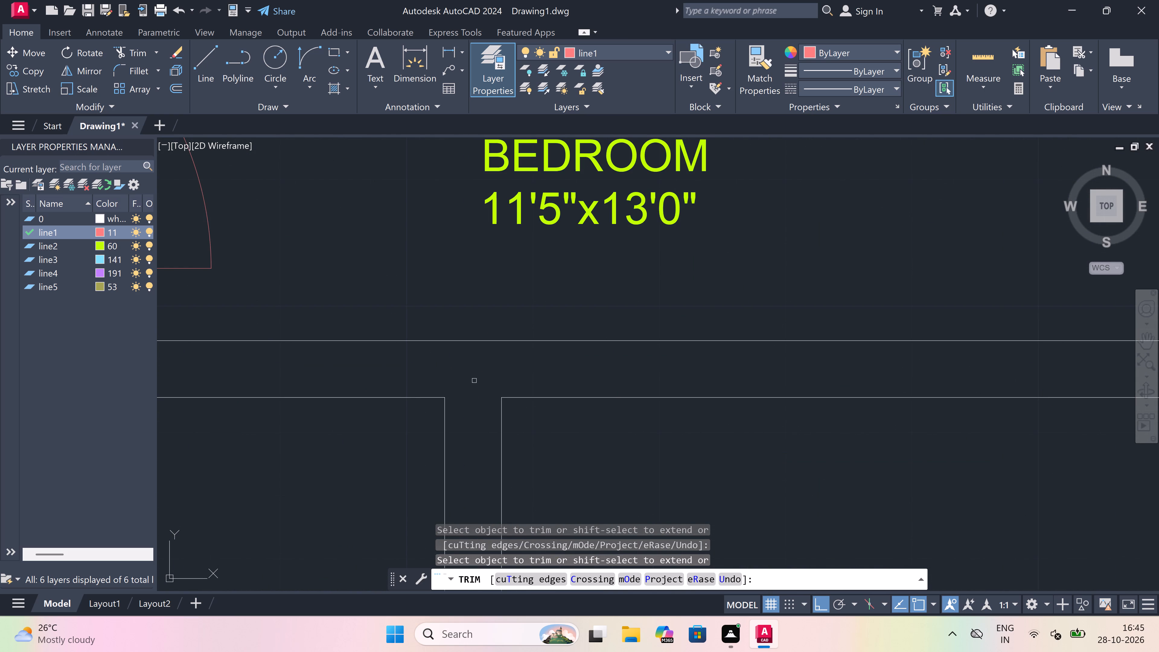
Trim the inner east exterior wall line where the dividing wall between the north and south units meets it.
{"action": "scroll", "coordinate": [468, 276], "scroll_direction": "down", "scroll_amount": 6}
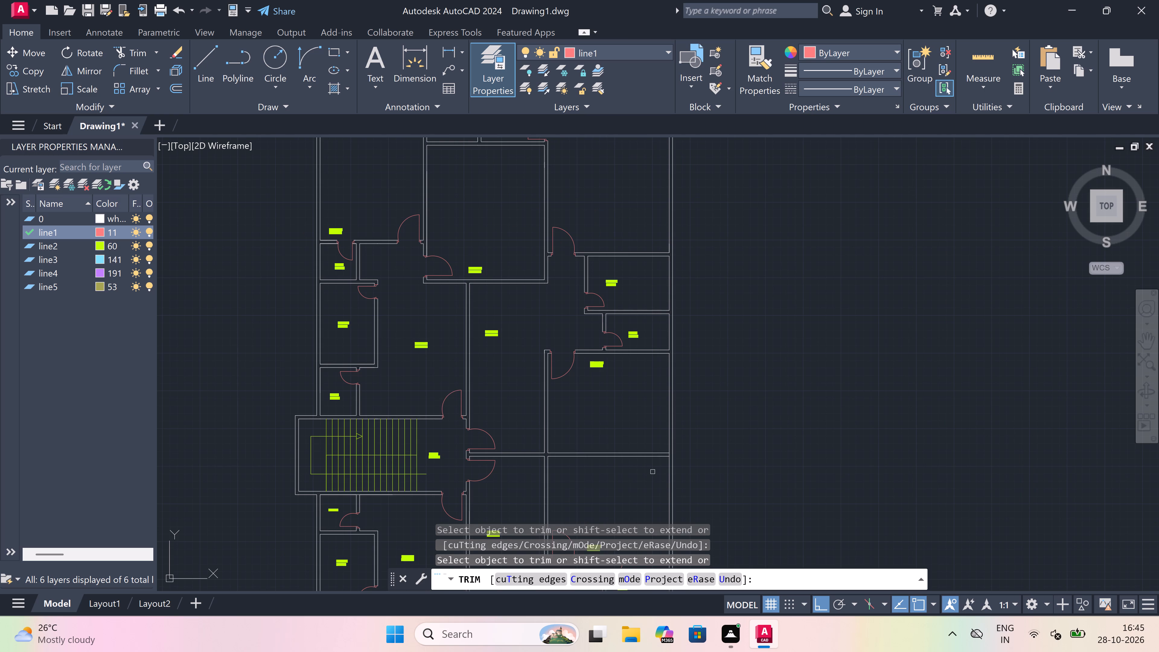
{"action": "scroll", "coordinate": [668, 454], "scroll_direction": "up", "scroll_amount": 3}
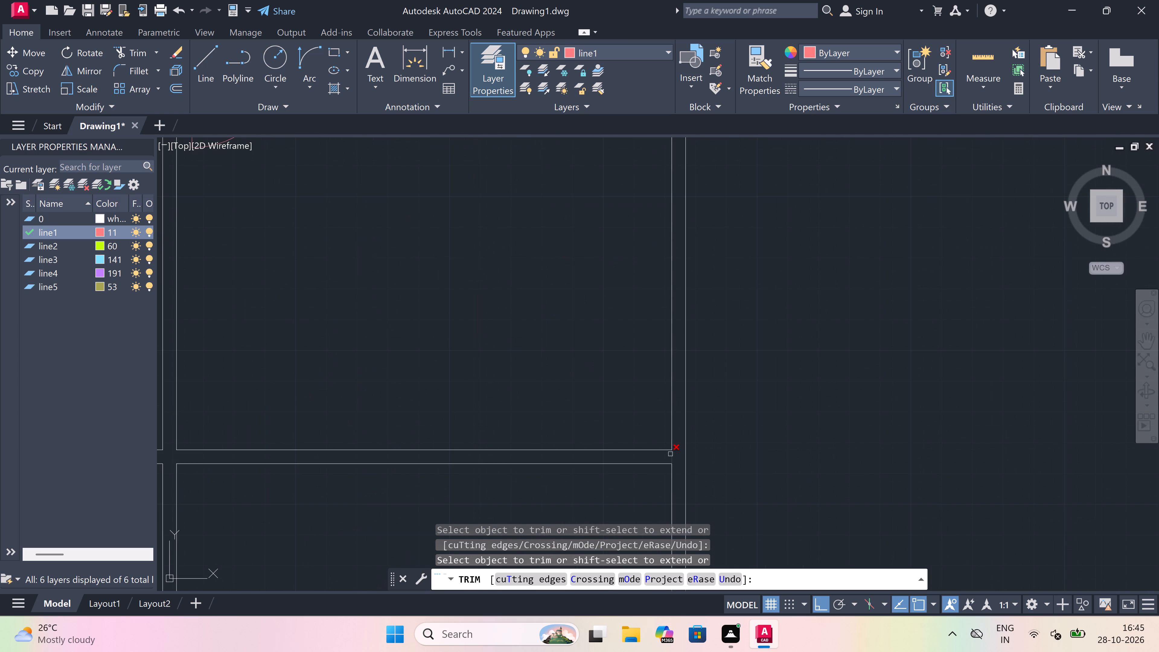
{"action": "left_click", "coordinate": [671, 453]}
{"action": "scroll", "coordinate": [589, 379], "scroll_direction": "down", "scroll_amount": 4}
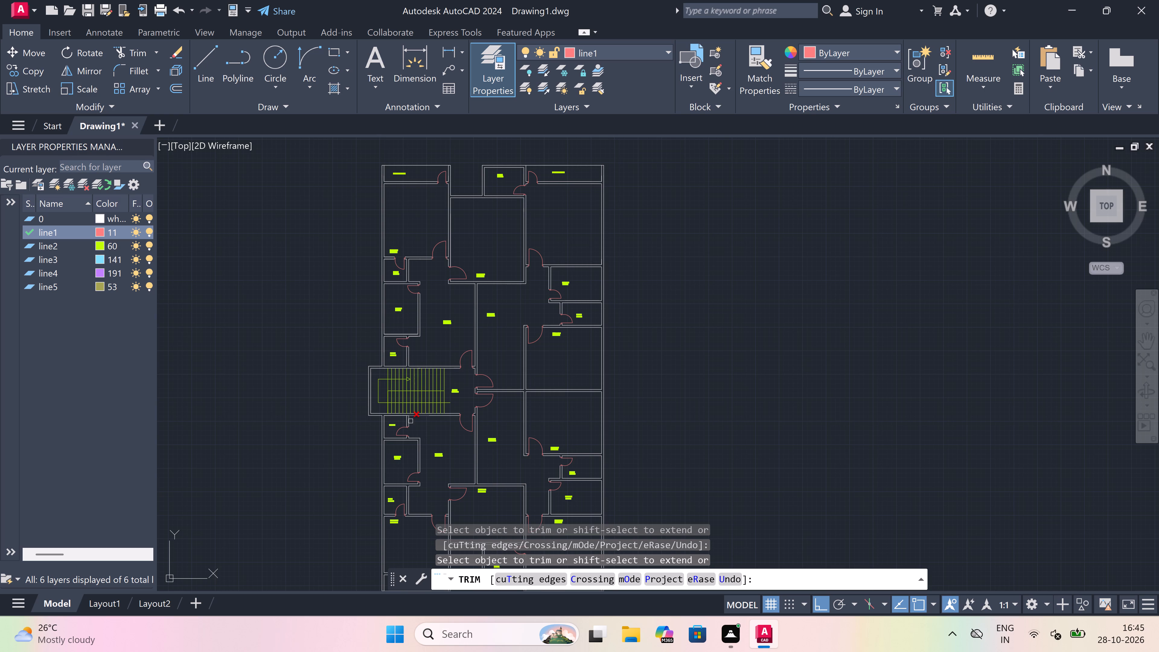
Trim the stairs' south wall line at its junction with the east wall of the 6'0"x4'0" toilet below, and end trimming.
{"action": "scroll", "coordinate": [408, 427], "scroll_direction": "up", "scroll_amount": 3}
{"action": "scroll", "coordinate": [406, 385], "scroll_direction": "up", "scroll_amount": 2}
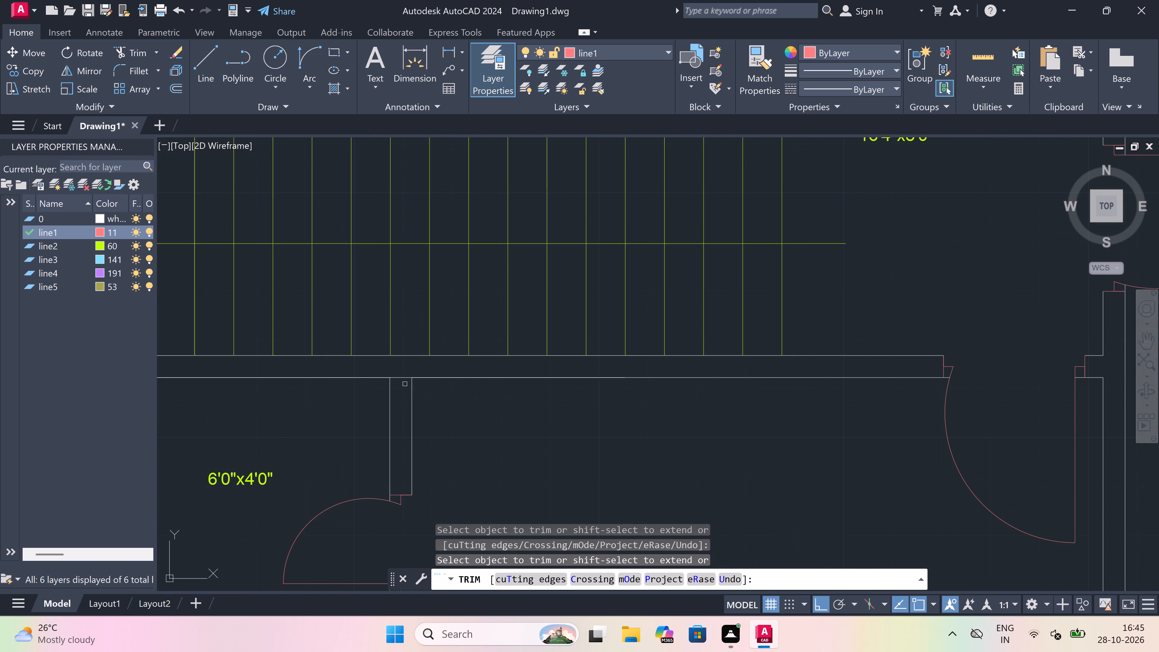
{"action": "left_click", "coordinate": [403, 380]}
{"action": "scroll", "coordinate": [442, 353], "scroll_direction": "down", "scroll_amount": 4}
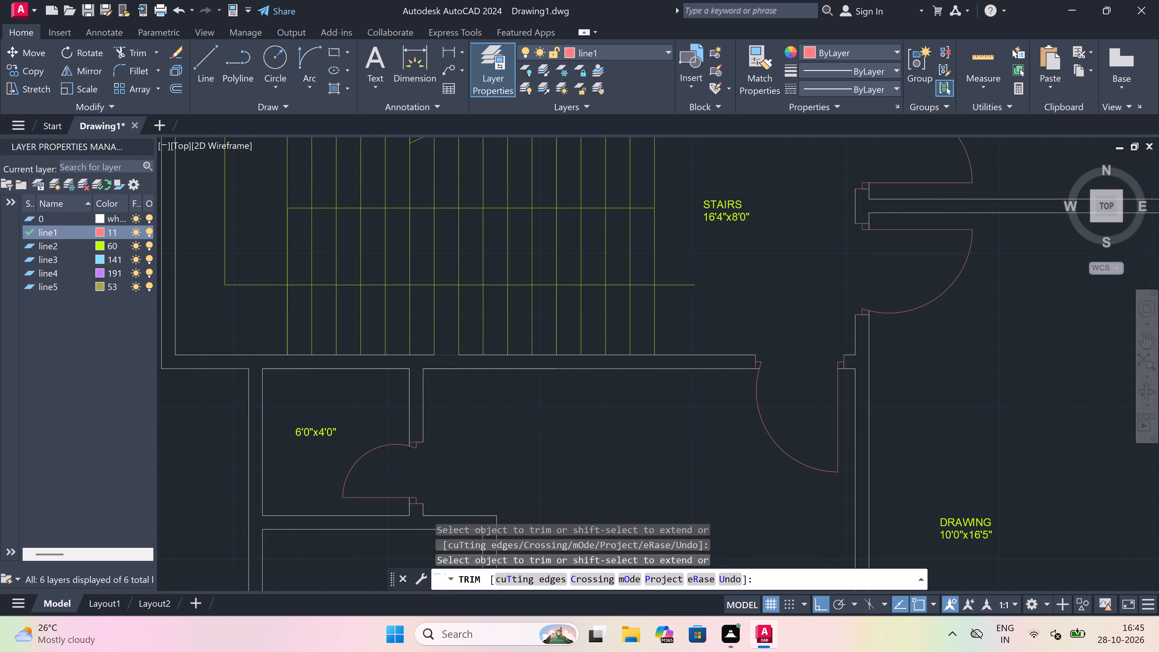
{"action": "scroll", "coordinate": [442, 353], "scroll_direction": "down", "scroll_amount": 1}
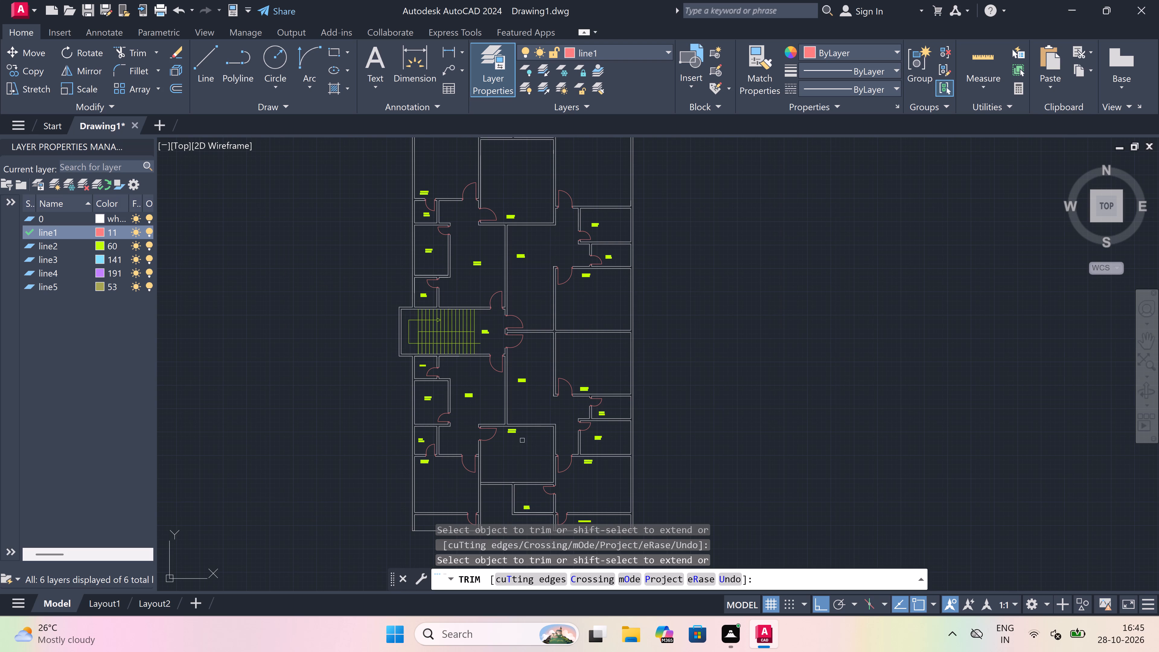
{"action": "scroll", "coordinate": [598, 424], "scroll_direction": "down", "scroll_amount": 2}
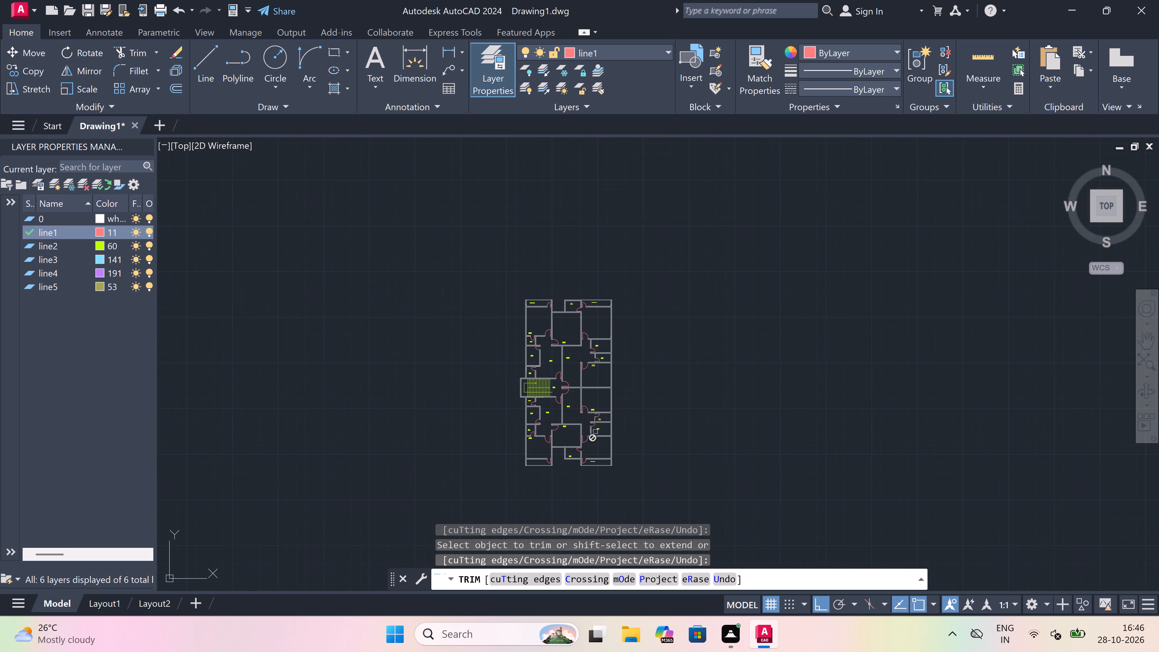
{"action": "scroll", "coordinate": [579, 449], "scroll_direction": "up", "scroll_amount": 4}
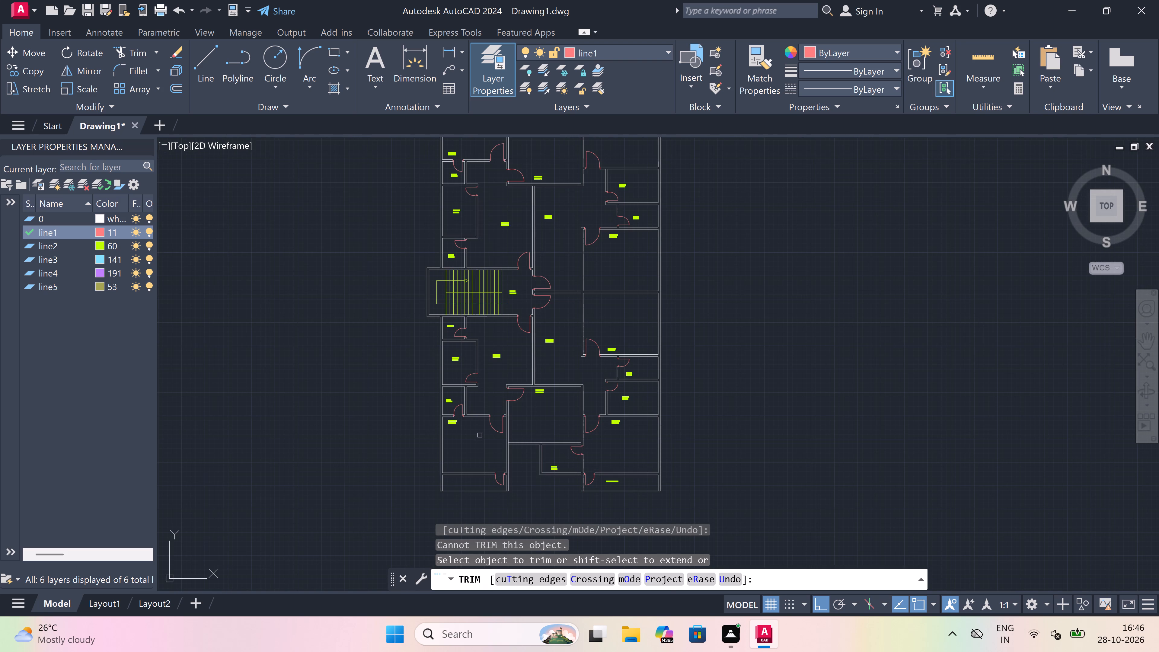
{"action": "scroll", "coordinate": [475, 421], "scroll_direction": "down", "scroll_amount": 2}
{"action": "scroll", "coordinate": [455, 293], "scroll_direction": "up", "scroll_amount": 2}
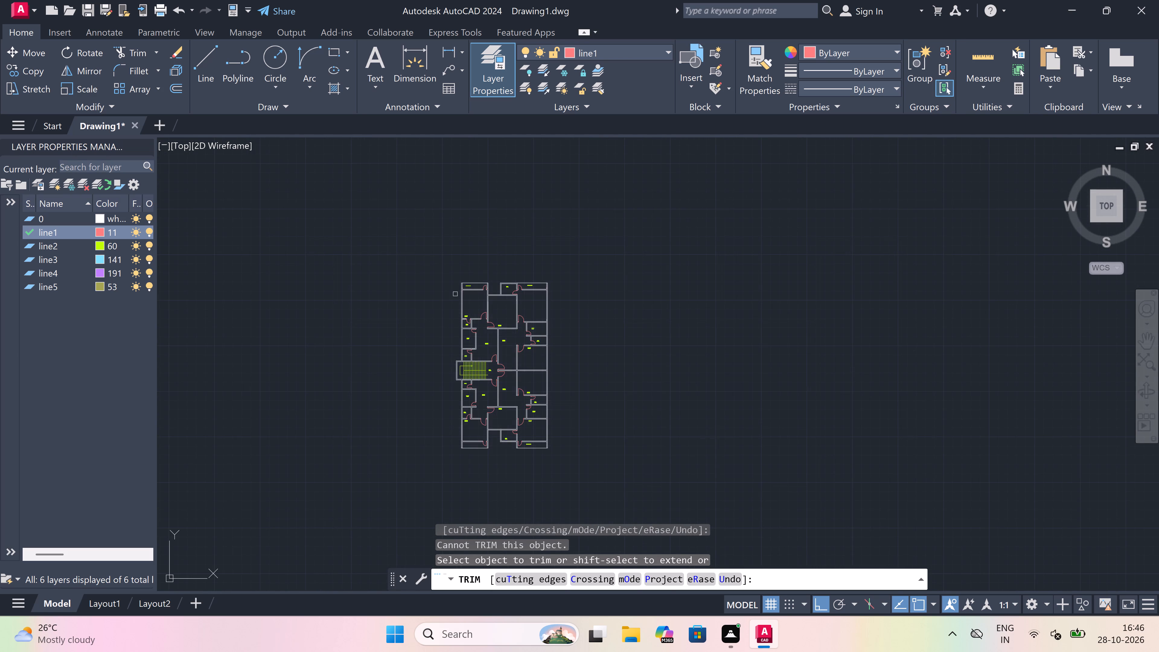
{"action": "key", "text": "Escape"}
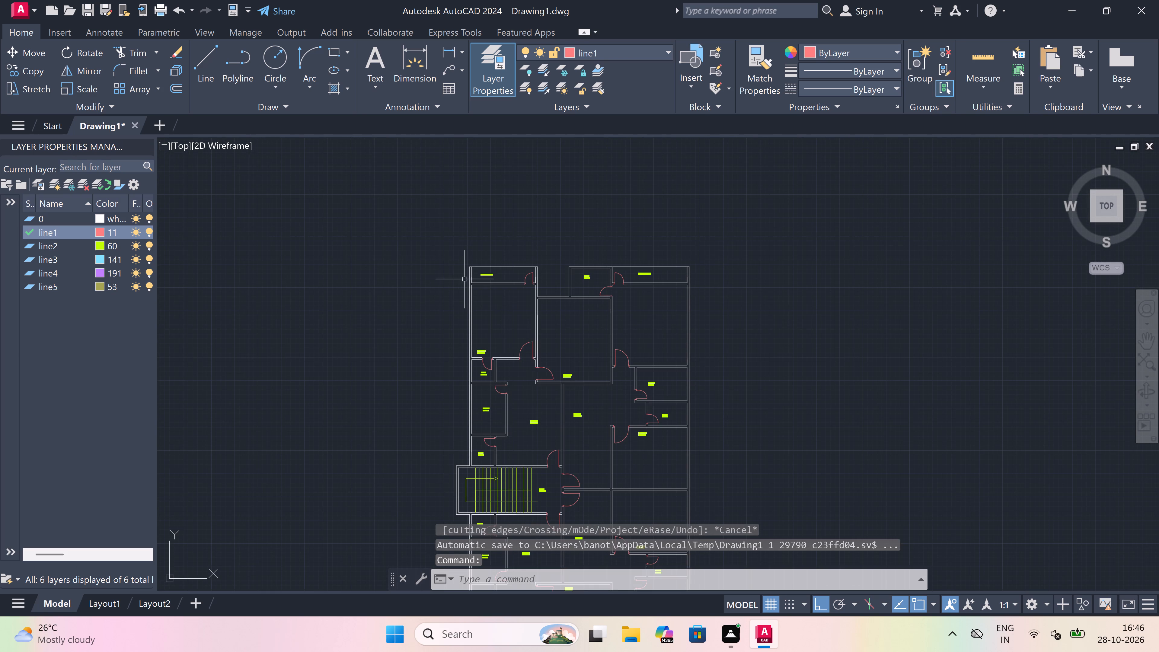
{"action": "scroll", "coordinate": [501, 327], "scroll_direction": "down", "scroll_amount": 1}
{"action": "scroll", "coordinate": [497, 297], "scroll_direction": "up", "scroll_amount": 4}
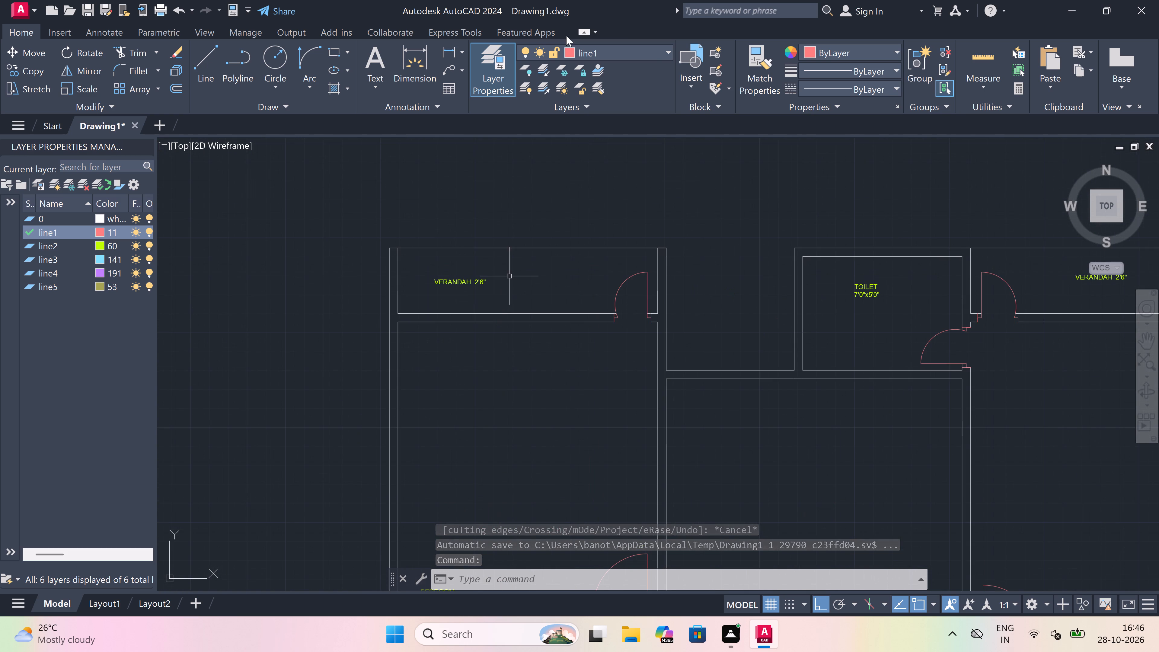
Make line4 the current layer.
{"action": "left_click", "coordinate": [631, 49]}
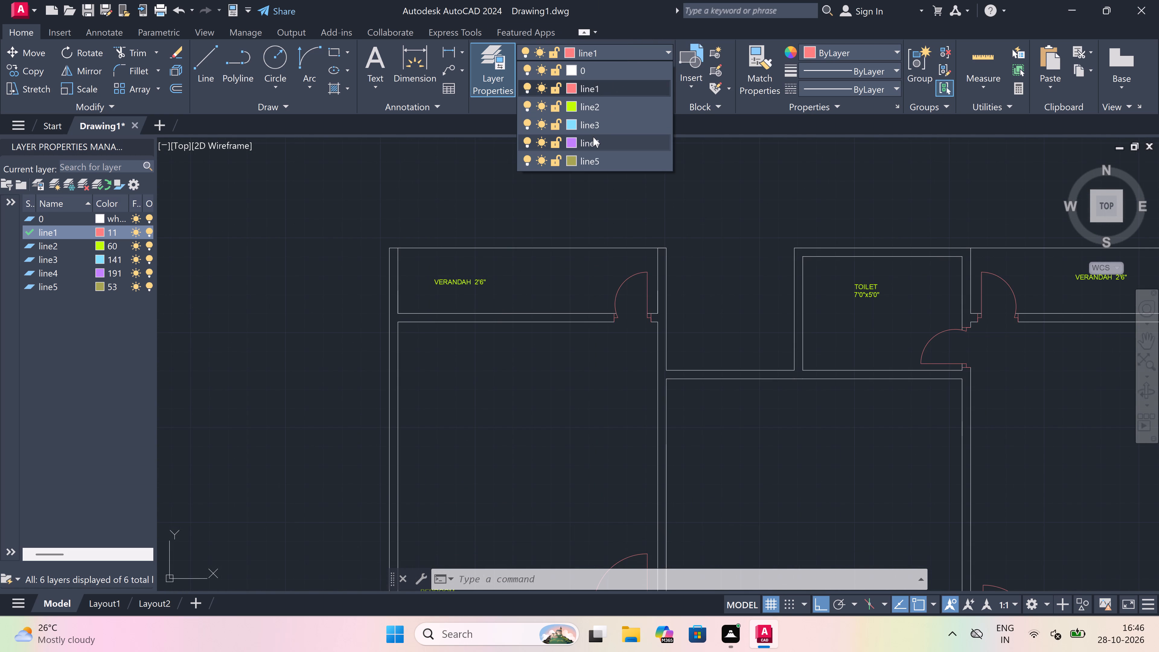
{"action": "left_click", "coordinate": [624, 139]}
Draw a window end line across the northwest verandah's south wall, with a 5' centre line running east from its midpoint.
{"action": "scroll", "coordinate": [474, 289], "scroll_direction": "up", "scroll_amount": 3}
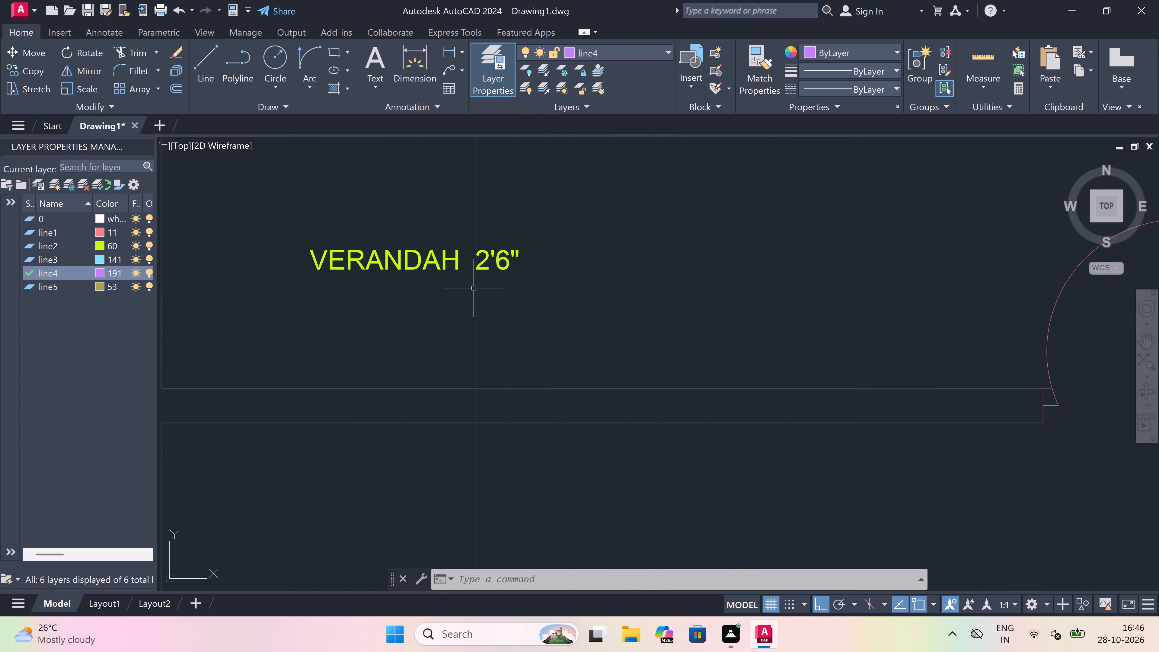
{"action": "scroll", "coordinate": [474, 288], "scroll_direction": "down", "scroll_amount": 3}
{"action": "type", "text": "l"}
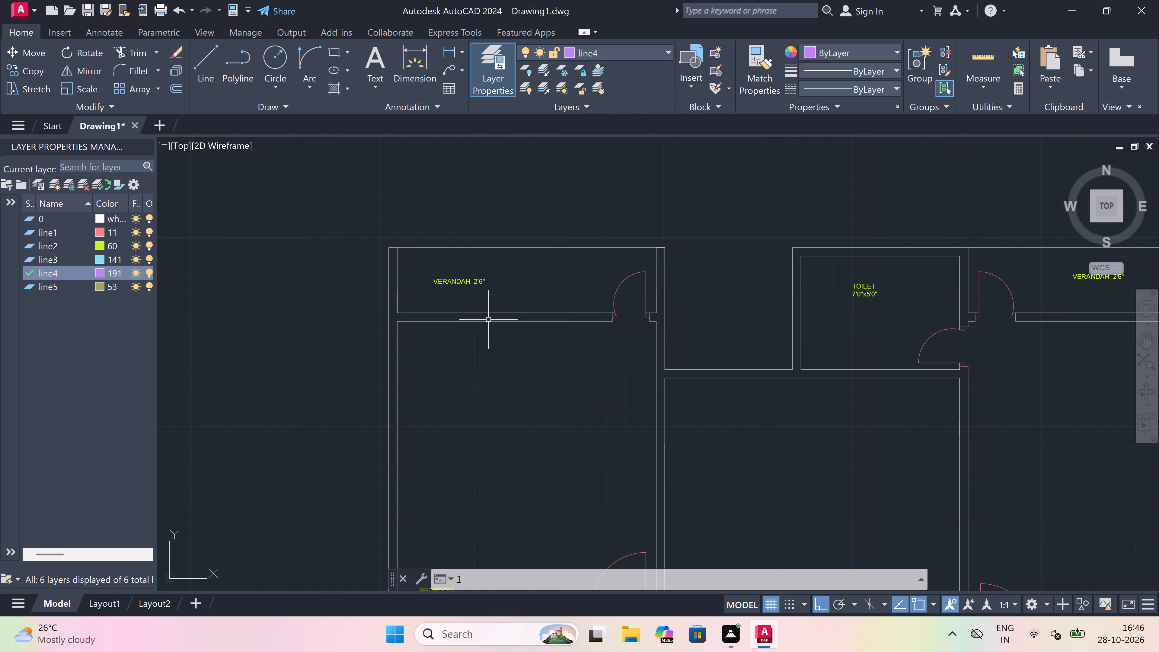
{"action": "key", "text": "space"}
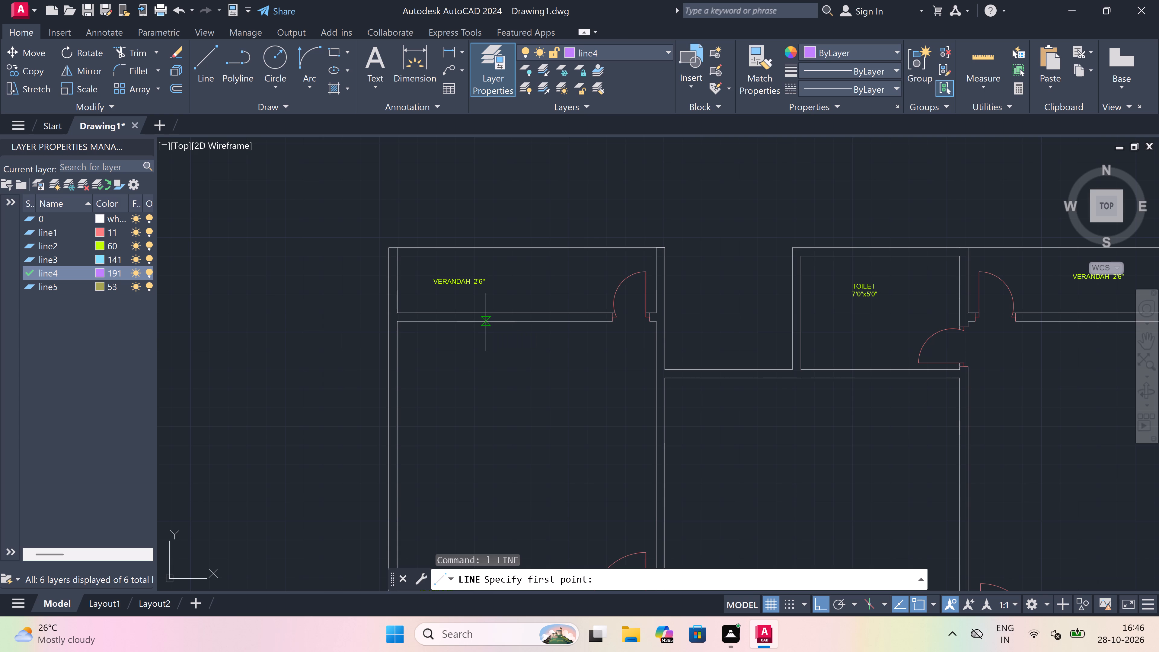
{"action": "scroll", "coordinate": [511, 250], "scroll_direction": "down", "scroll_amount": 2}
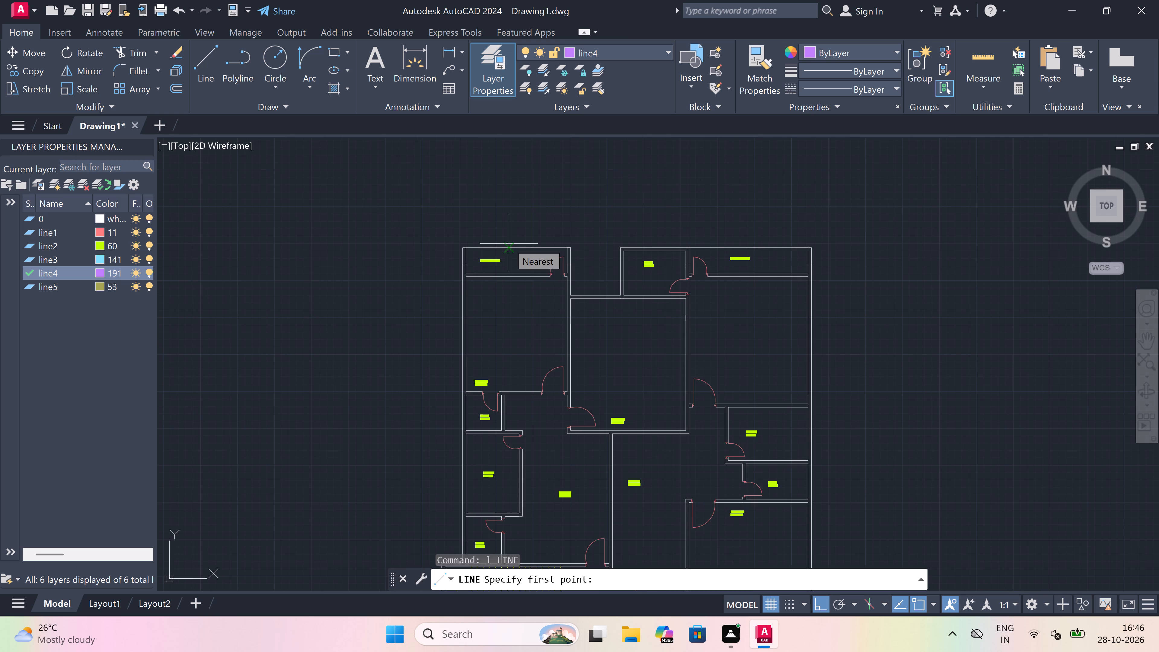
{"action": "scroll", "coordinate": [508, 242], "scroll_direction": "down", "scroll_amount": 1}
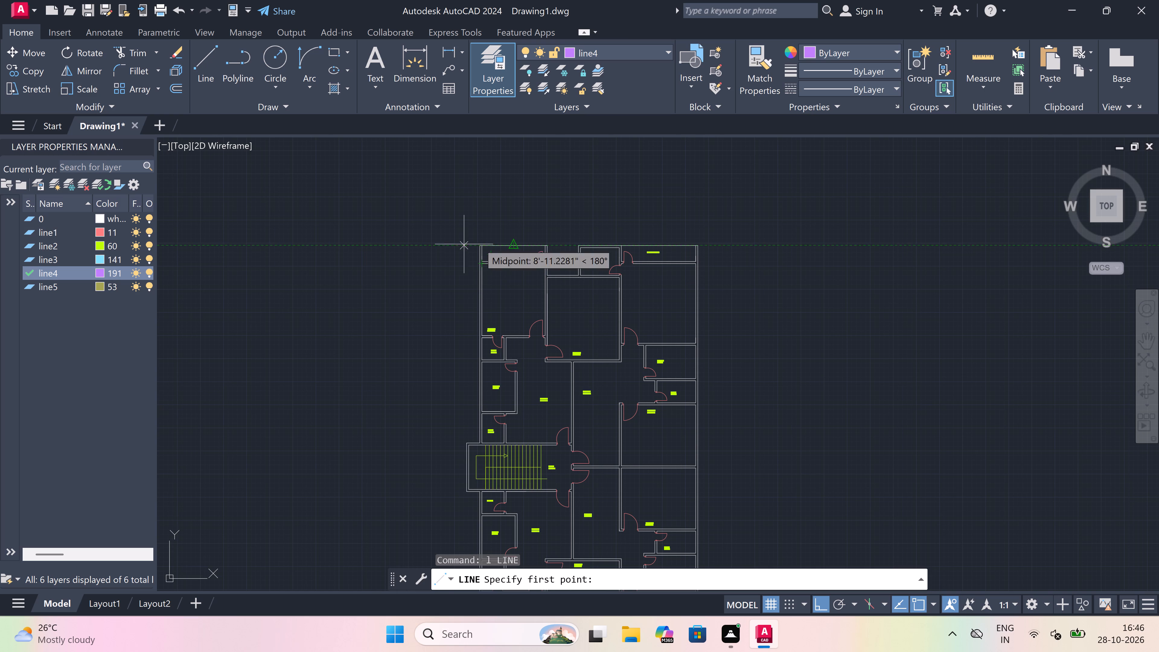
{"action": "scroll", "coordinate": [496, 237], "scroll_direction": "up", "scroll_amount": 1}
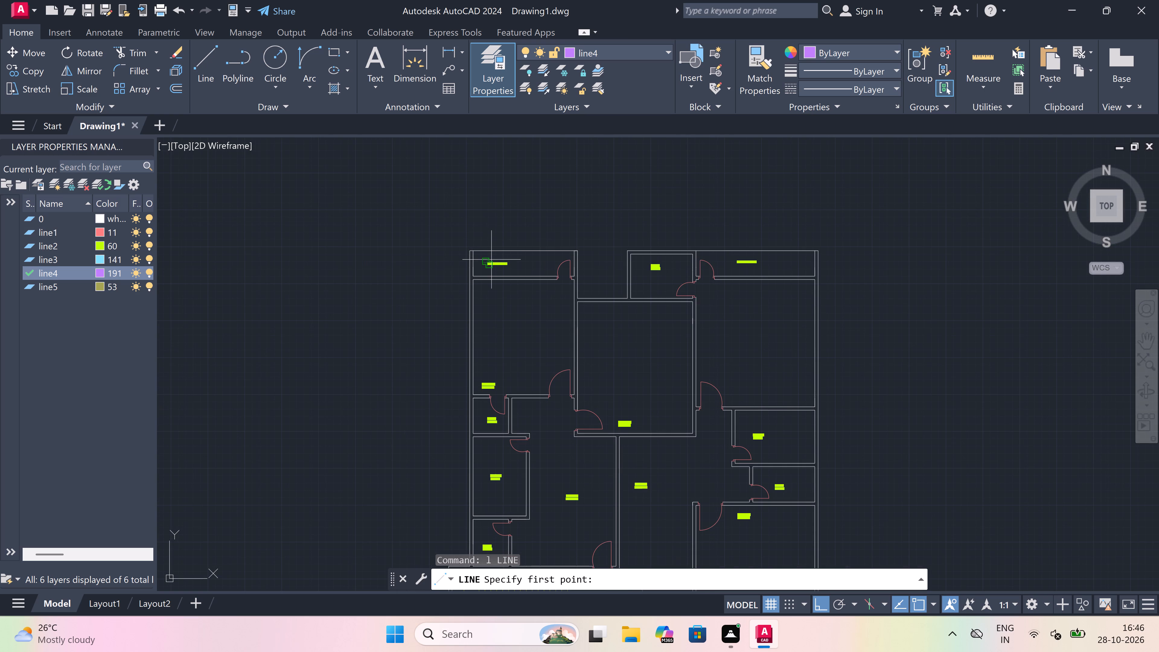
{"action": "scroll", "coordinate": [491, 260], "scroll_direction": "up", "scroll_amount": 2}
{"action": "scroll", "coordinate": [479, 299], "scroll_direction": "up", "scroll_amount": 1}
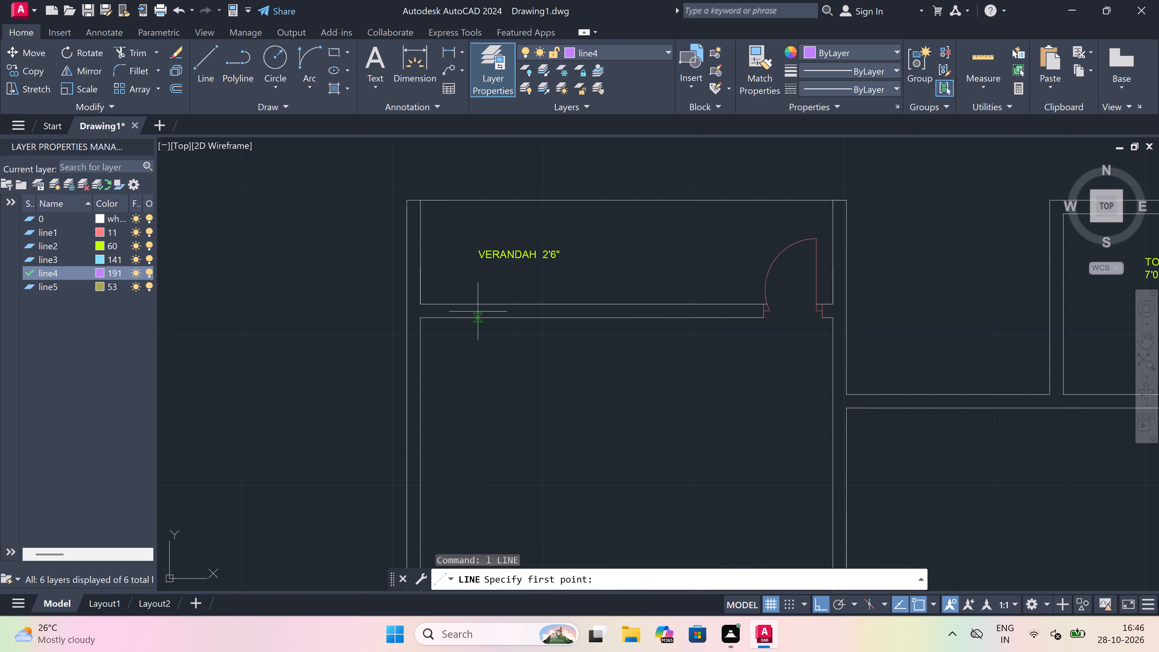
{"action": "left_click", "coordinate": [471, 303]}
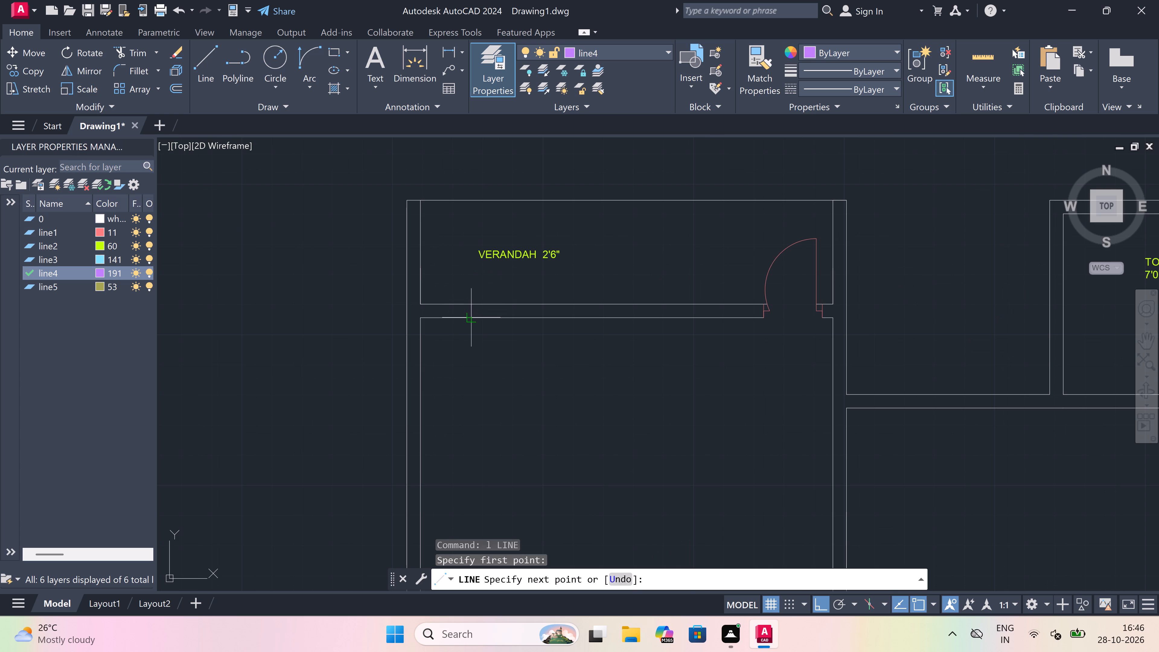
{"action": "left_click", "coordinate": [472, 317]}
{"action": "scroll", "coordinate": [472, 311], "scroll_direction": "up", "scroll_amount": 3}
{"action": "left_click_drag", "start_coordinate": [468, 307], "coordinate": [530, 316]}
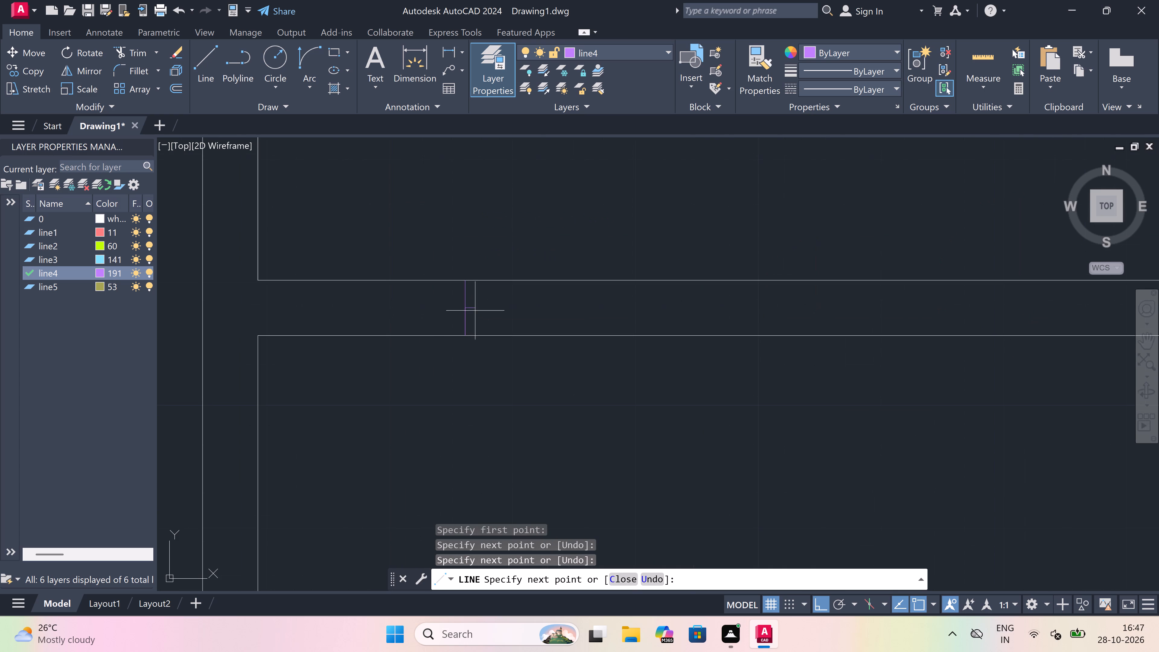
{"action": "type", "text": "5'"}
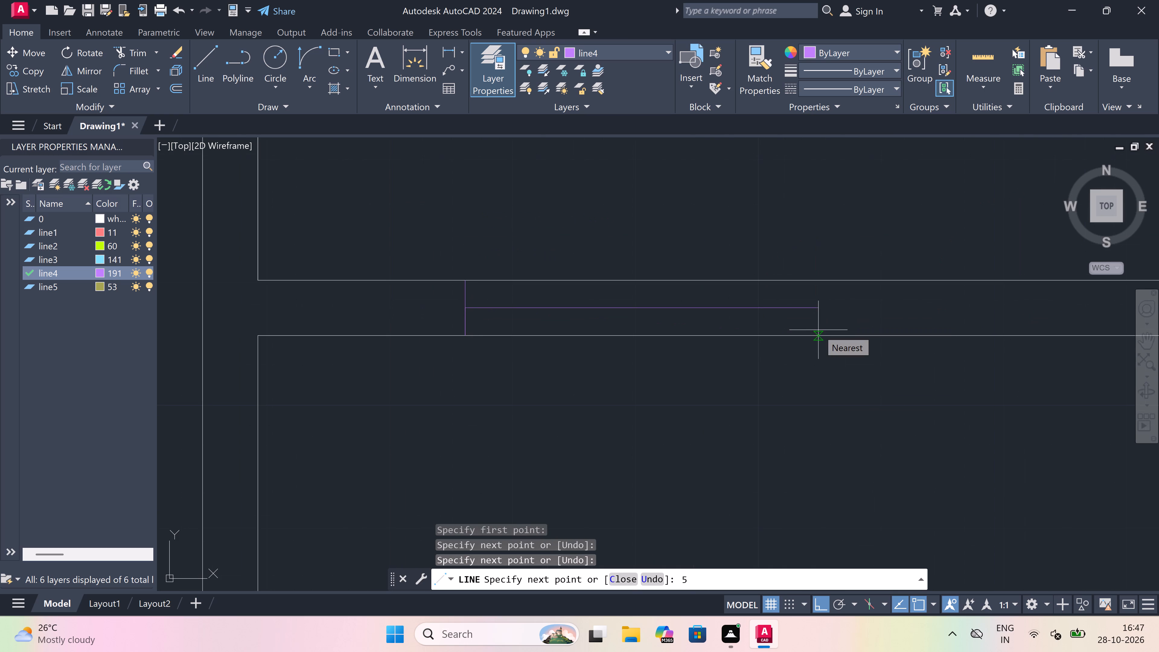
{"action": "key", "text": "space"}
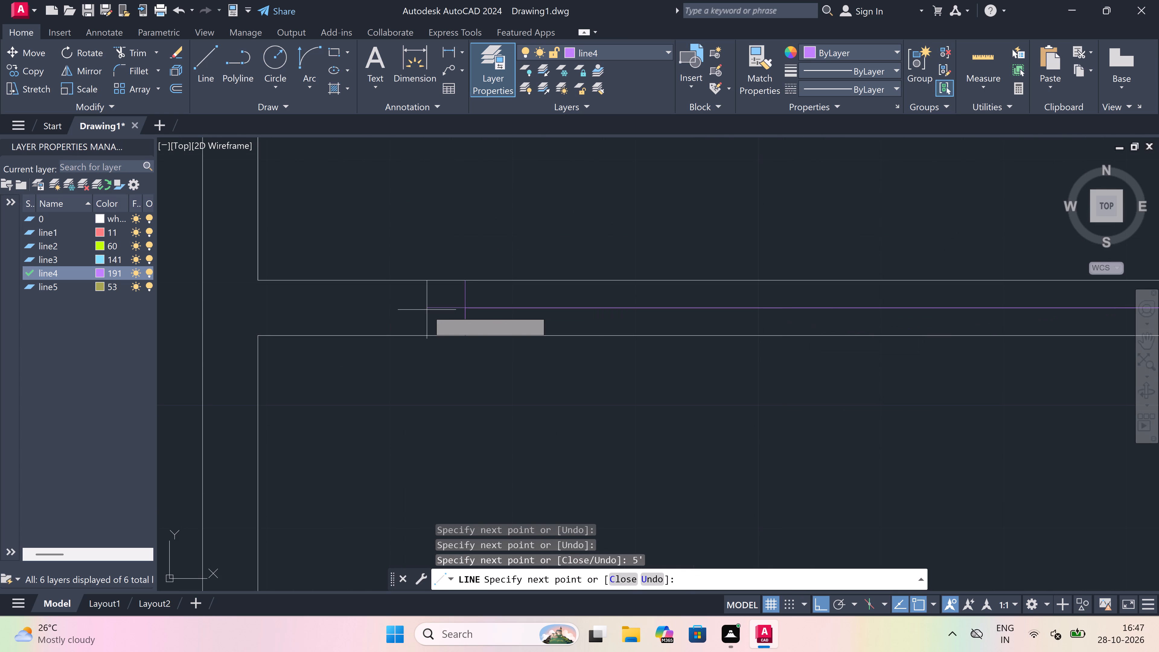
Close the east end of the 5' window centre line with a line across the full wall thickness.
{"action": "scroll", "coordinate": [426, 309], "scroll_direction": "down", "scroll_amount": 2}
{"action": "scroll", "coordinate": [719, 304], "scroll_direction": "up", "scroll_amount": 1}
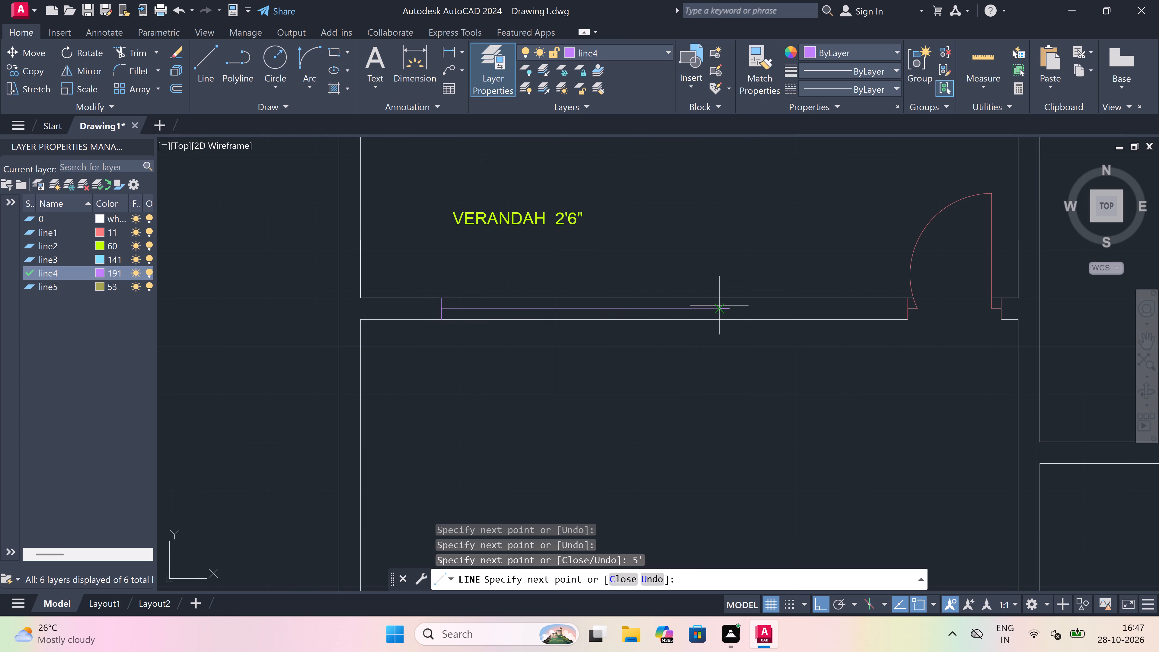
{"action": "scroll", "coordinate": [719, 304], "scroll_direction": "up", "scroll_amount": 1}
{"action": "left_click", "coordinate": [741, 281]}
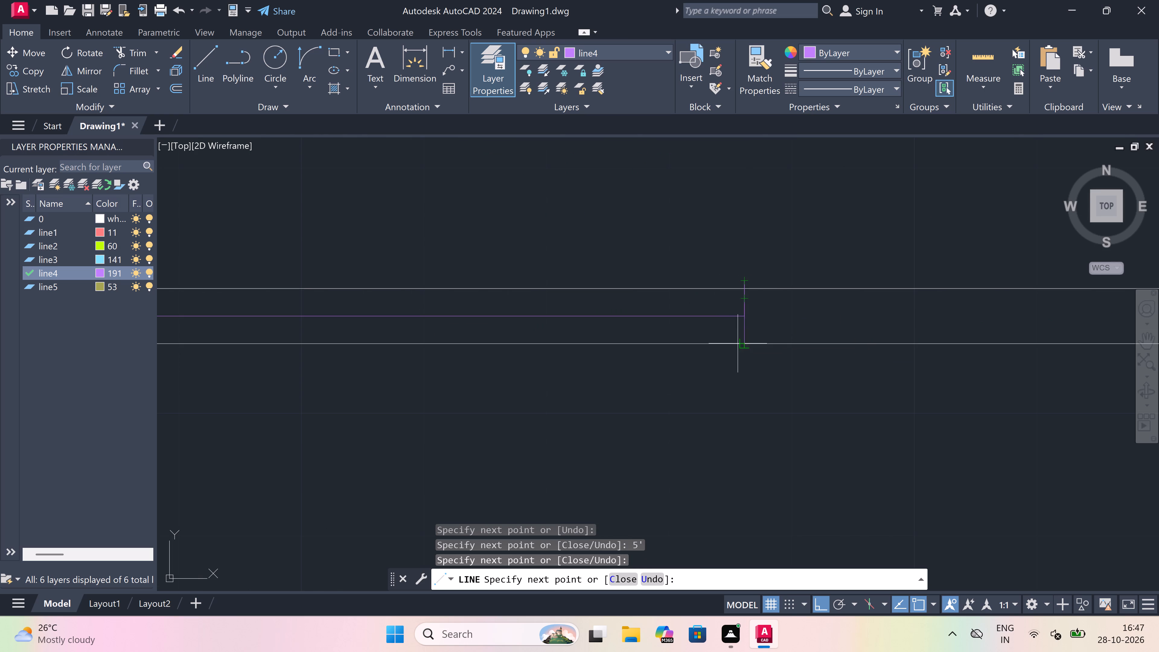
{"action": "key", "text": "ctrl+z"}
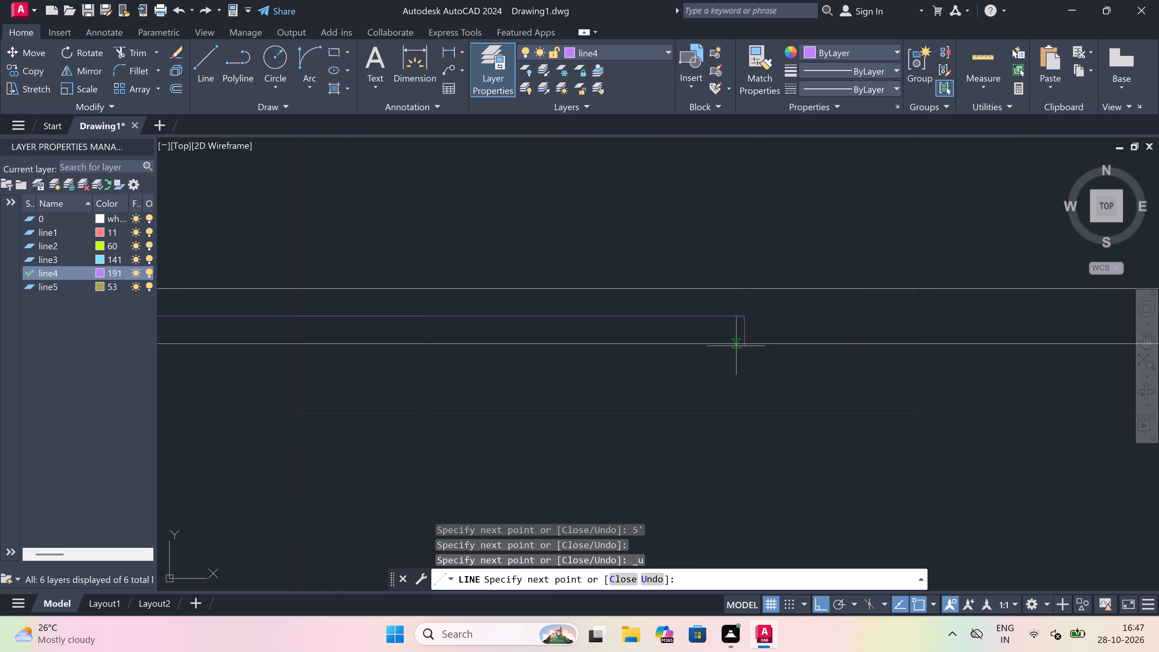
{"action": "left_click", "coordinate": [746, 287]}
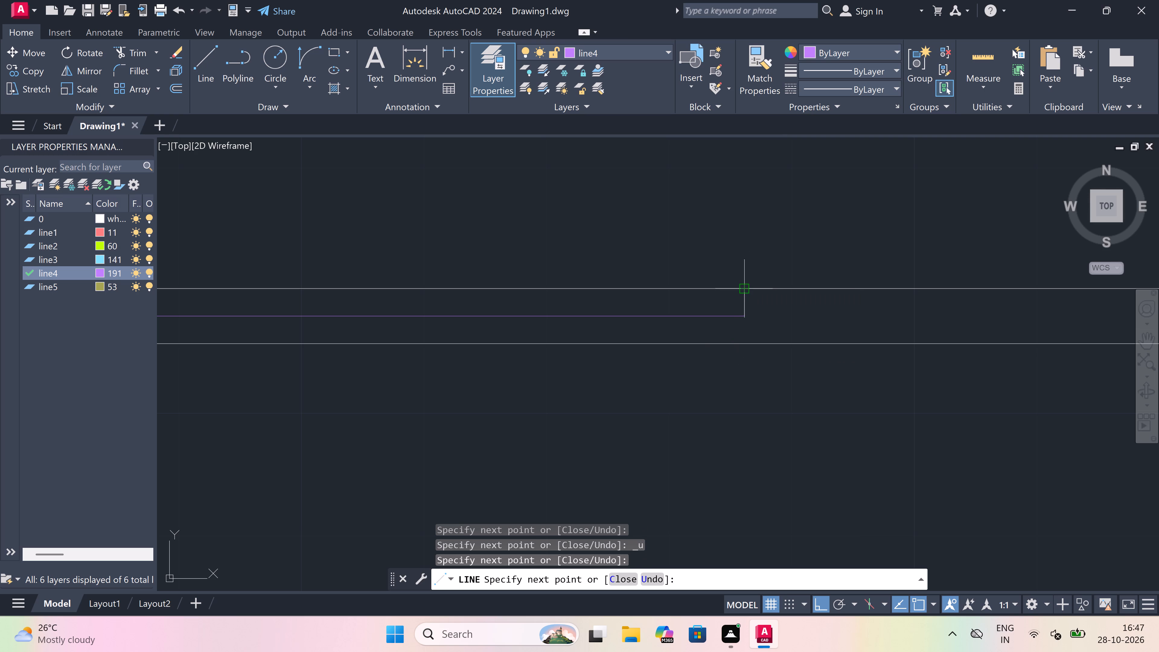
{"action": "left_click", "coordinate": [747, 344]}
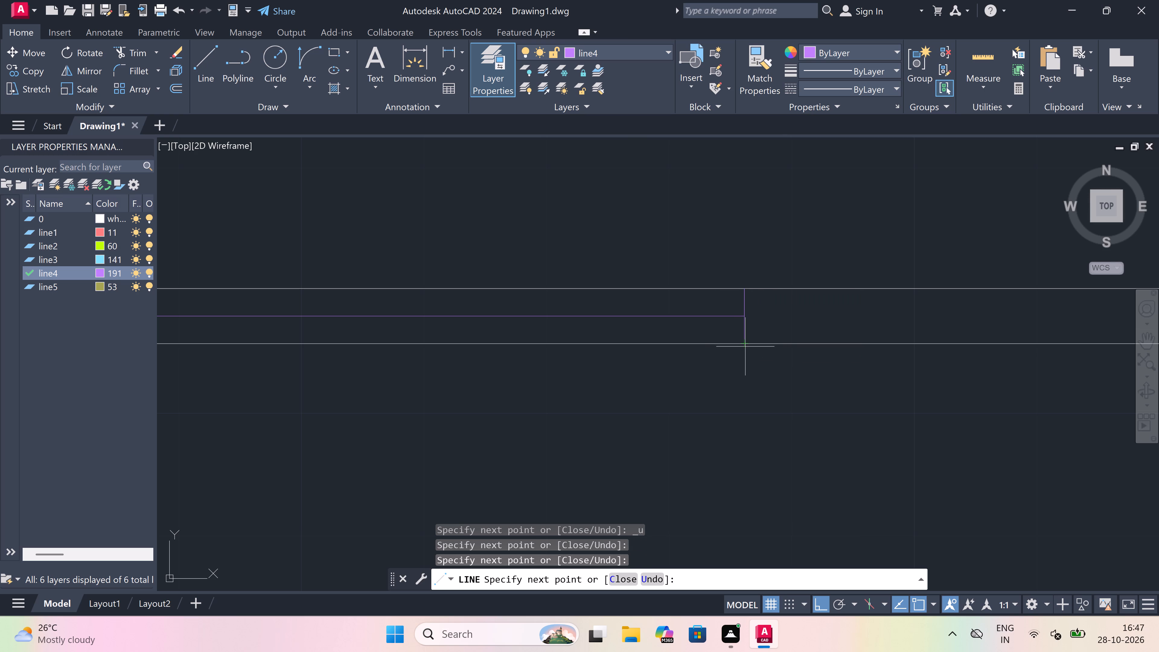
{"action": "key", "text": "Escape"}
Trim both face lines of the verandah's south wall between the two window end lines.
{"action": "type", "text": "tr"}
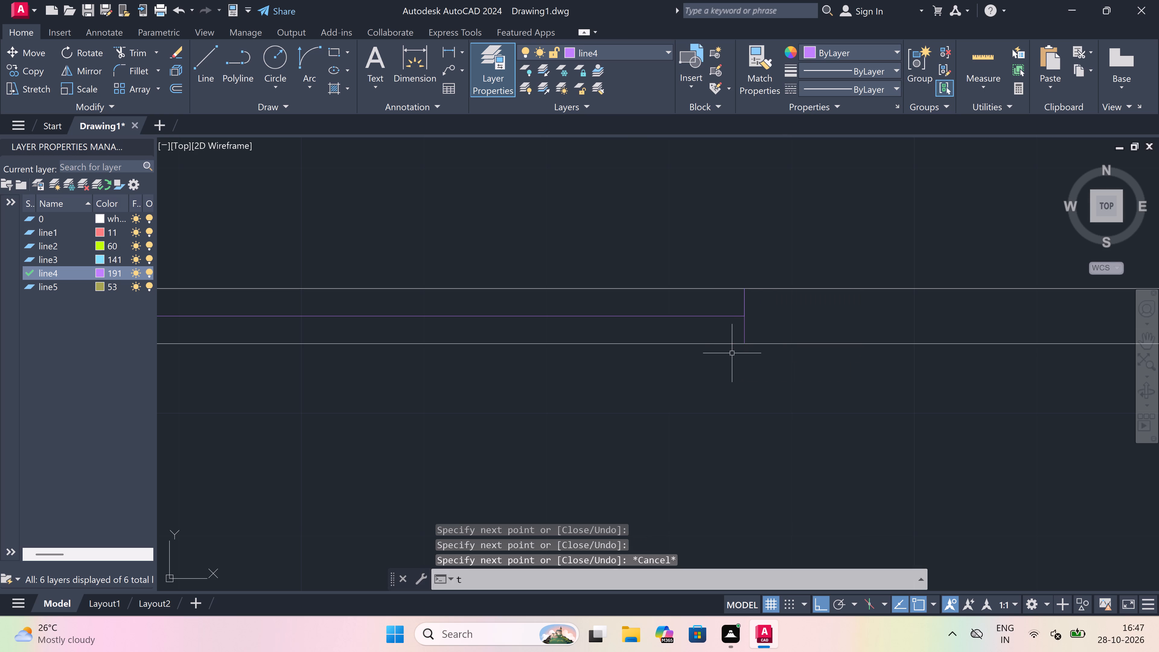
{"action": "key", "text": "space"}
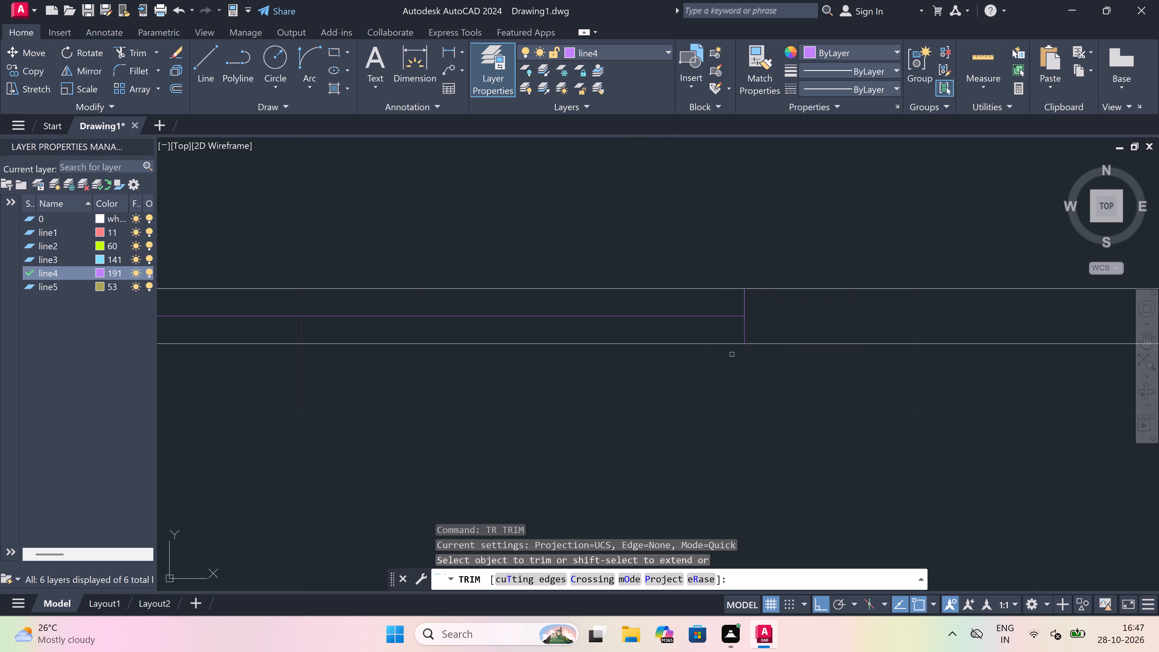
{"action": "scroll", "coordinate": [544, 332], "scroll_direction": "down", "scroll_amount": 3}
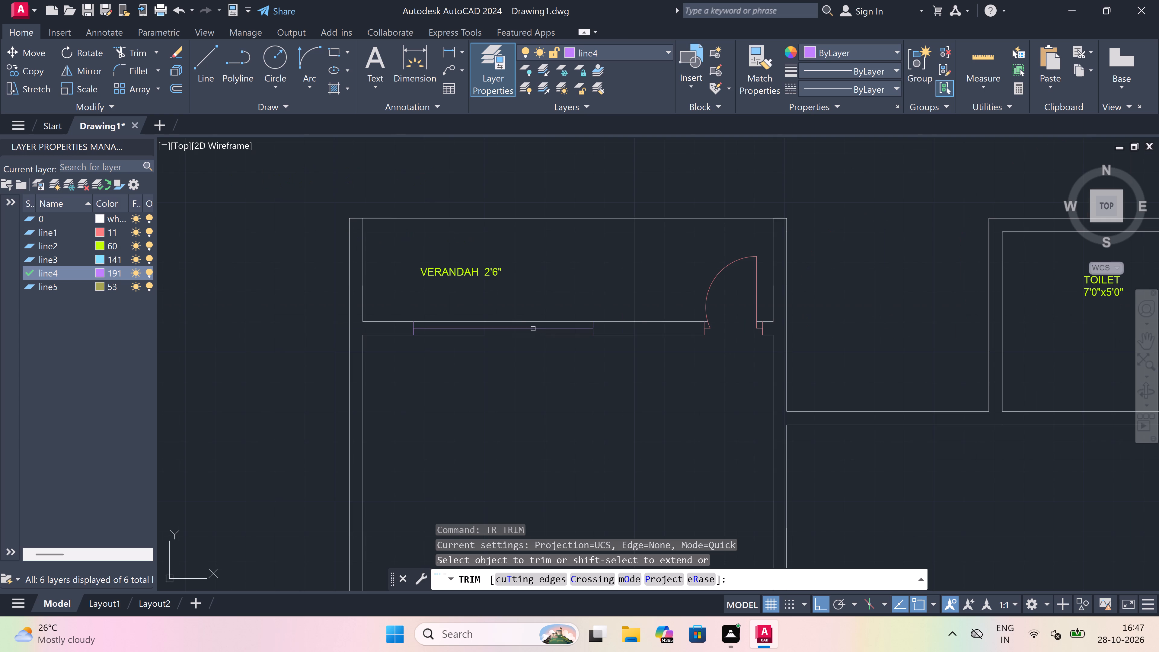
{"action": "scroll", "coordinate": [509, 321], "scroll_direction": "up", "scroll_amount": 2}
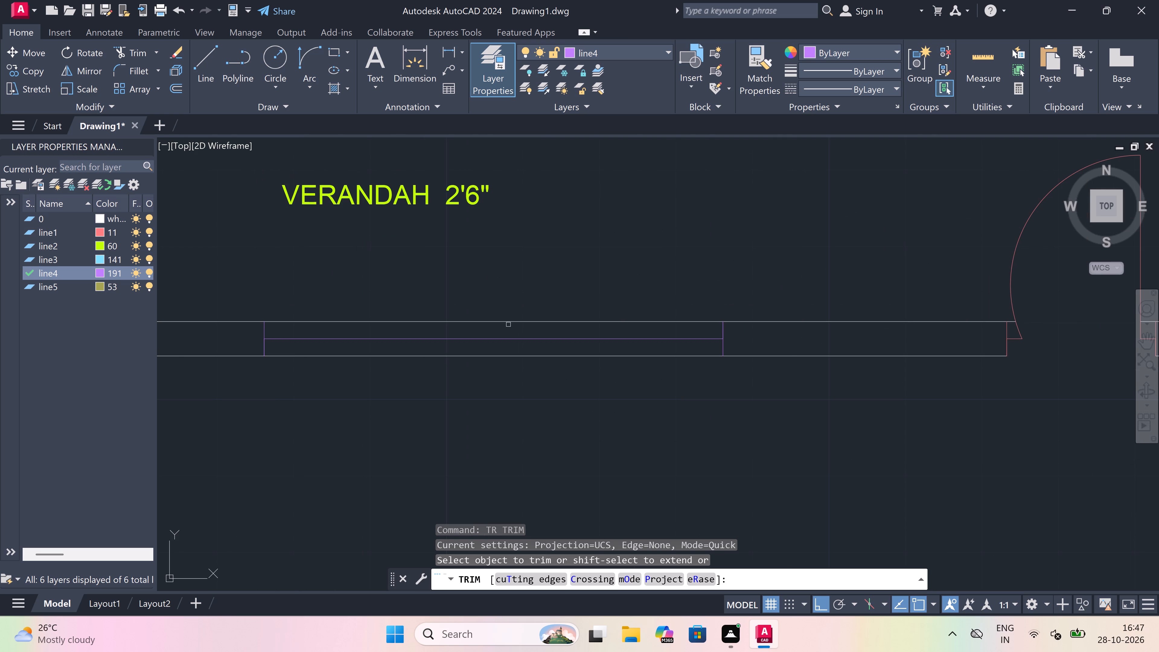
{"action": "left_click", "coordinate": [508, 319]}
{"action": "left_click", "coordinate": [510, 348]}
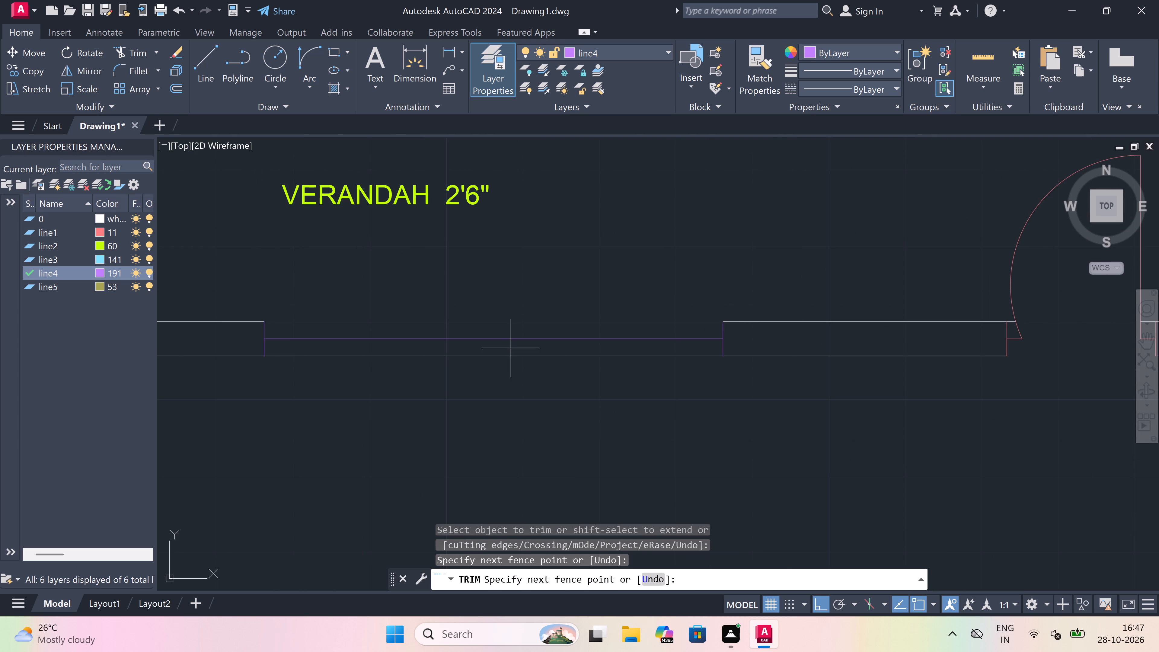
{"action": "left_click", "coordinate": [501, 372]}
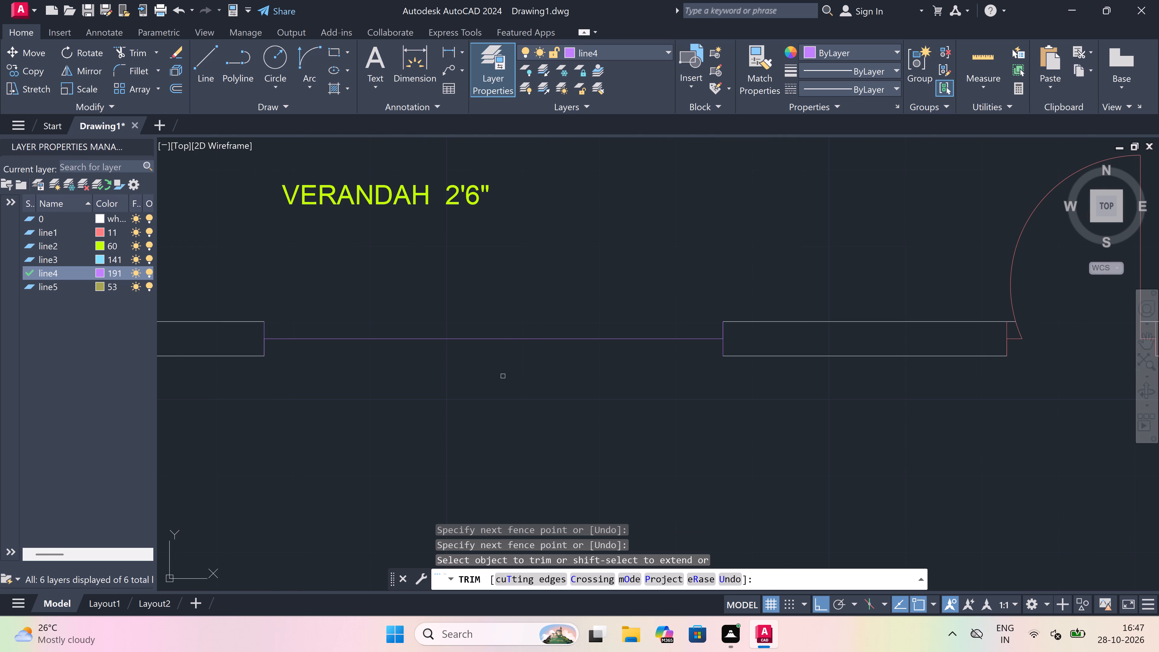
{"action": "key", "text": "Escape"}
Draw the verandah window's north and south face lines on line4, joining the corners of its two end lines.
{"action": "type", "text": "l"}
{"action": "key", "text": "space"}
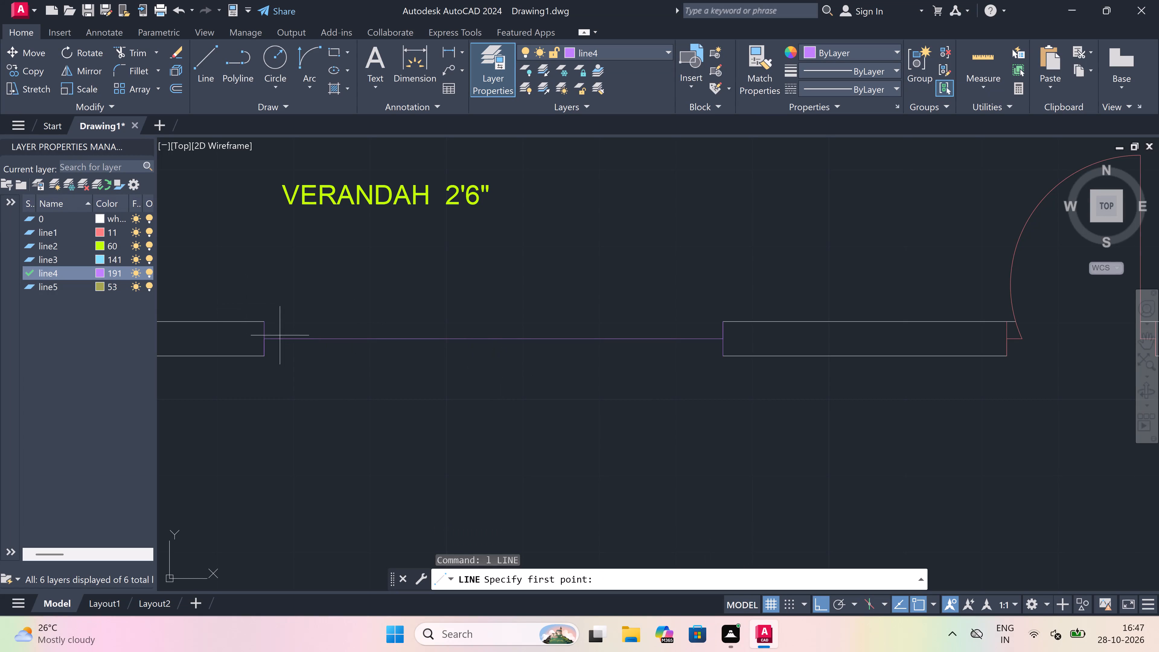
{"action": "left_click_drag", "start_coordinate": [262, 324], "coordinate": [269, 326]}
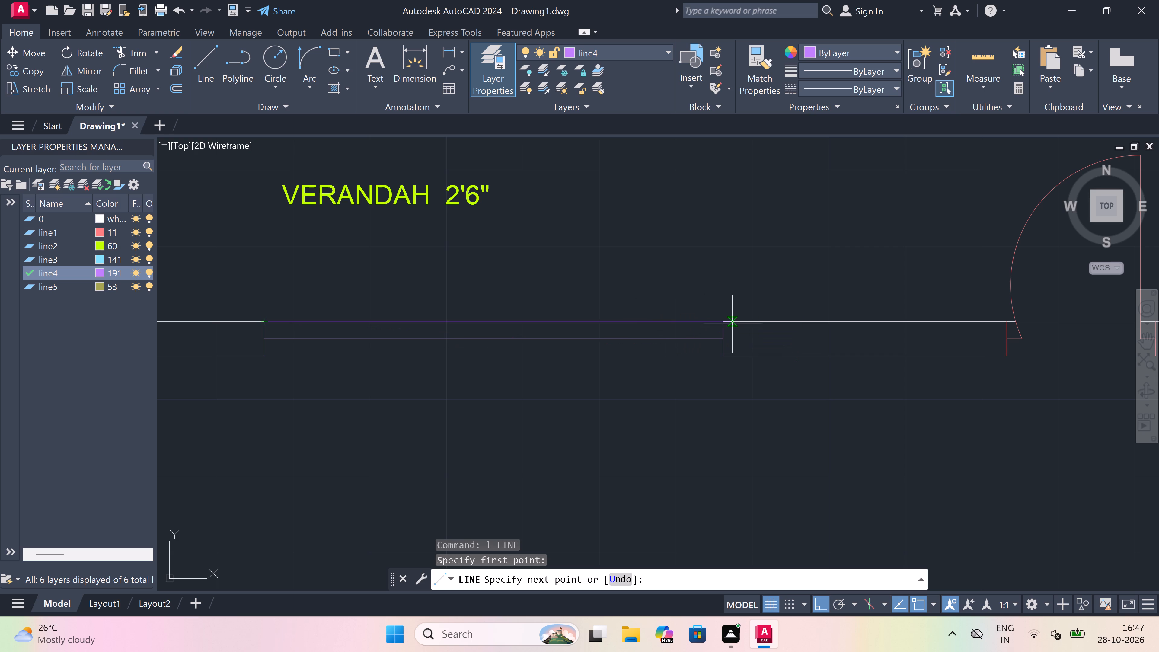
{"action": "left_click", "coordinate": [722, 320]}
{"action": "key", "text": "Escape"}
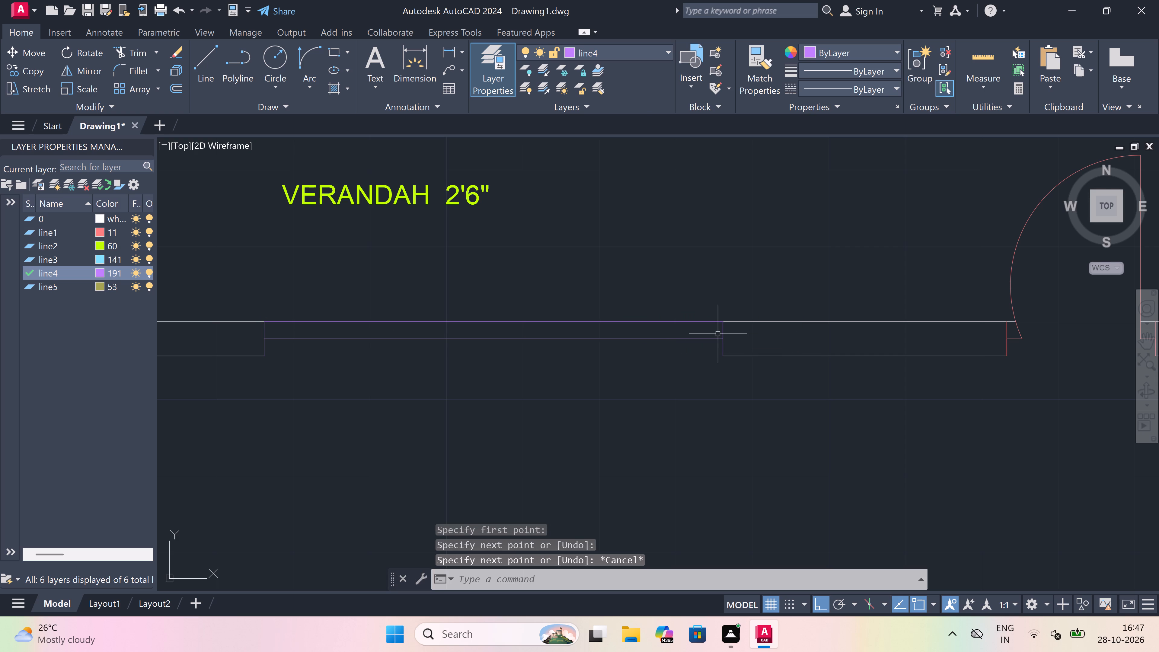
{"action": "key", "text": "space"}
{"action": "left_click", "coordinate": [720, 357]}
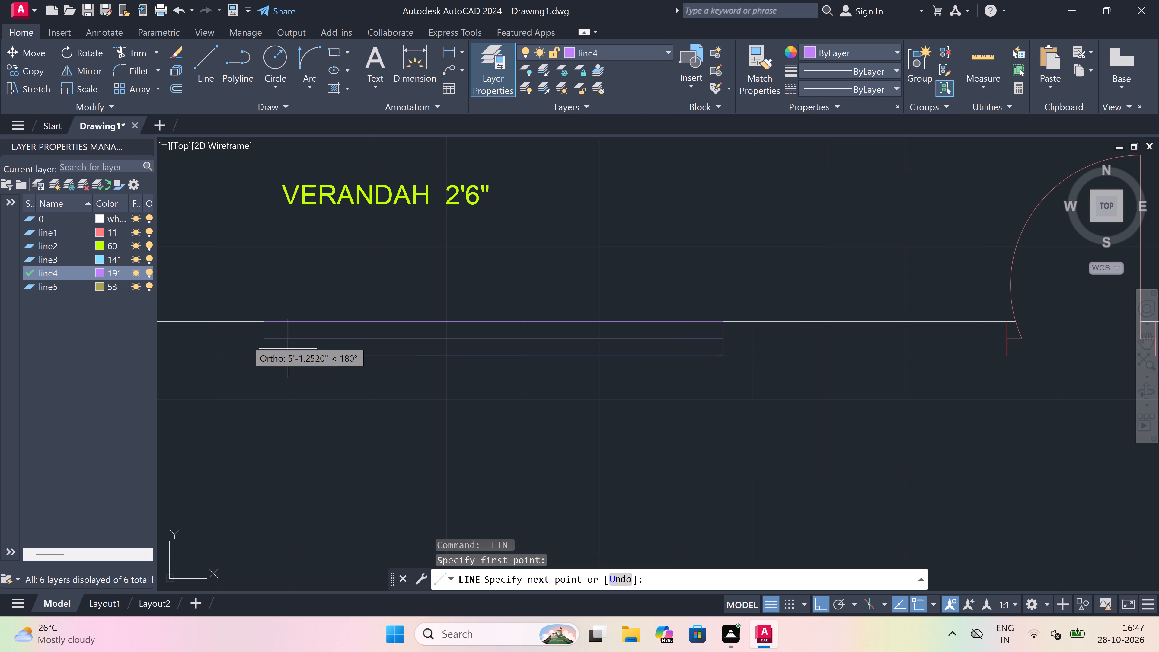
{"action": "left_click", "coordinate": [266, 352]}
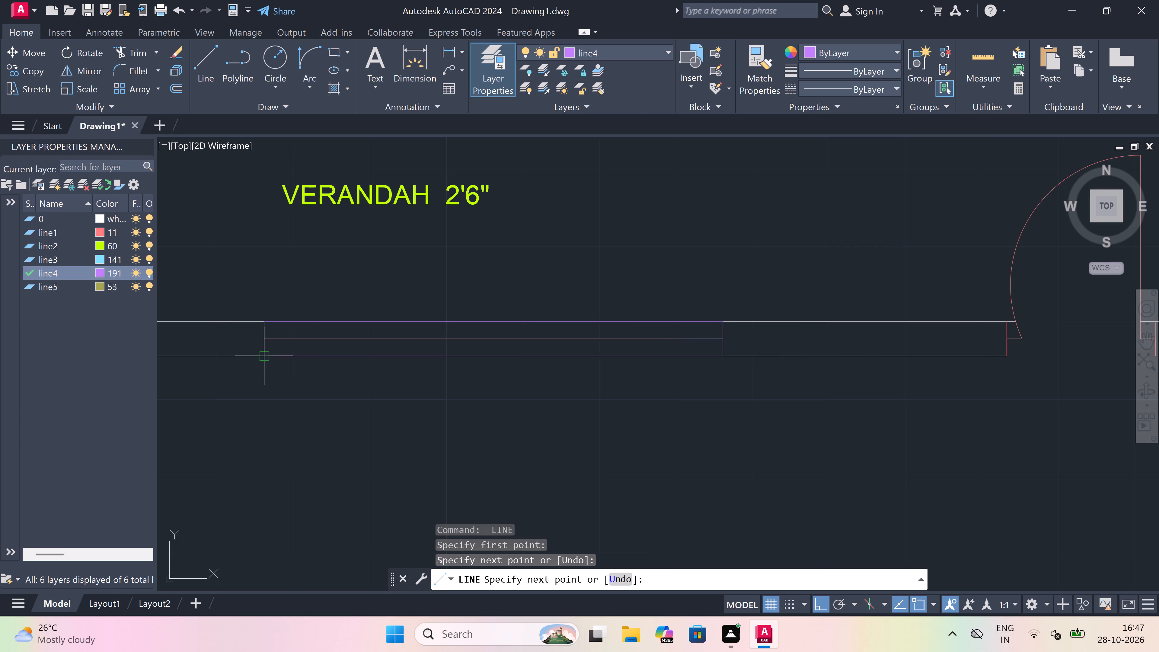
{"action": "key", "text": "Escape"}
Draw a window end line across the northwest bedroom's west wall, with a 5' centre line running south from its midpoint.
{"action": "key", "text": "space"}
{"action": "scroll", "coordinate": [519, 340], "scroll_direction": "down", "scroll_amount": 5}
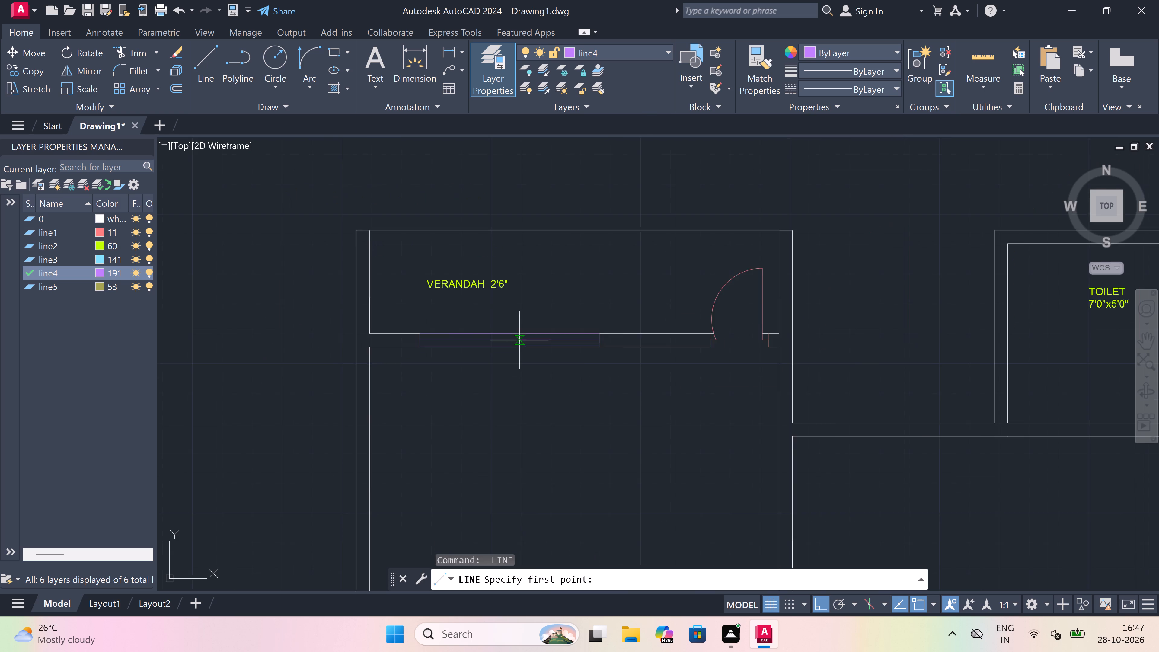
{"action": "scroll", "coordinate": [484, 366], "scroll_direction": "up", "scroll_amount": 2}
{"action": "left_click", "coordinate": [472, 369]}
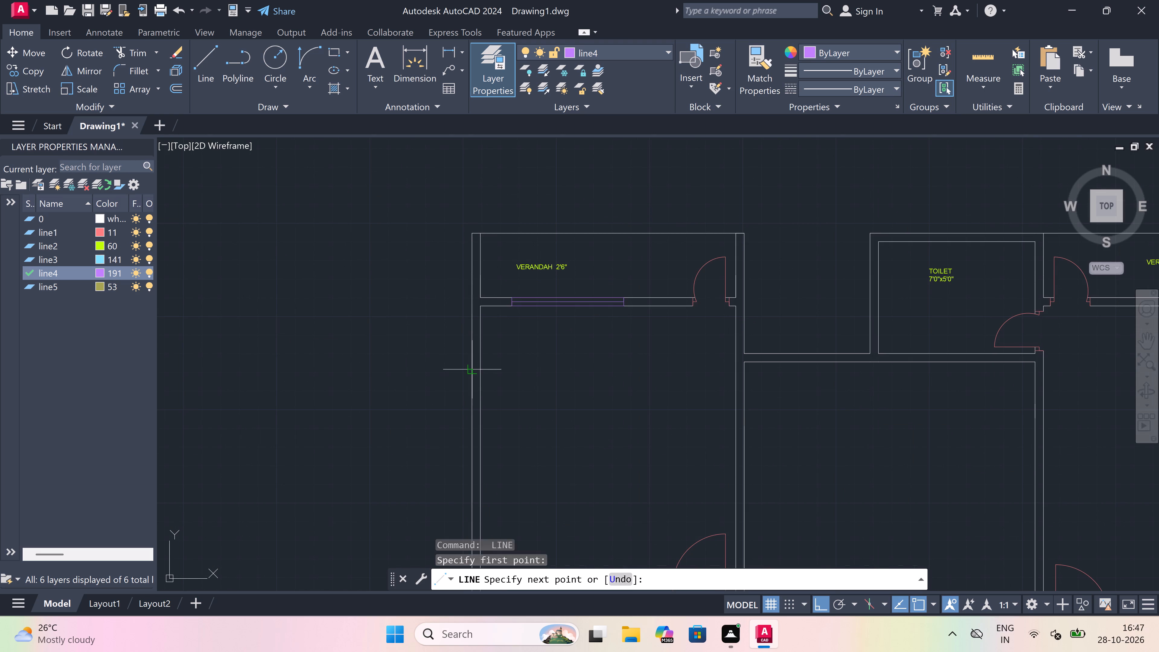
{"action": "scroll", "coordinate": [474, 369], "scroll_direction": "up", "scroll_amount": 2}
{"action": "left_click", "coordinate": [487, 369]}
{"action": "scroll", "coordinate": [473, 367], "scroll_direction": "up", "scroll_amount": 2}
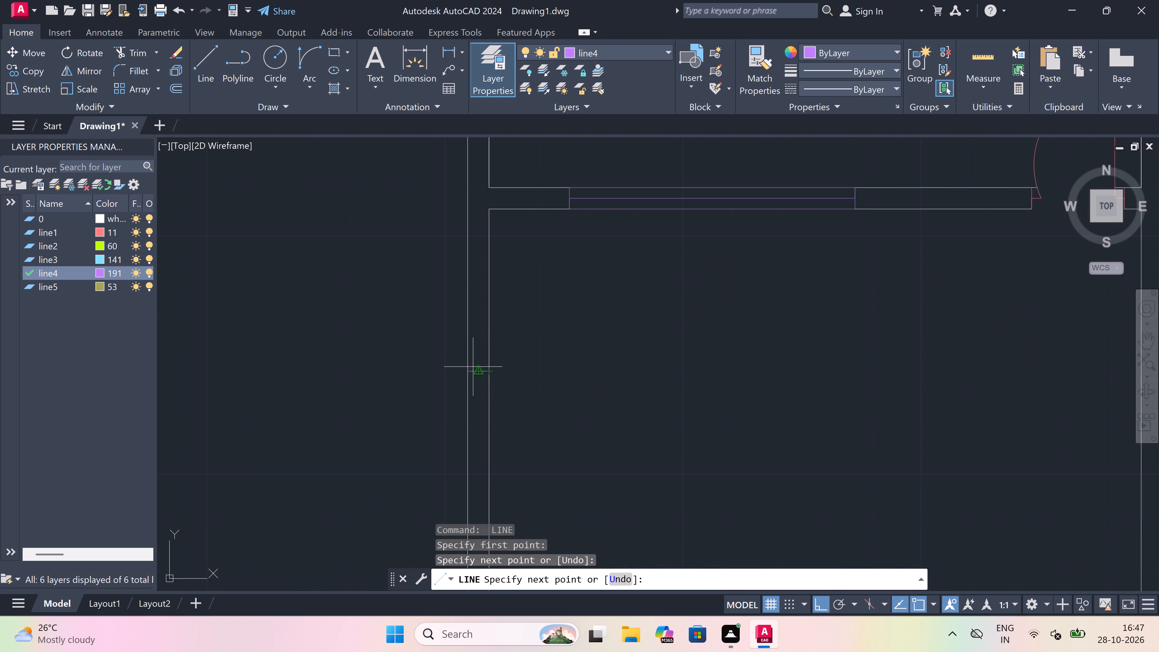
{"action": "left_click", "coordinate": [490, 374]}
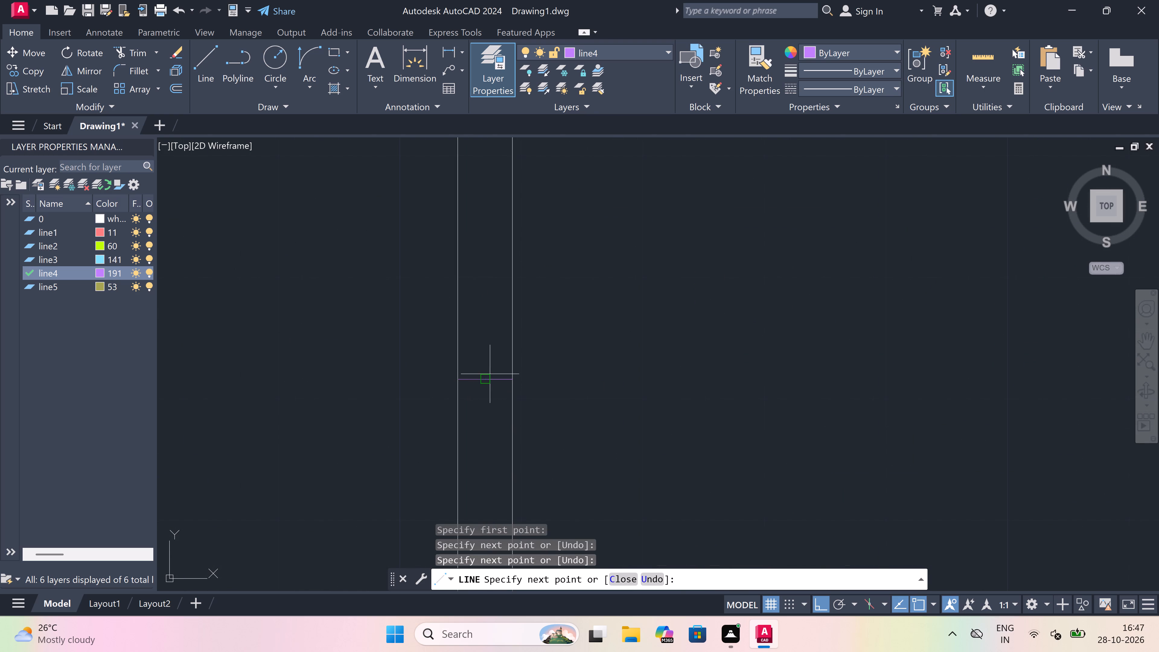
{"action": "scroll", "coordinate": [490, 374], "scroll_direction": "down", "scroll_amount": 3}
{"action": "scroll", "coordinate": [481, 439], "scroll_direction": "up", "scroll_amount": 3}
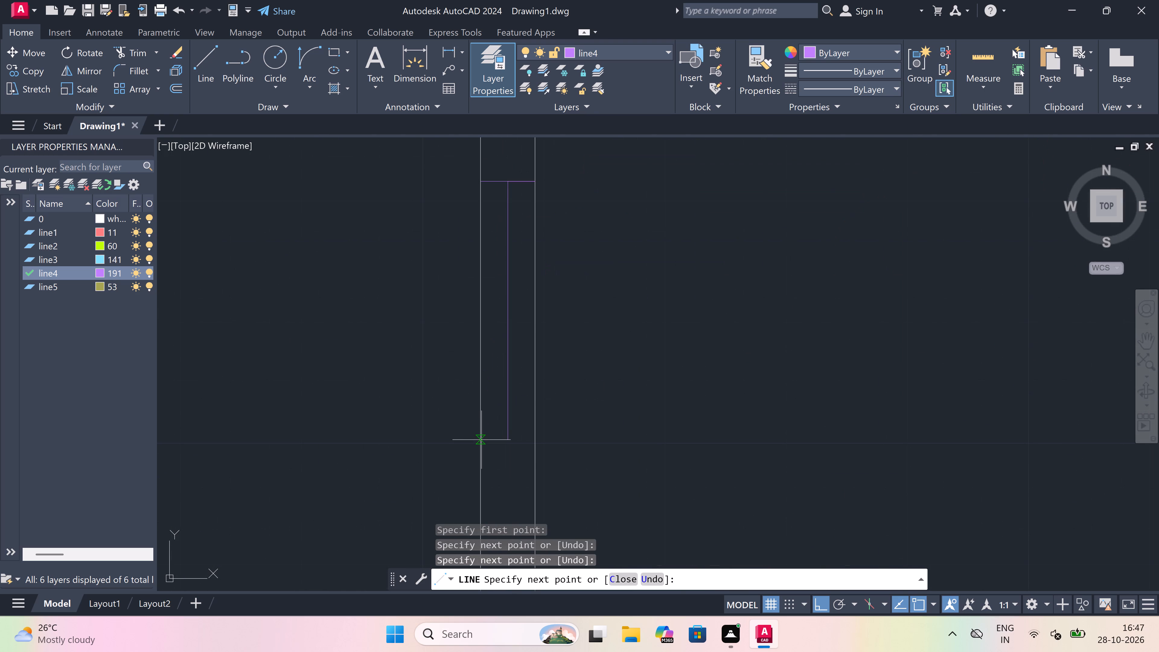
{"action": "key", "text": "5"}
{"action": "type", "text": "'"}
{"action": "key", "text": "space"}
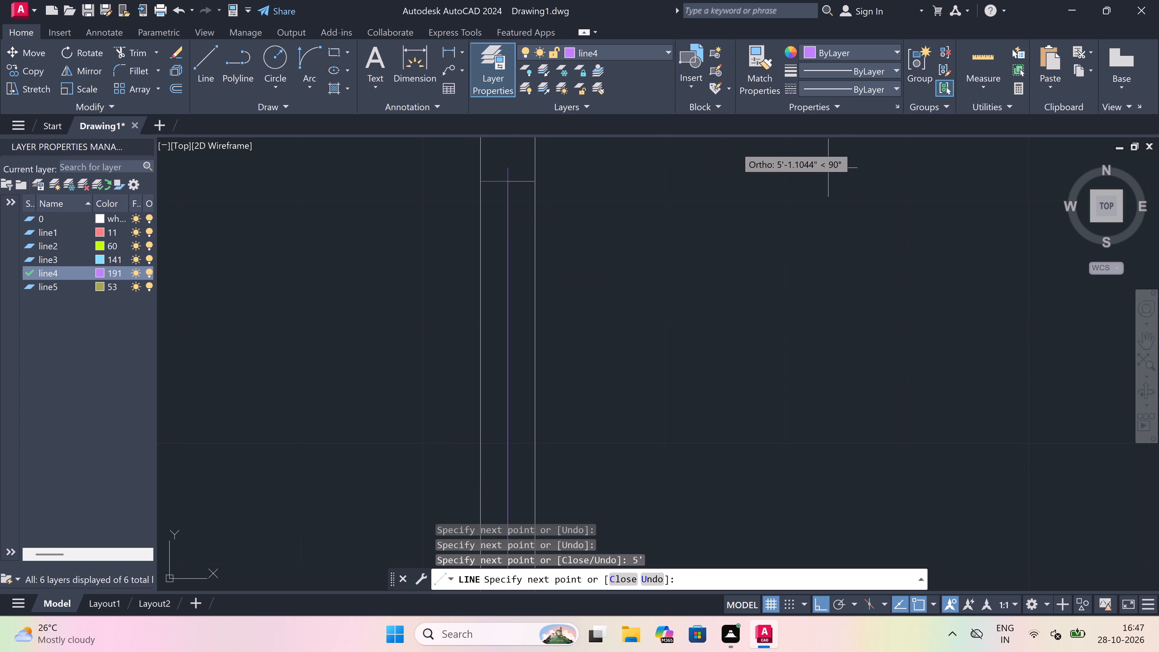
Close the south end of the 5' window centre line with a line across the full wall thickness.
{"action": "scroll", "coordinate": [532, 242], "scroll_direction": "down", "scroll_amount": 3}
{"action": "scroll", "coordinate": [512, 403], "scroll_direction": "up", "scroll_amount": 2}
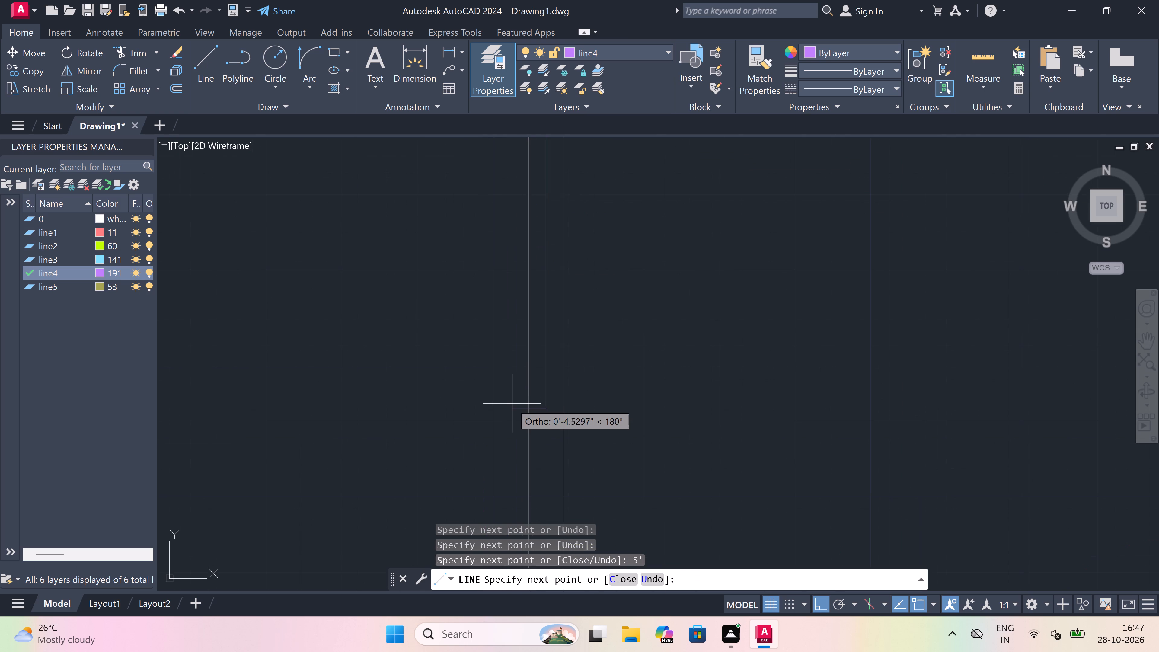
{"action": "scroll", "coordinate": [526, 407], "scroll_direction": "up", "scroll_amount": 3}
{"action": "left_click_drag", "start_coordinate": [533, 414], "coordinate": [546, 414]}
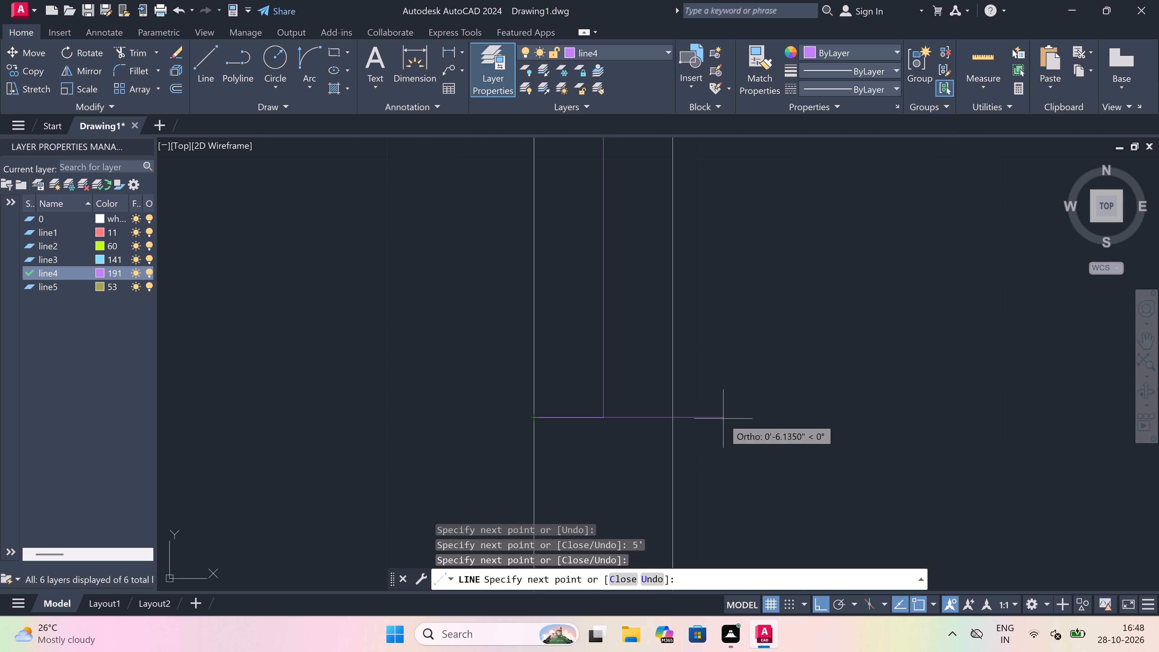
{"action": "left_click", "coordinate": [669, 419]}
{"action": "key", "text": "Escape"}
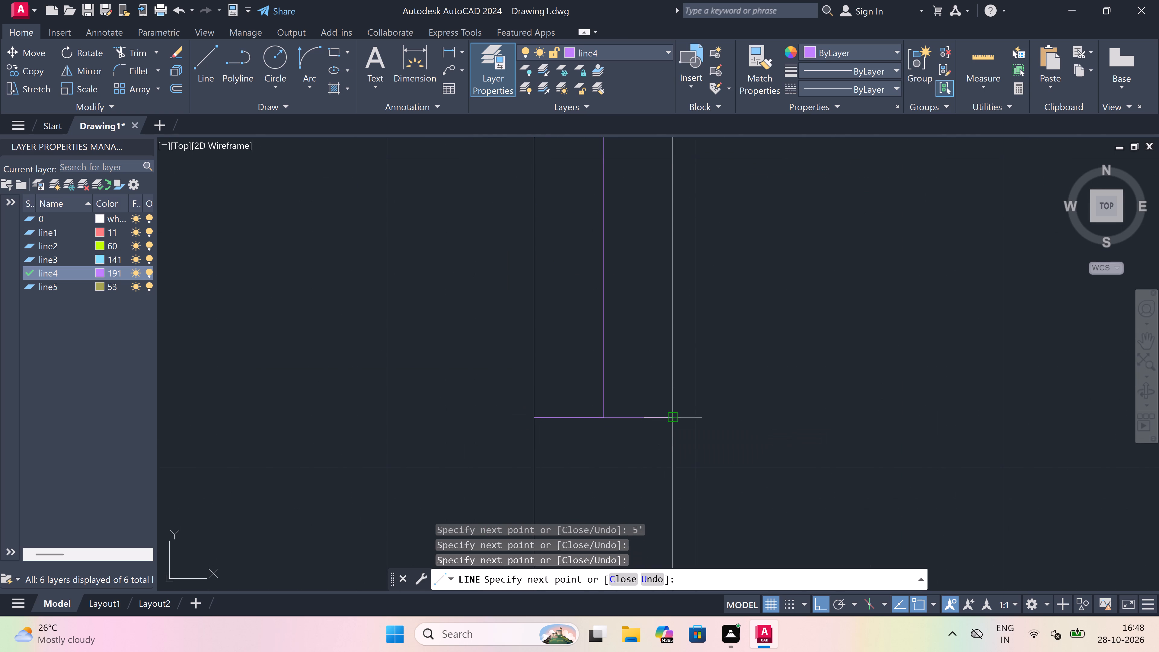
Trim both face lines of the northwest bedroom's west wall between the two window end lines.
{"action": "key", "text": "t"}
{"action": "key", "text": "r"}
{"action": "key", "text": "space"}
{"action": "scroll", "coordinate": [477, 412], "scroll_direction": "down", "scroll_amount": 1}
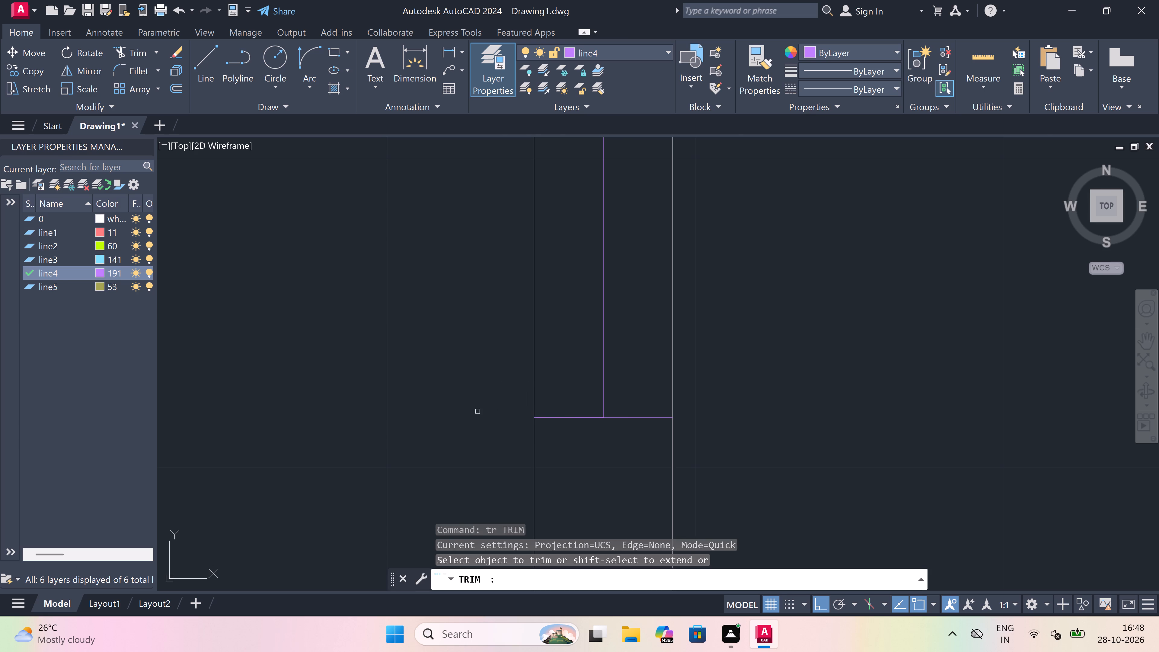
{"action": "scroll", "coordinate": [477, 412], "scroll_direction": "down", "scroll_amount": 3}
{"action": "scroll", "coordinate": [475, 346], "scroll_direction": "down", "scroll_amount": 3}
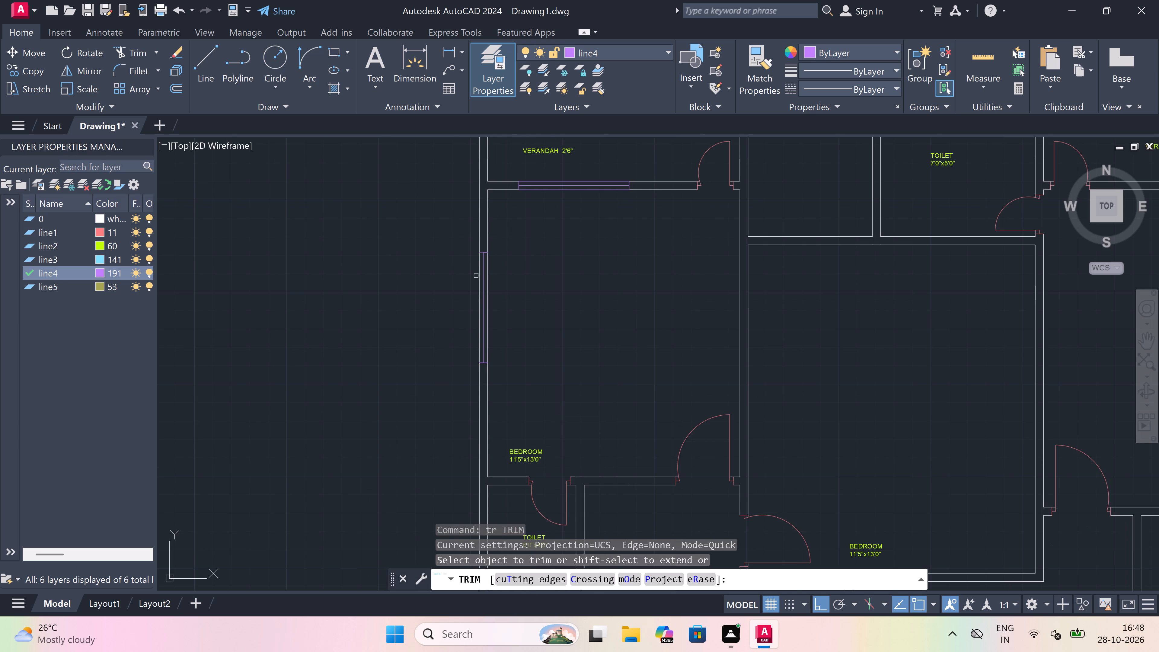
{"action": "scroll", "coordinate": [482, 225], "scroll_direction": "up", "scroll_amount": 1}
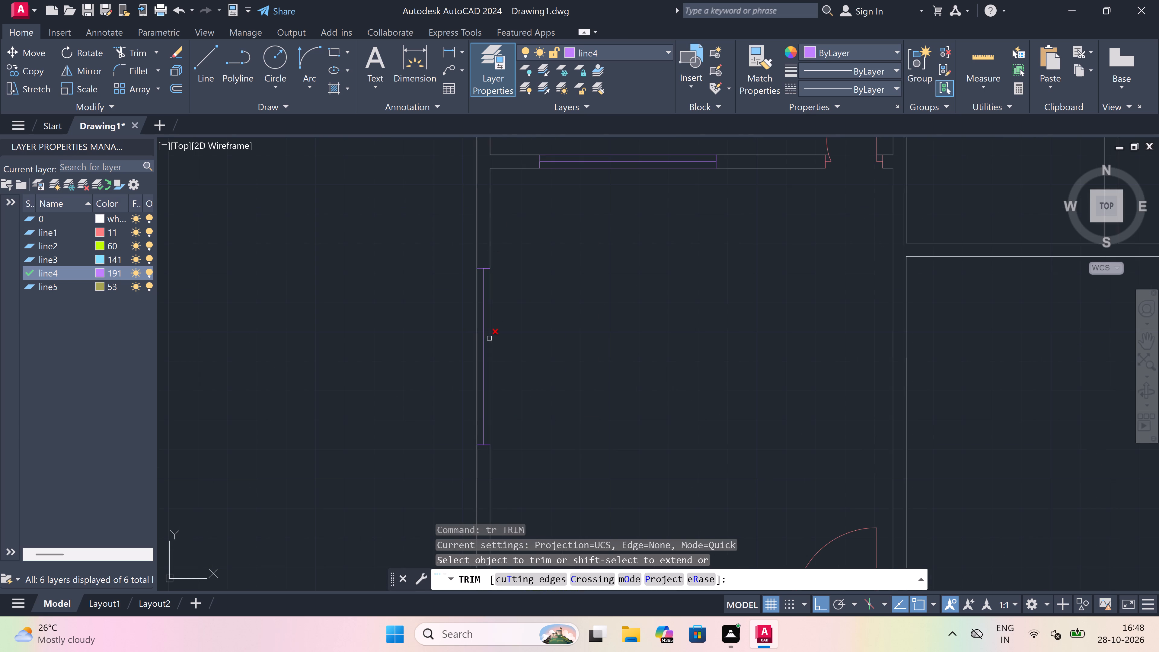
{"action": "left_click", "coordinate": [489, 338]}
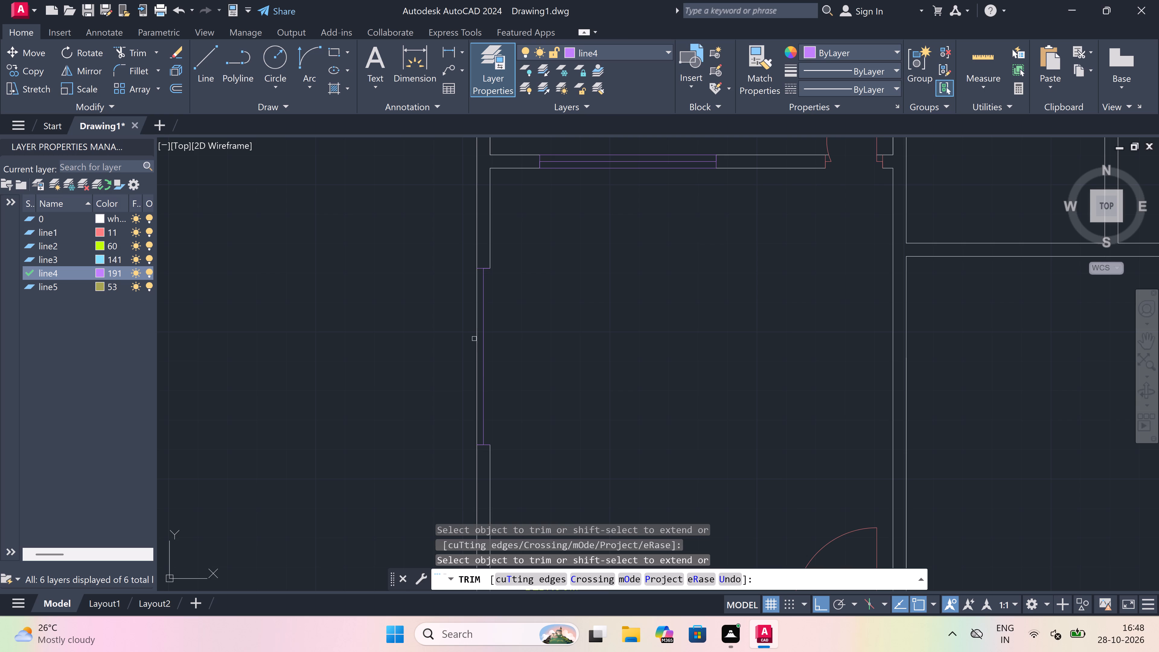
{"action": "left_click", "coordinate": [477, 341]}
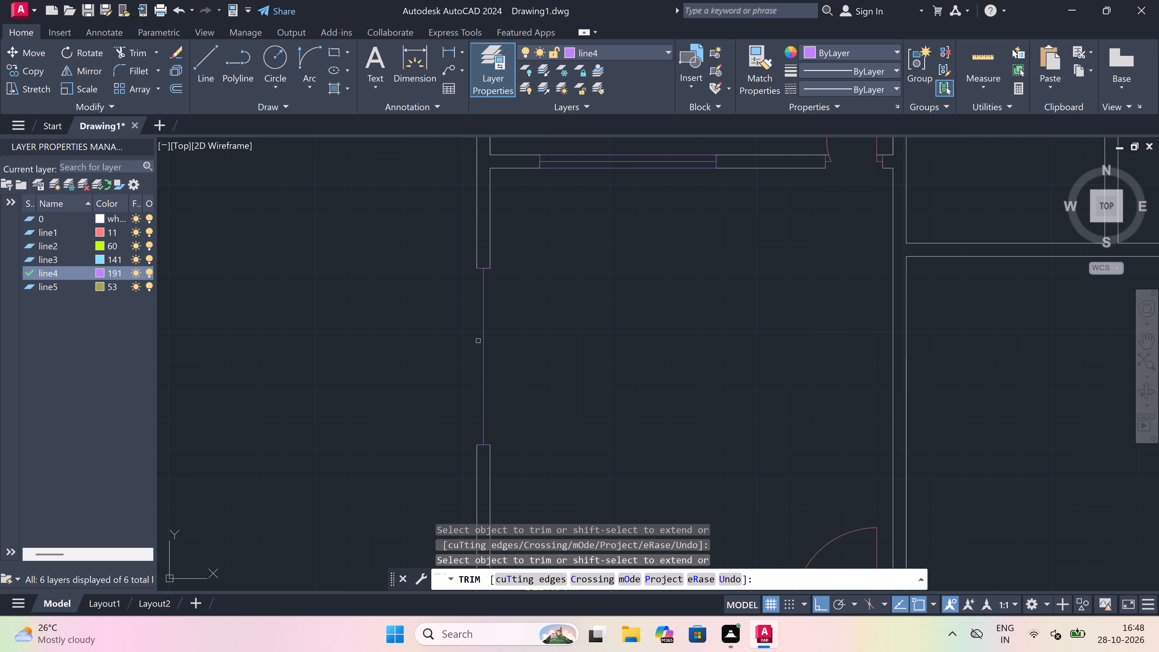
{"action": "key", "text": "Escape"}
Draw the bedroom window's west and east face lines on line4, joining the corners of its two end lines.
{"action": "type", "text": "l"}
{"action": "key", "text": "space"}
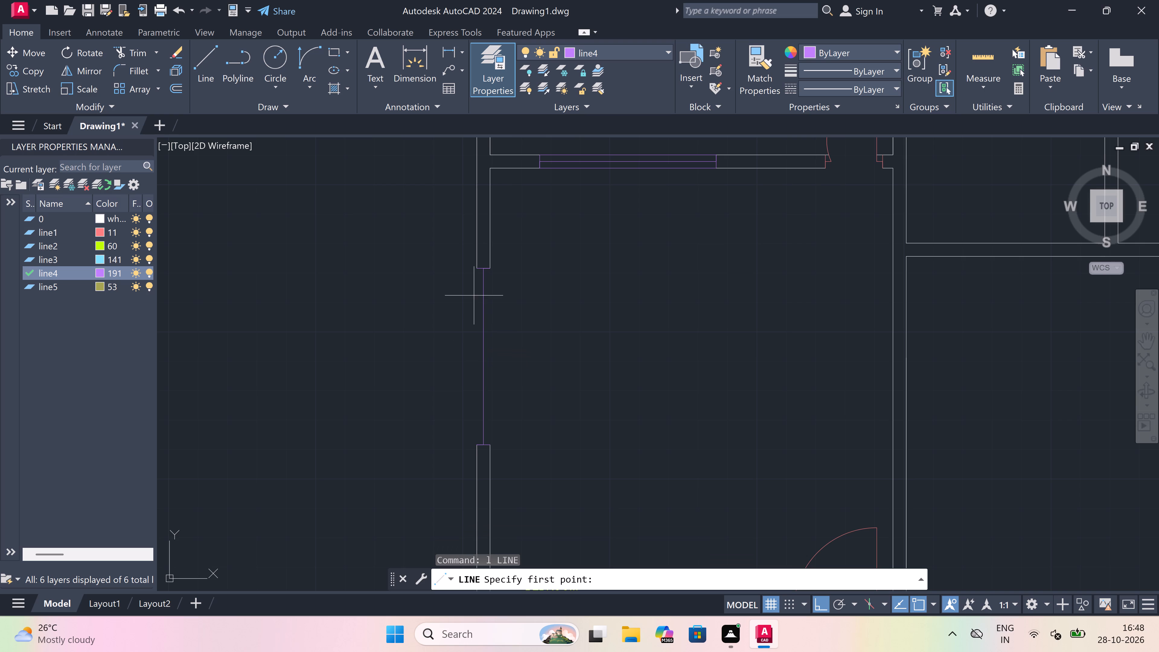
{"action": "left_click_drag", "start_coordinate": [475, 270], "coordinate": [473, 276]}
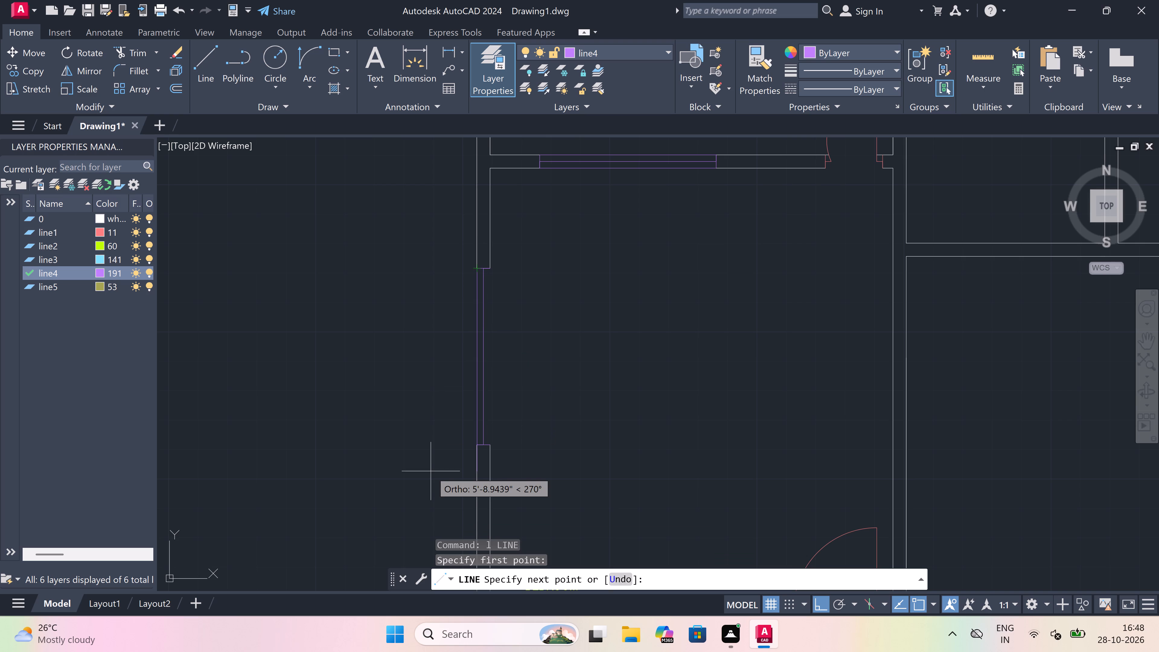
{"action": "left_click", "coordinate": [472, 443]}
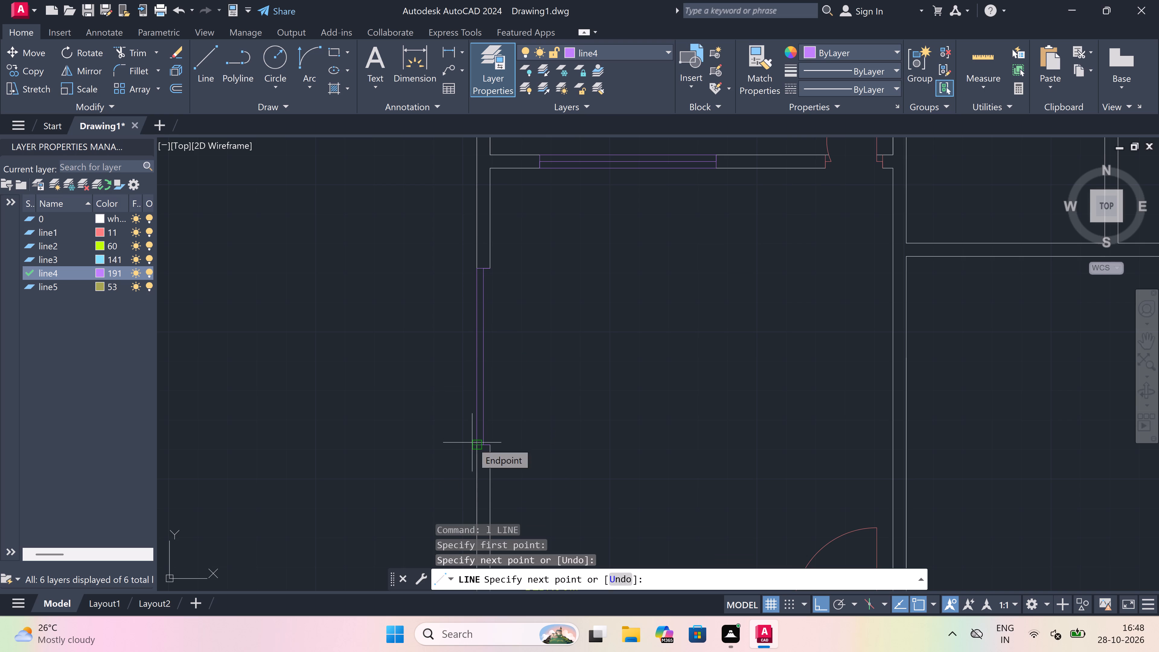
{"action": "key", "text": "Escape"}
{"action": "key", "text": "space"}
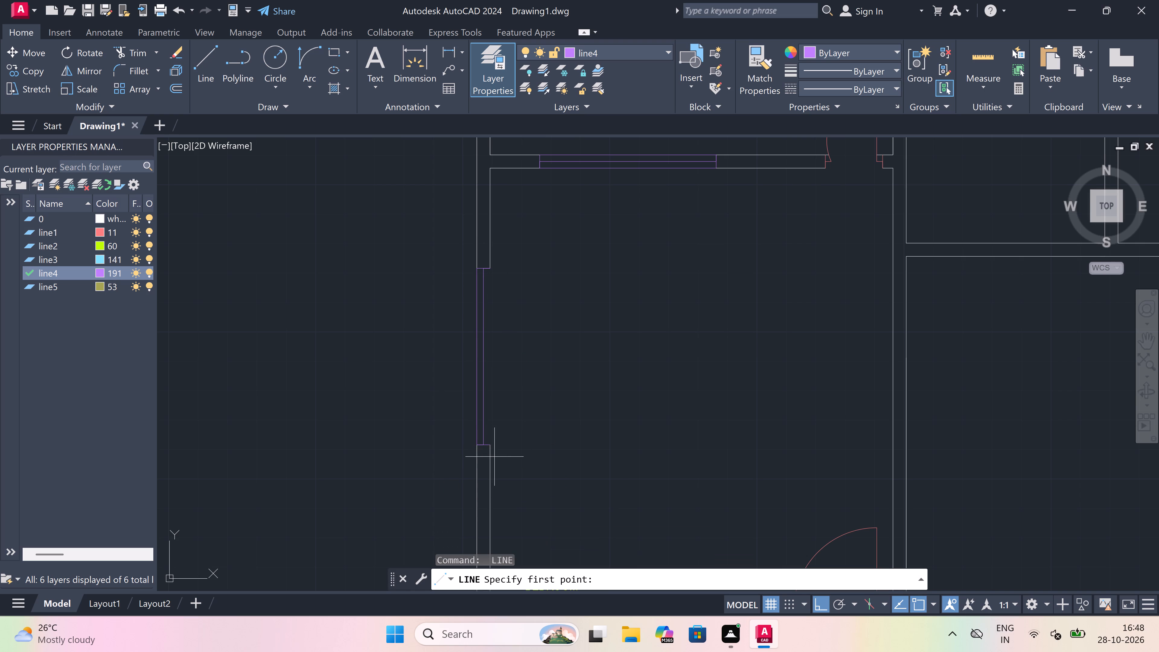
{"action": "left_click_drag", "start_coordinate": [491, 442], "coordinate": [491, 439]}
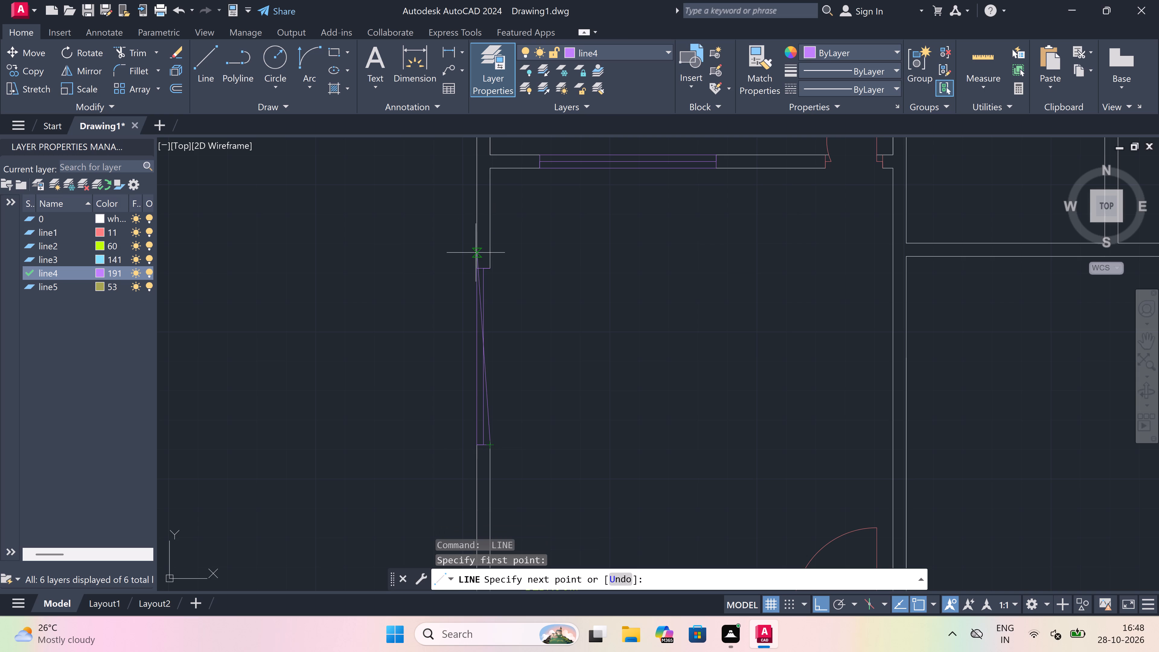
{"action": "scroll", "coordinate": [500, 260], "scroll_direction": "up", "scroll_amount": 3}
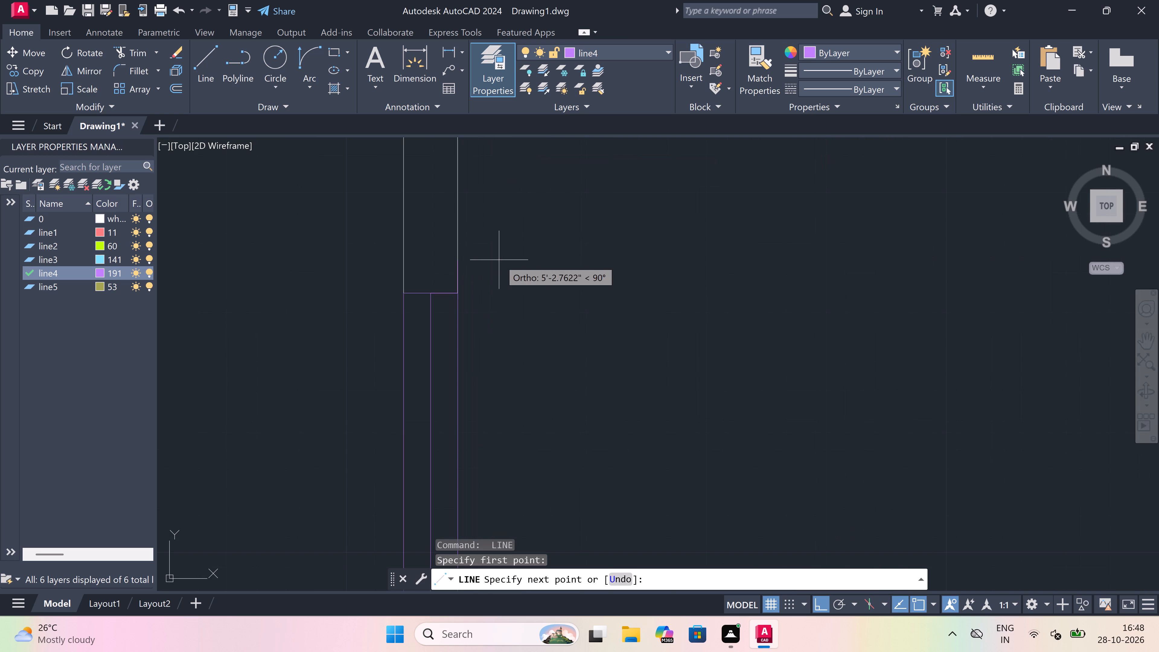
{"action": "left_click", "coordinate": [464, 295]}
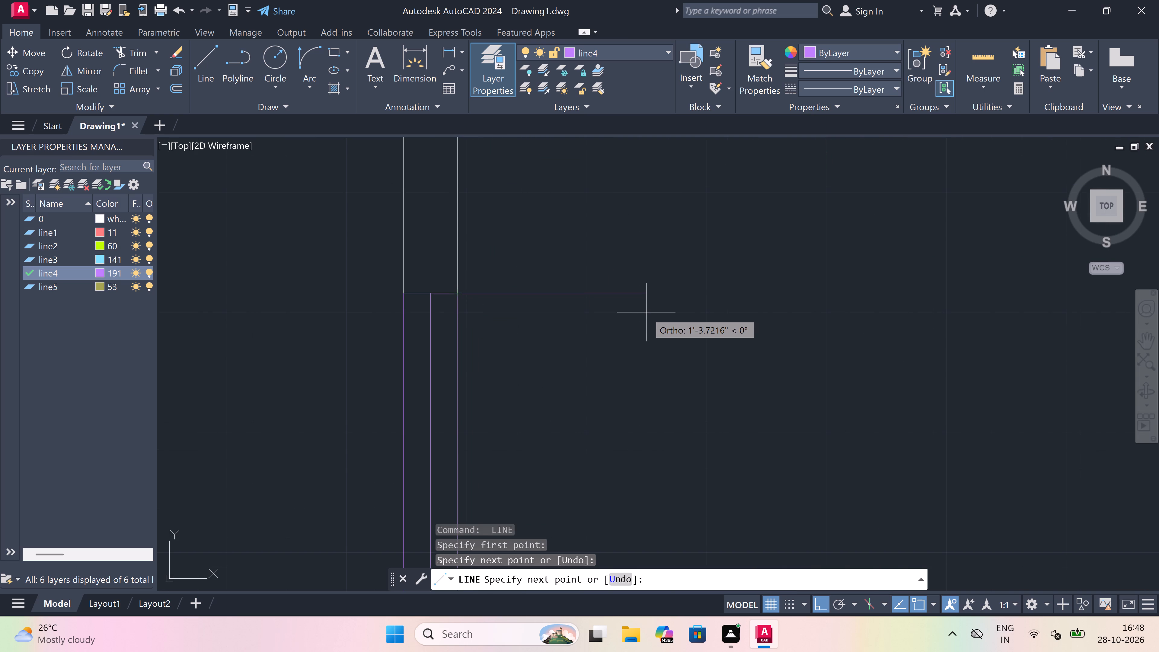
{"action": "key", "text": "Escape"}
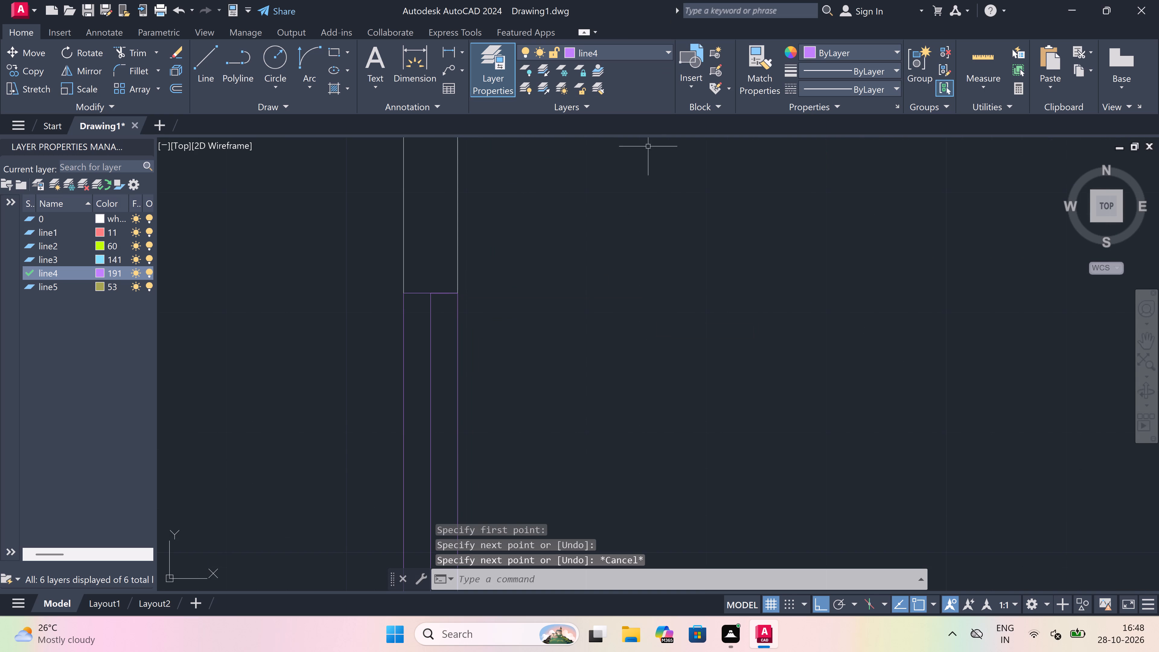
Draw a window end line across the middle bedroom's north wall, near its west corner, with a 4' centre line running east from its midpoint.
{"action": "scroll", "coordinate": [519, 459], "scroll_direction": "down", "scroll_amount": 2}
{"action": "scroll", "coordinate": [590, 334], "scroll_direction": "down", "scroll_amount": 5}
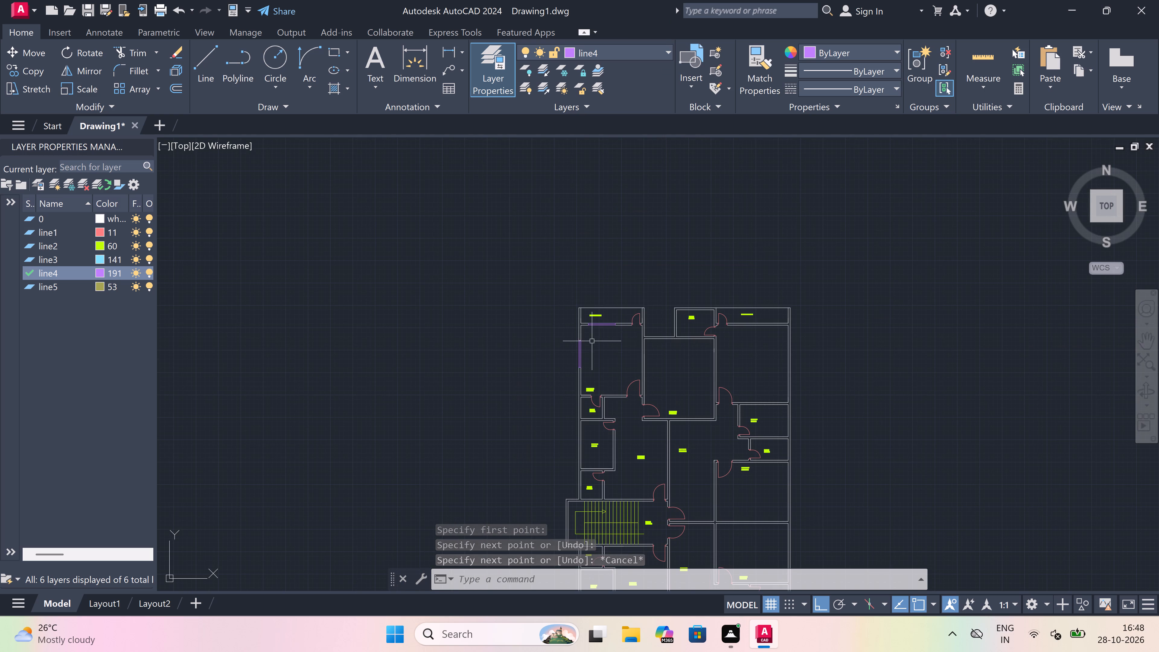
{"action": "key", "text": "space"}
{"action": "scroll", "coordinate": [668, 324], "scroll_direction": "up", "scroll_amount": 2}
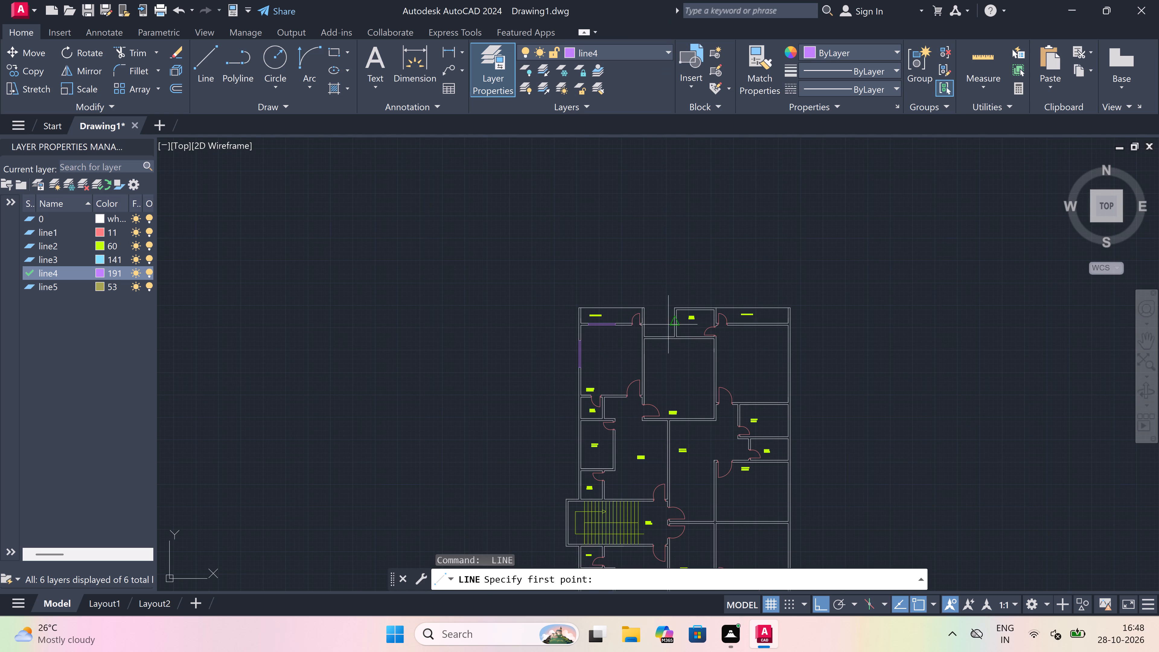
{"action": "scroll", "coordinate": [668, 324], "scroll_direction": "up", "scroll_amount": 1}
{"action": "scroll", "coordinate": [598, 364], "scroll_direction": "up", "scroll_amount": 2}
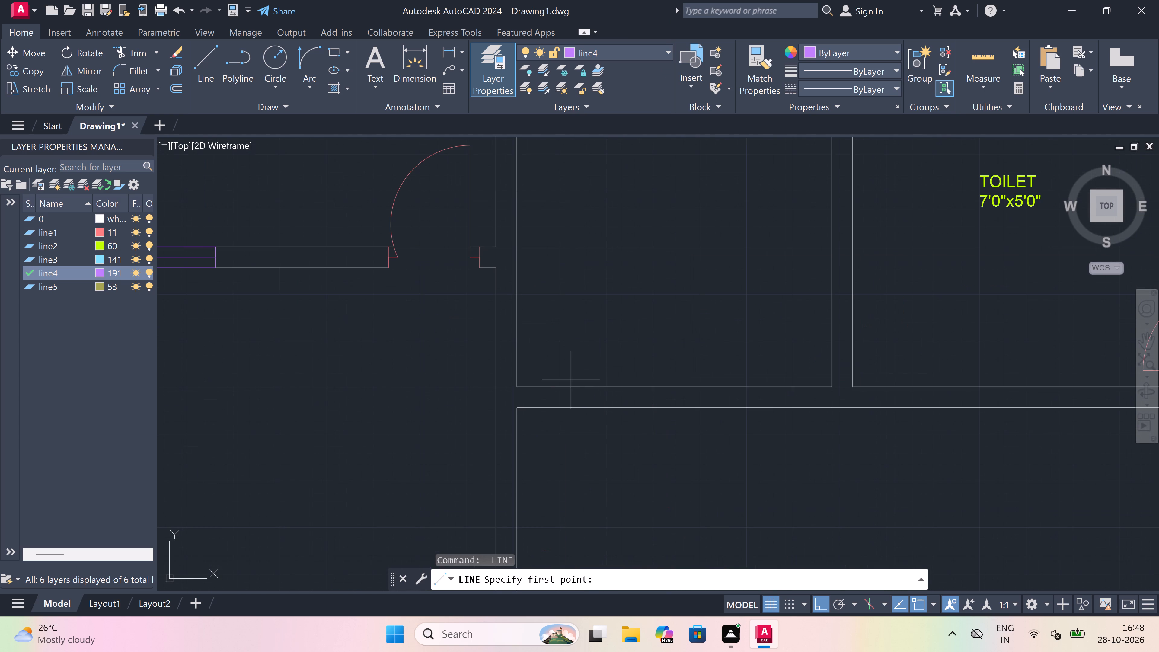
{"action": "left_click", "coordinate": [549, 386]}
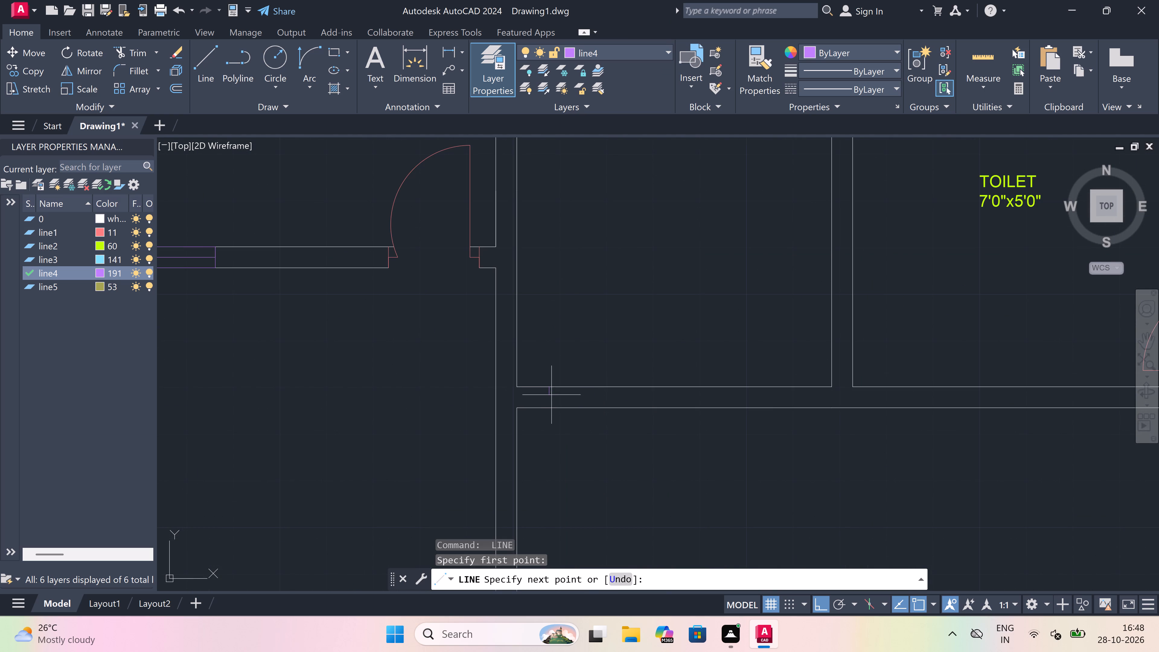
{"action": "left_click", "coordinate": [547, 407]}
{"action": "left_click_drag", "start_coordinate": [547, 398], "coordinate": [568, 393]}
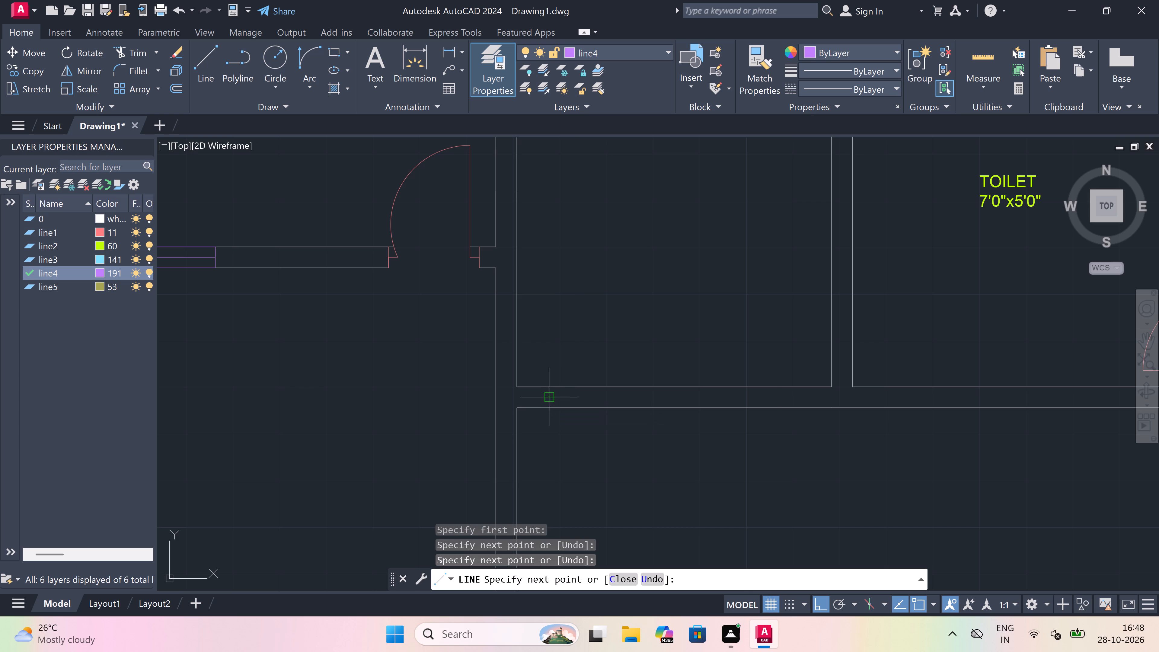
{"action": "type", "text": "4'"}
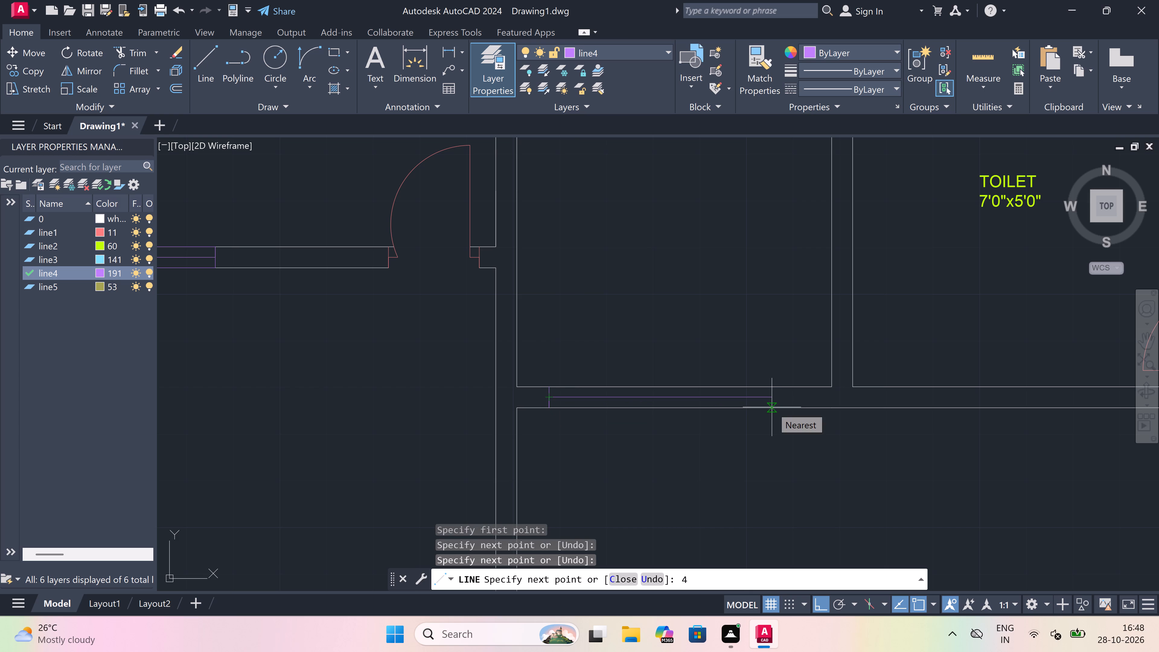
{"action": "key", "text": "space"}
Close the east end of the 4' window centre line with a line across the full wall thickness.
{"action": "left_click_drag", "start_coordinate": [771, 408], "coordinate": [771, 405]}
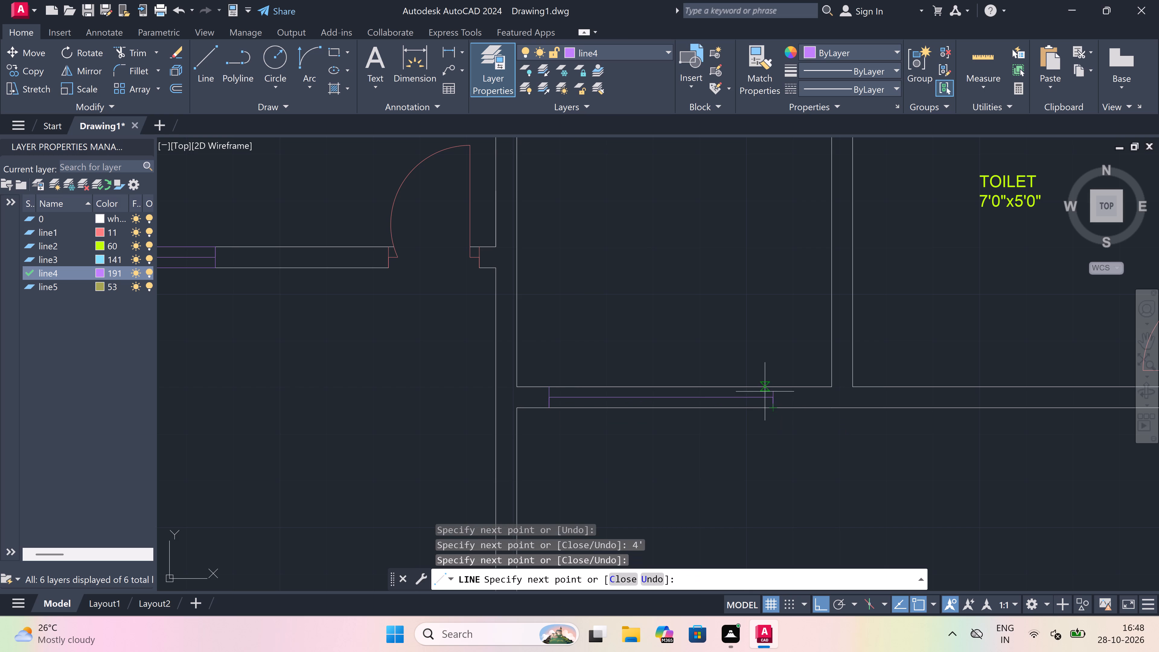
{"action": "left_click", "coordinate": [770, 390]}
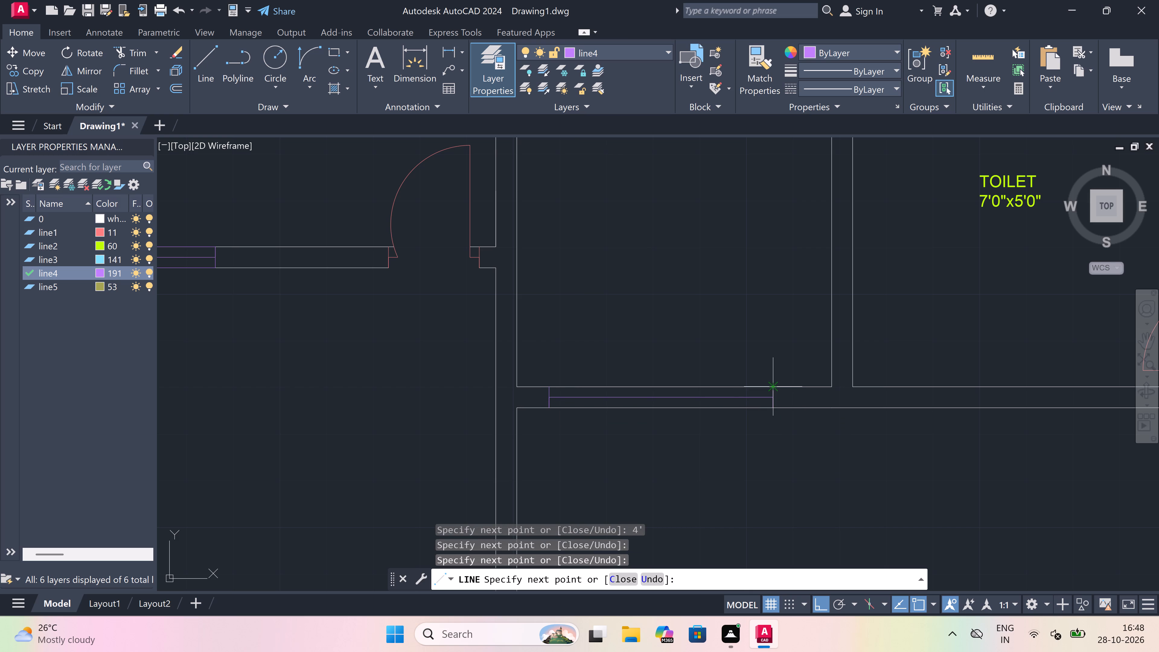
{"action": "key", "text": "Escape"}
Trim both face lines of the middle bedroom's north wall between the two window end lines.
{"action": "type", "text": "tr"}
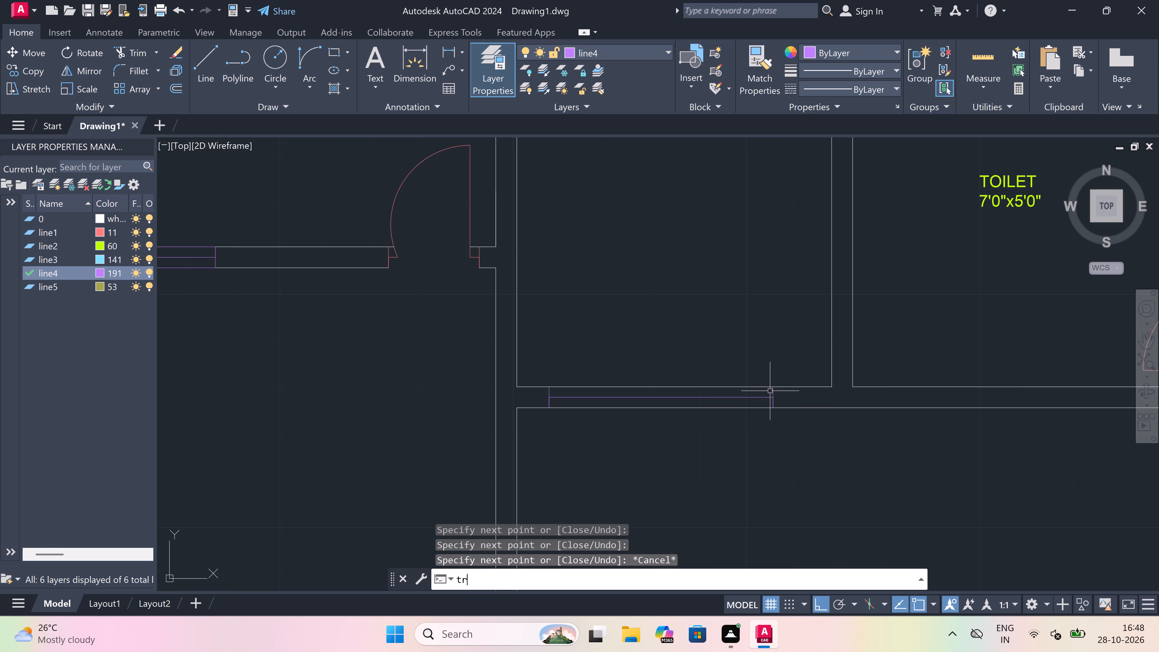
{"action": "key", "text": "space"}
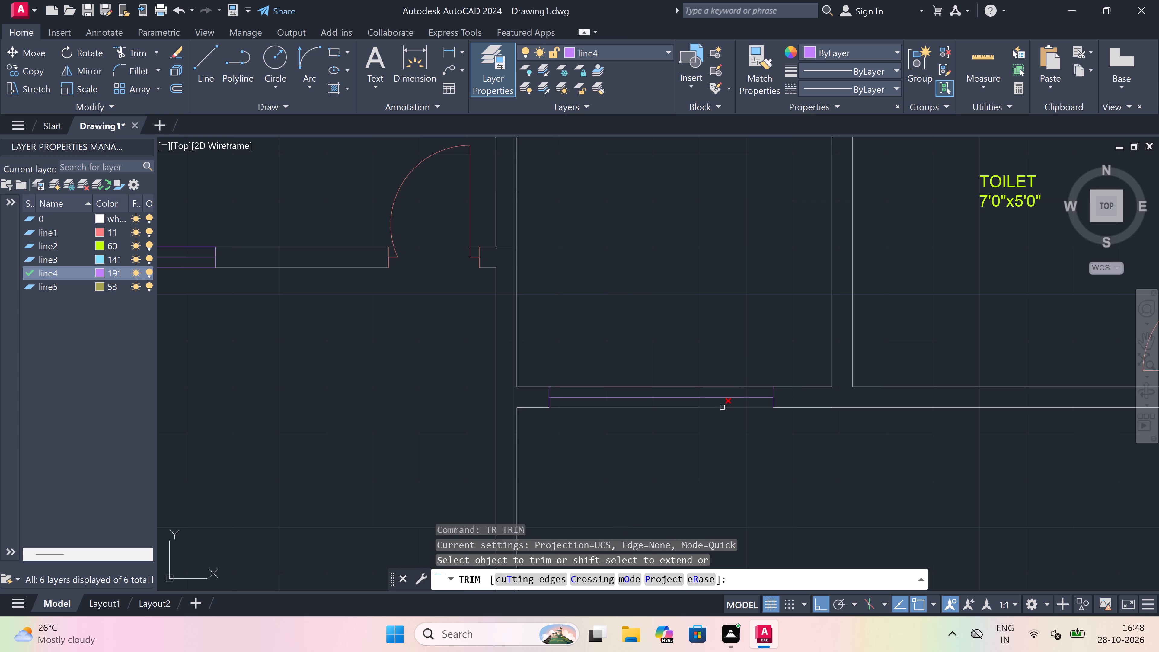
{"action": "left_click", "coordinate": [721, 407]}
{"action": "left_click", "coordinate": [705, 384]}
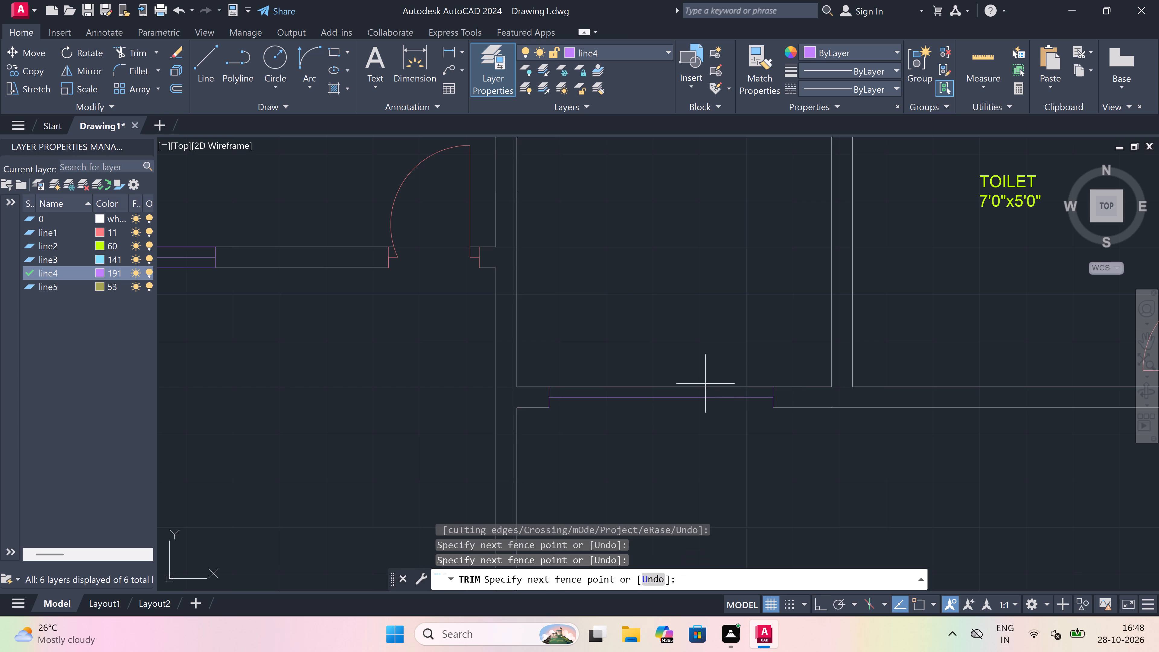
{"action": "left_click", "coordinate": [701, 388]}
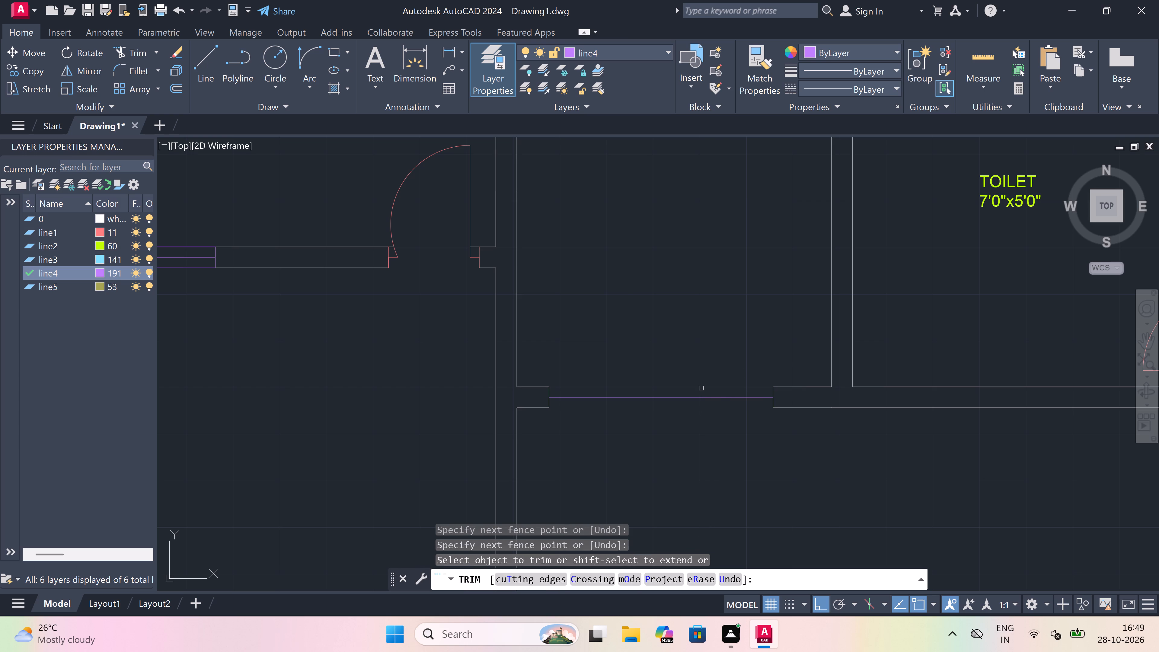
{"action": "key", "text": "Escape"}
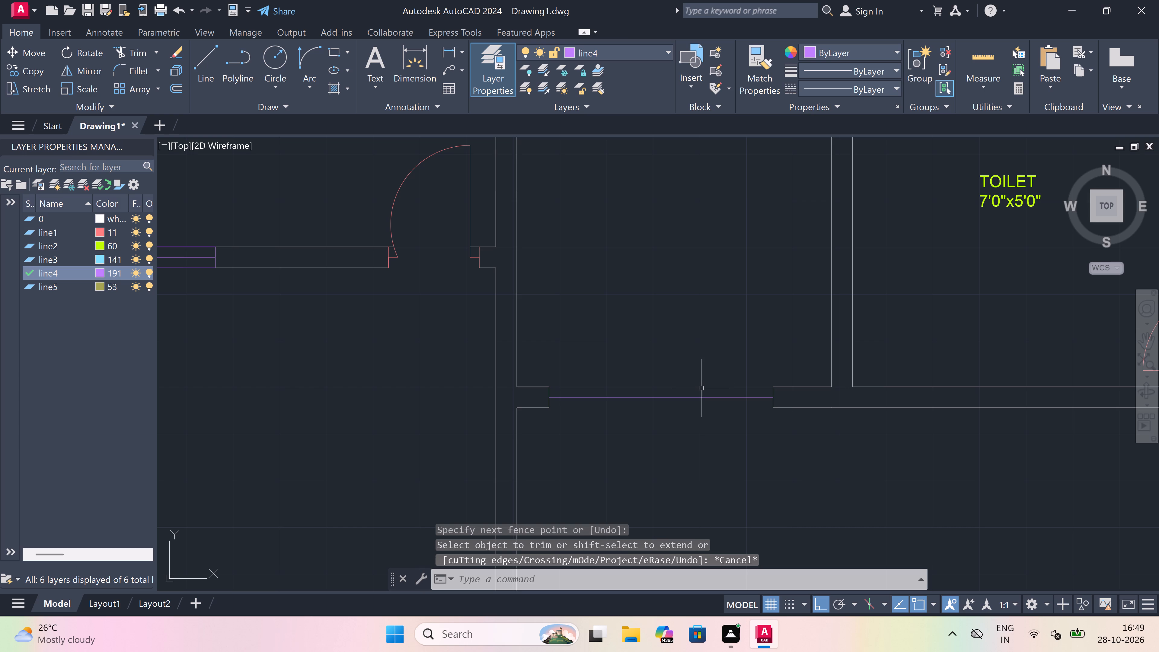
Draw the north and south face lines of the middle bedroom's window on line4, joining the corners of its two end lines.
{"action": "type", "text": "l"}
{"action": "key", "text": "space"}
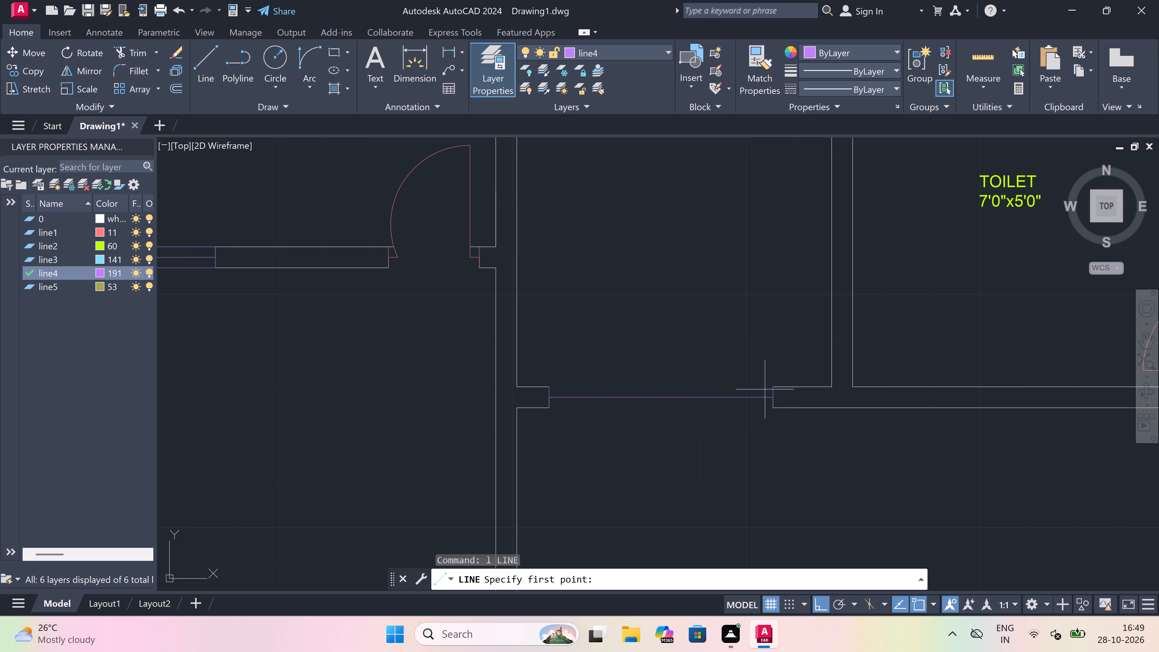
{"action": "left_click_drag", "start_coordinate": [771, 388], "coordinate": [762, 388]}
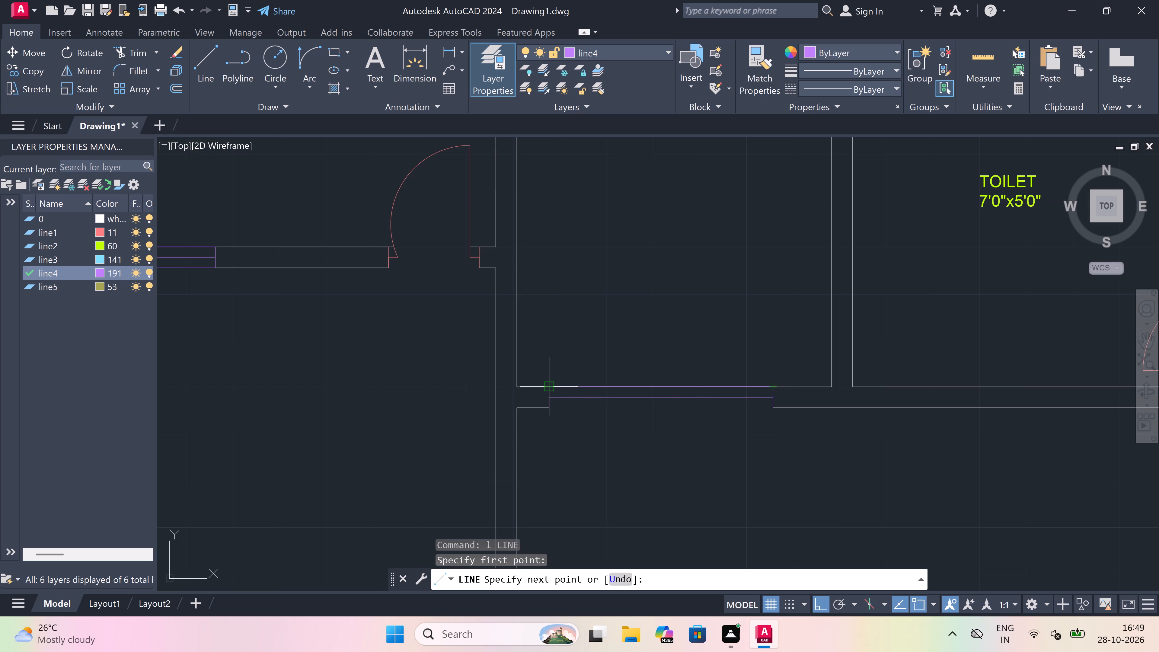
{"action": "left_click", "coordinate": [549, 386]}
{"action": "key", "text": "Escape"}
{"action": "key", "text": "space"}
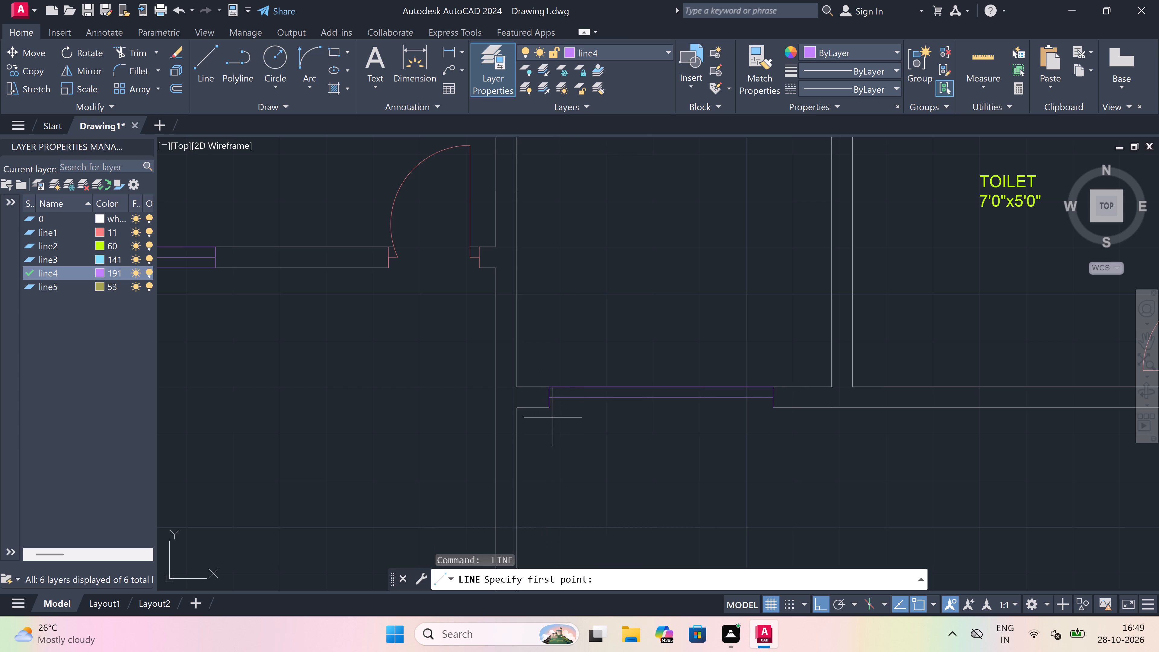
{"action": "left_click_drag", "start_coordinate": [547, 407], "coordinate": [560, 409]}
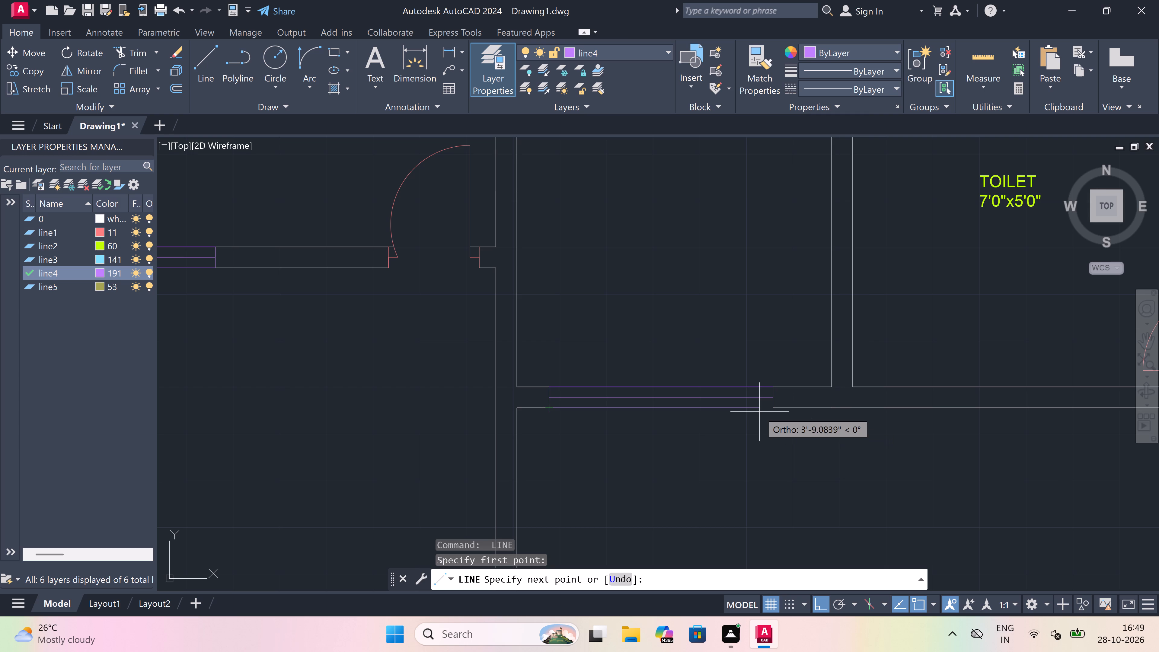
{"action": "left_click", "coordinate": [769, 410]}
{"action": "key", "text": "Escape"}
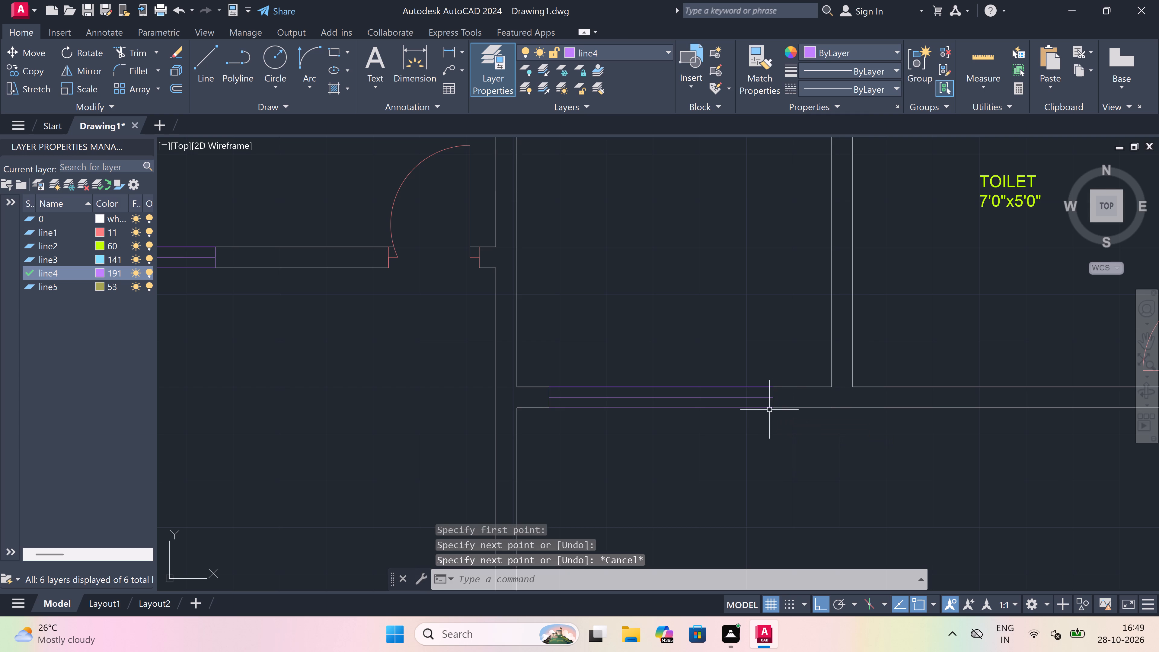
Draw a window end line across the toilet's west wall, with a 2' centre line running south from its midpoint.
{"action": "key", "text": "space"}
{"action": "scroll", "coordinate": [543, 401], "scroll_direction": "down", "scroll_amount": 4}
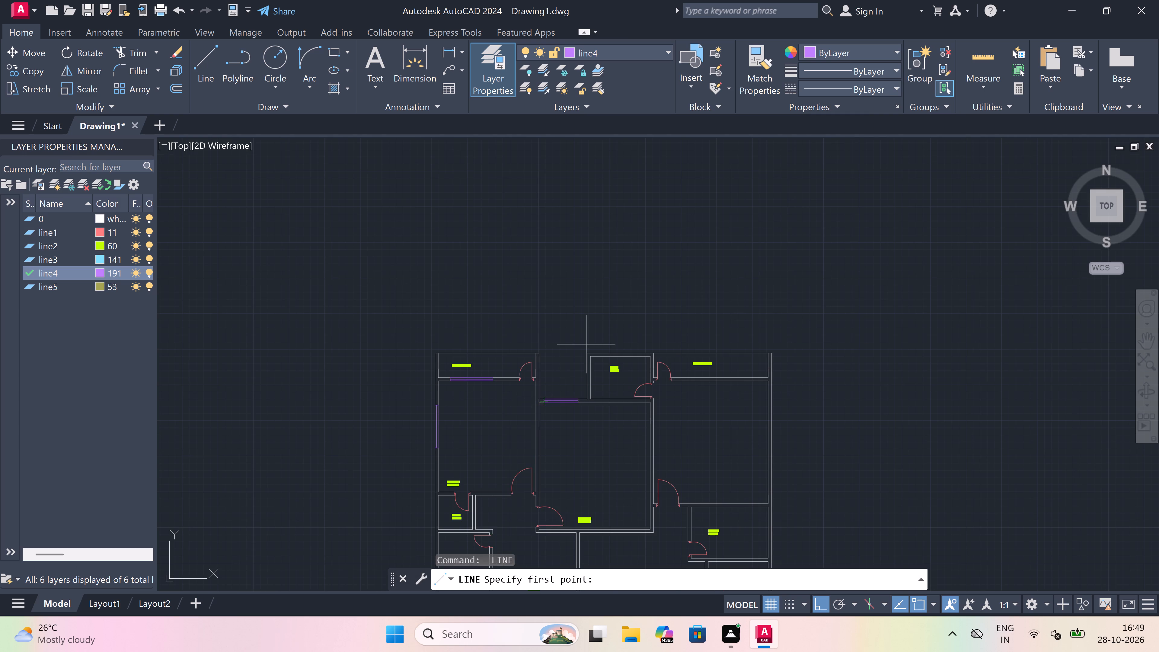
{"action": "scroll", "coordinate": [615, 347], "scroll_direction": "up", "scroll_amount": 1}
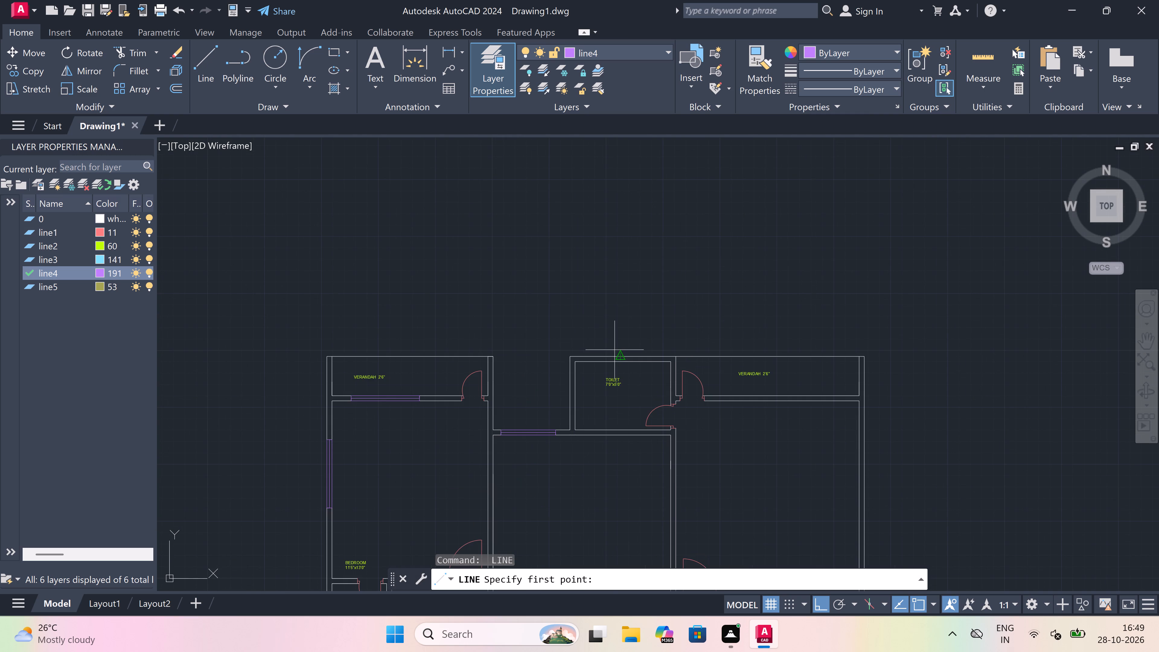
{"action": "scroll", "coordinate": [578, 382], "scroll_direction": "up", "scroll_amount": 2}
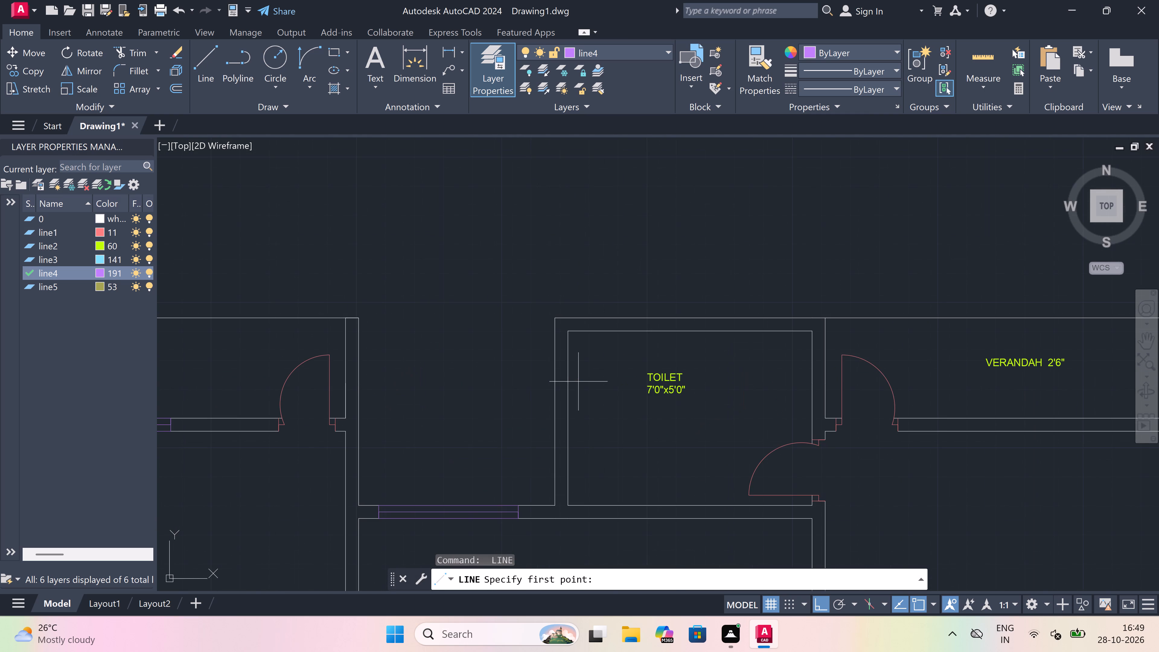
{"action": "left_click", "coordinate": [554, 368]}
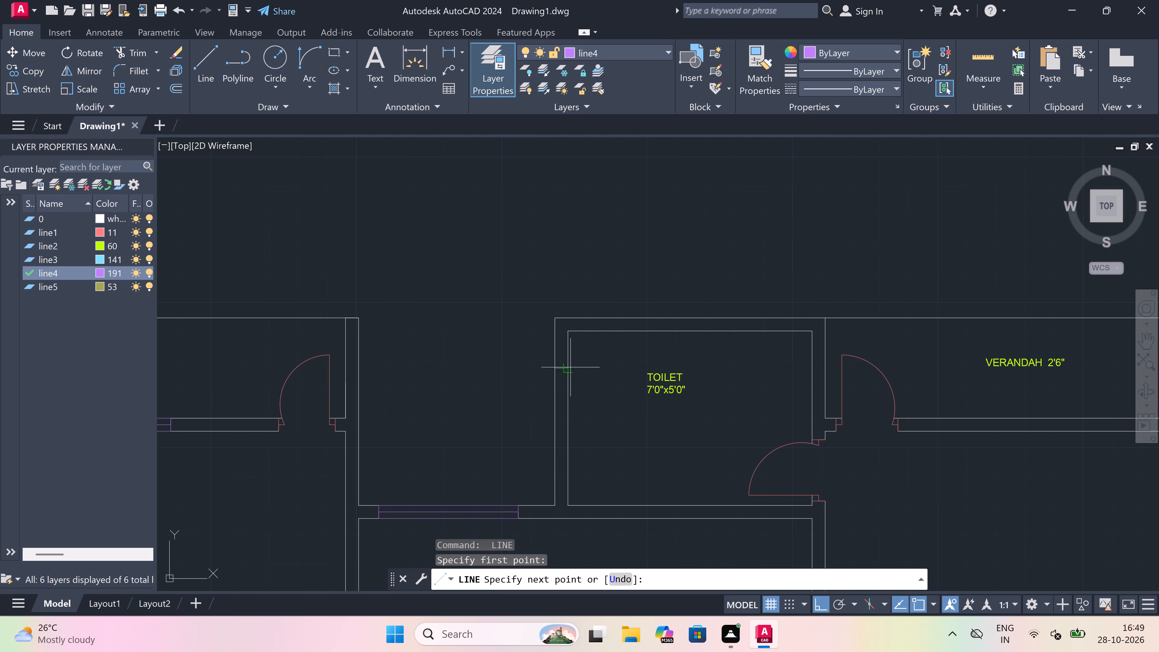
{"action": "left_click_drag", "start_coordinate": [573, 367], "coordinate": [566, 367]}
{"action": "scroll", "coordinate": [544, 367], "scroll_direction": "up", "scroll_amount": 2}
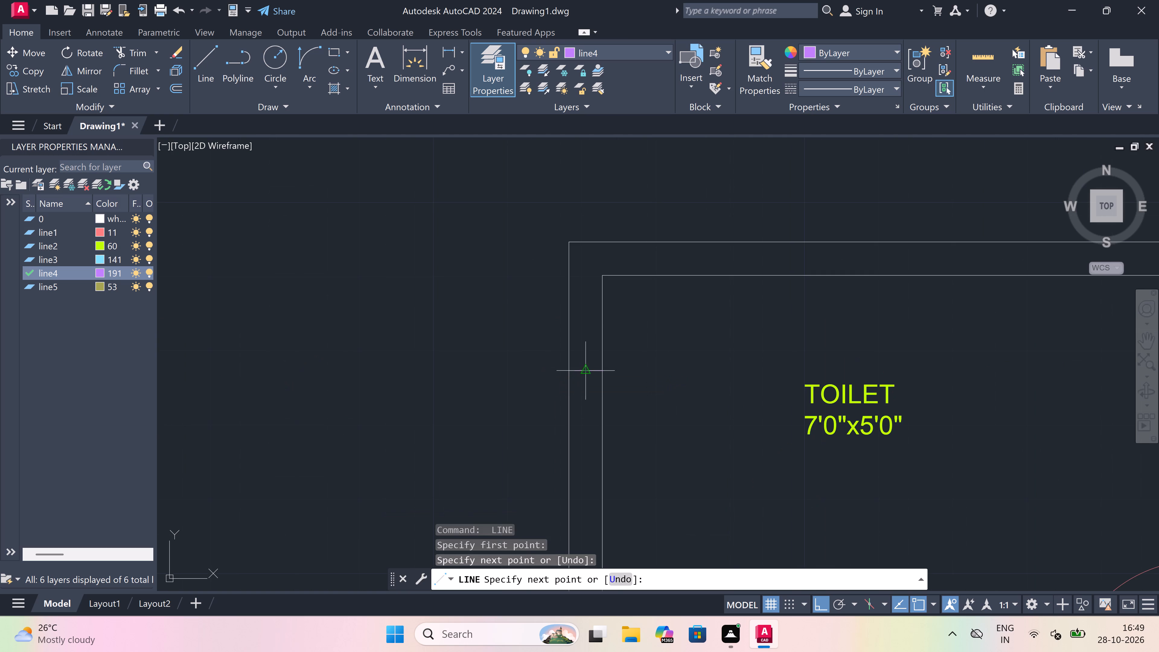
{"action": "left_click", "coordinate": [585, 369]}
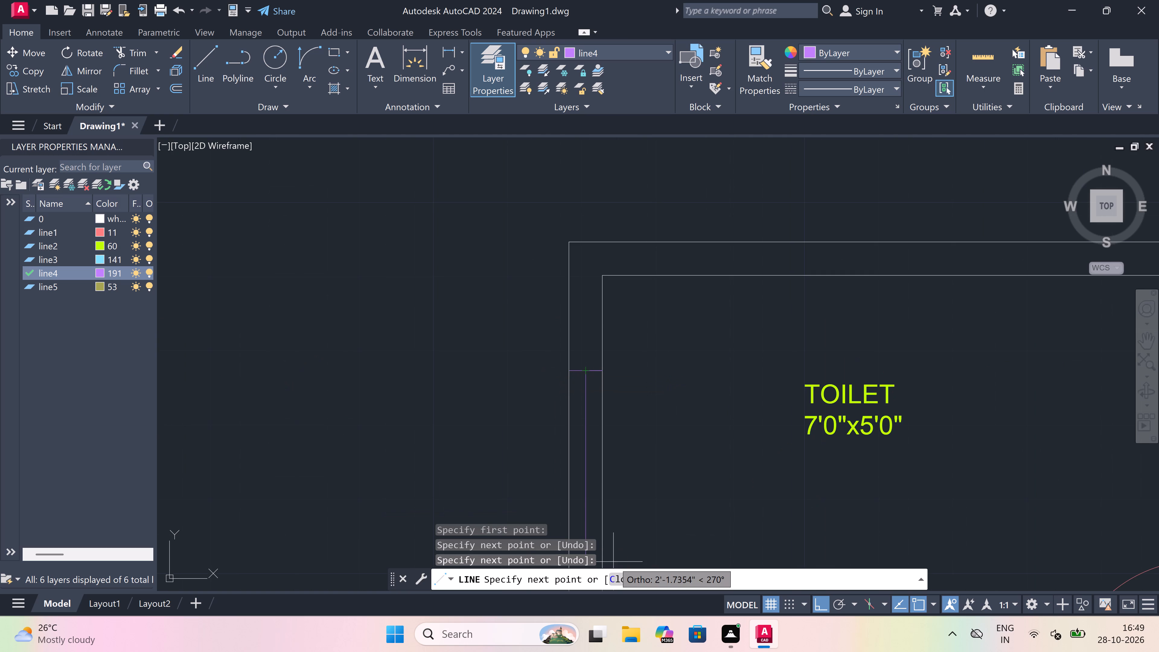
{"action": "key", "text": "2"}
{"action": "type", "text": "'"}
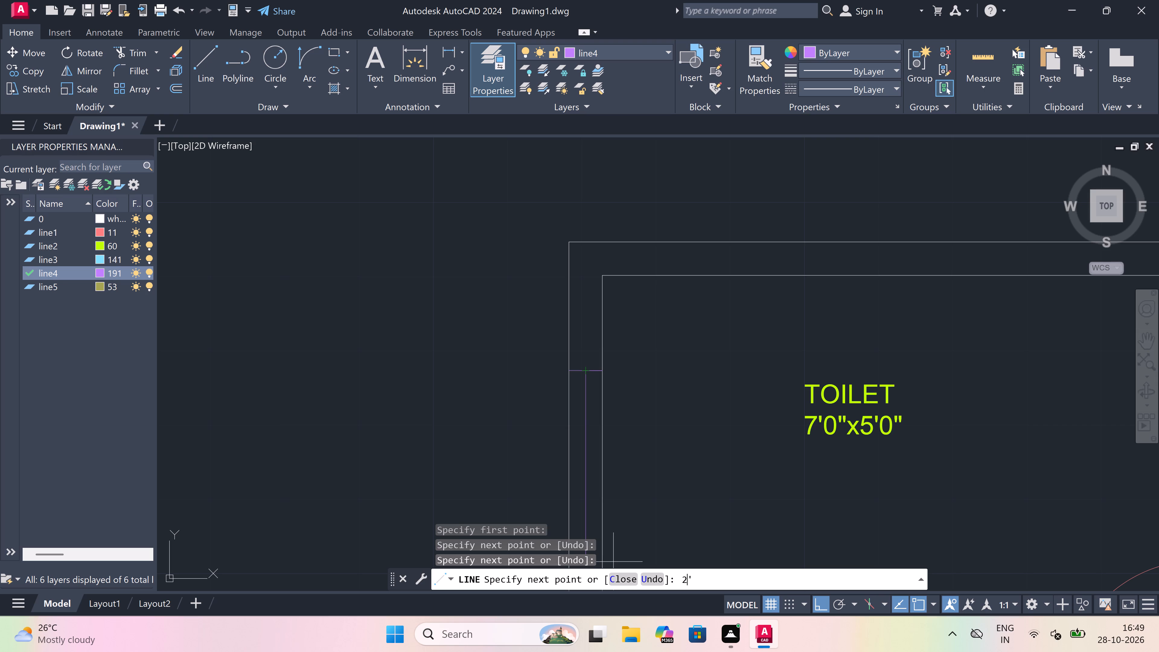
{"action": "key", "text": "space"}
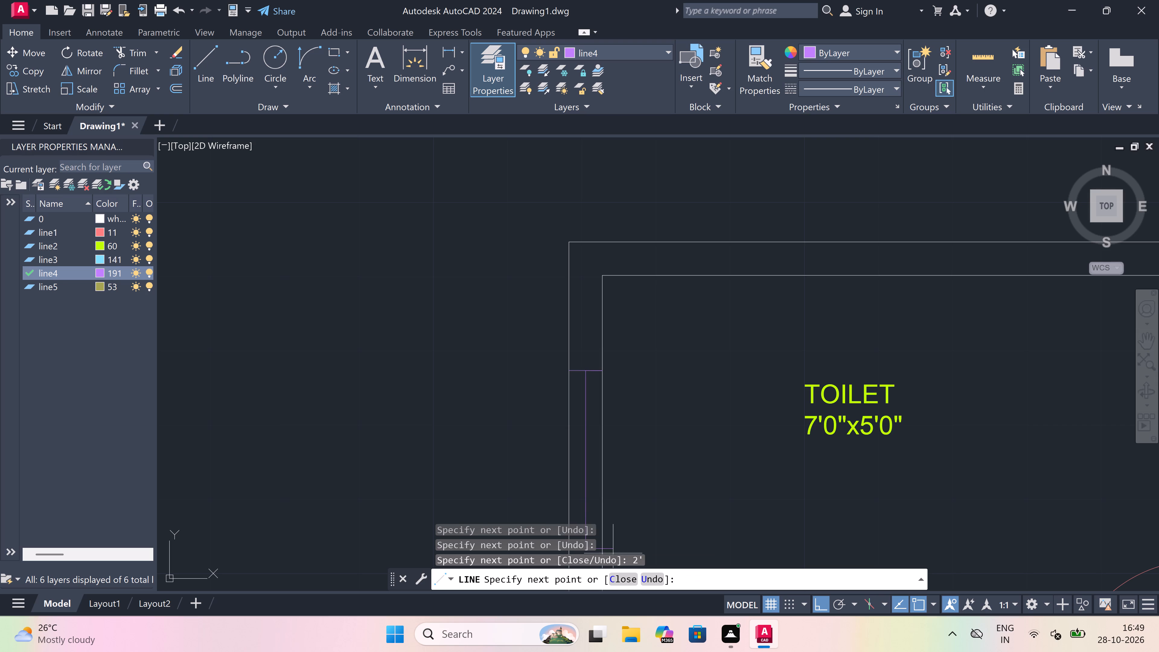
Close the south end of the toilet window's centre line with a line across the full wall thickness.
{"action": "scroll", "coordinate": [605, 513], "scroll_direction": "down", "scroll_amount": 1}
{"action": "scroll", "coordinate": [590, 458], "scroll_direction": "down", "scroll_amount": 3}
{"action": "scroll", "coordinate": [590, 474], "scroll_direction": "up", "scroll_amount": 2}
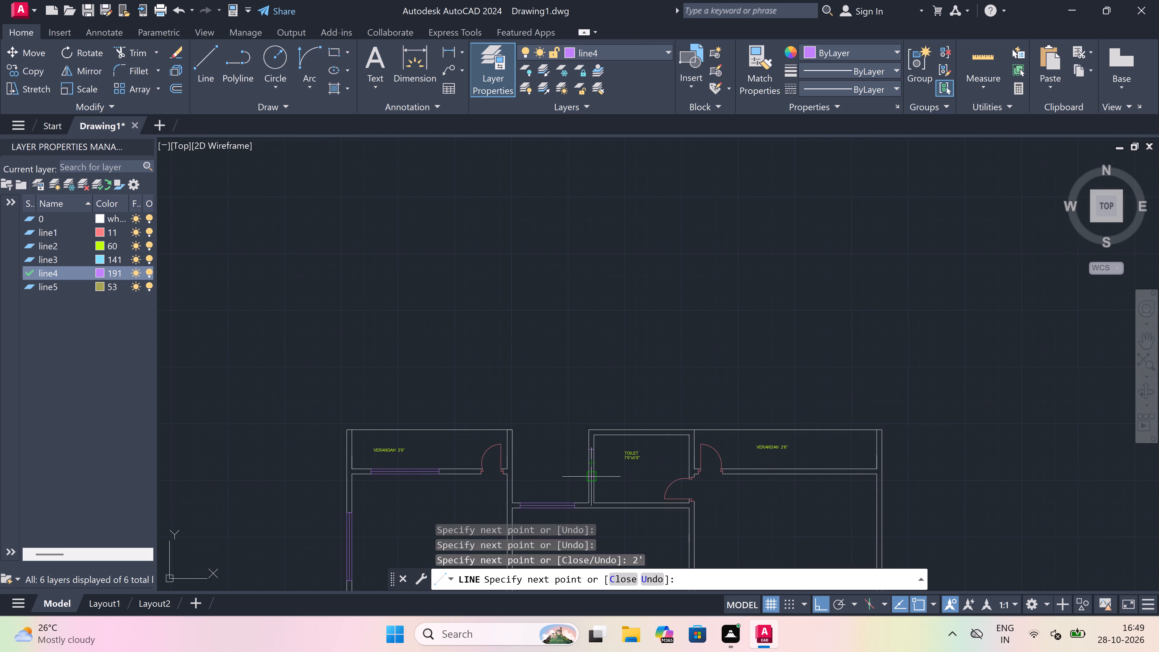
{"action": "scroll", "coordinate": [590, 474], "scroll_direction": "up", "scroll_amount": 5}
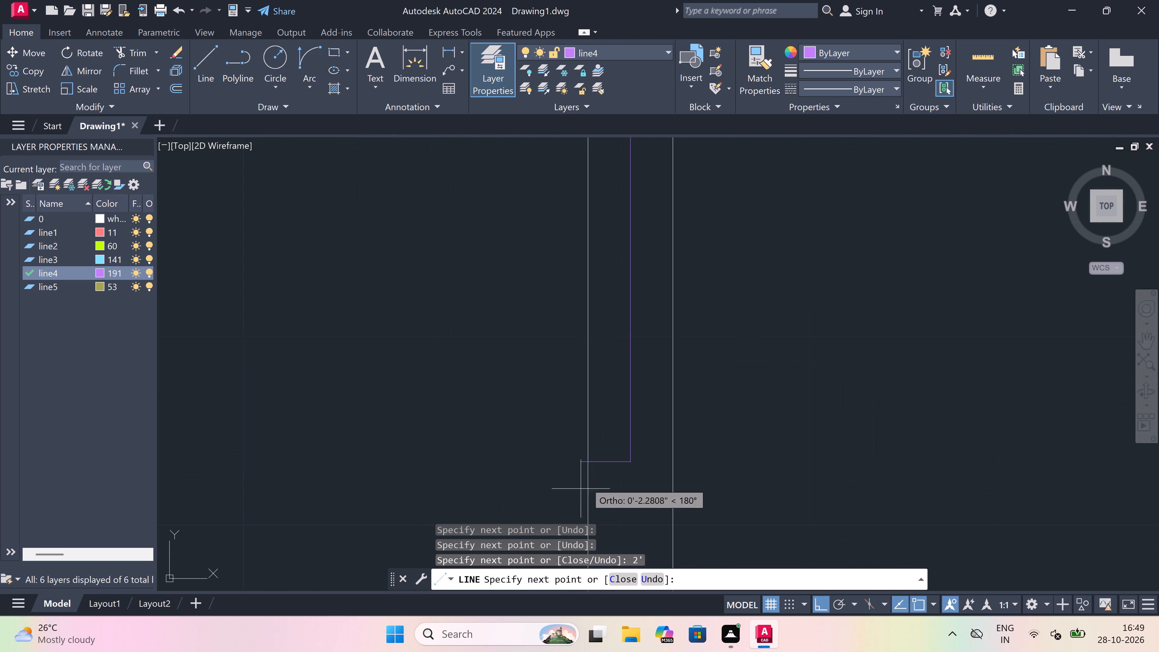
{"action": "left_click", "coordinate": [590, 464]}
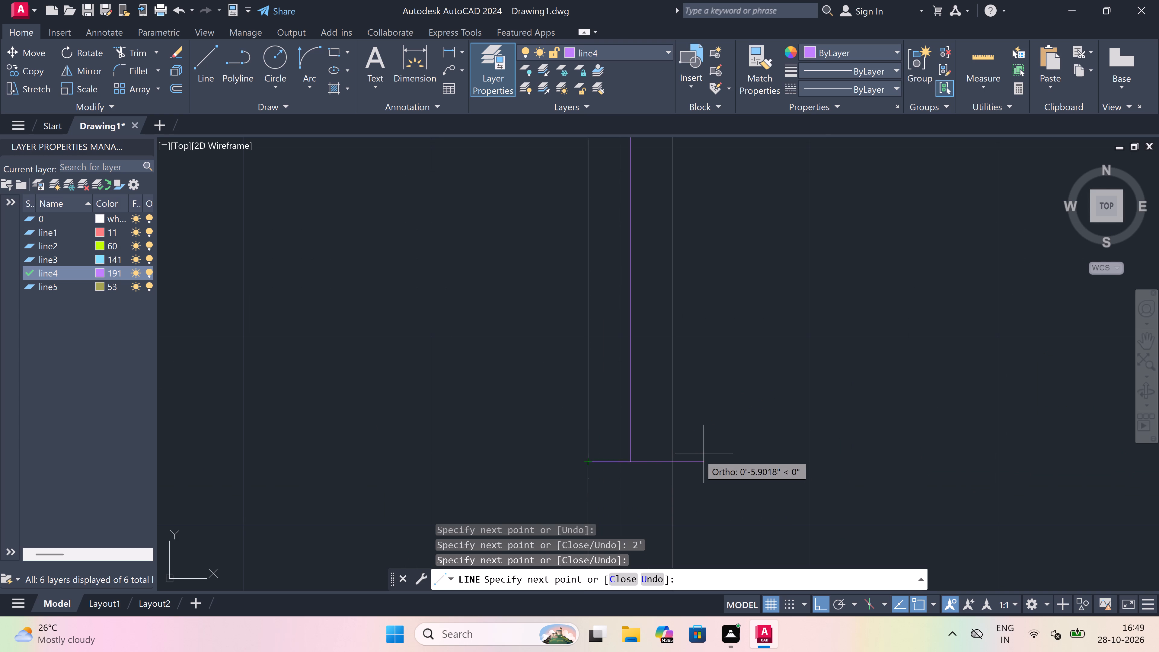
{"action": "left_click", "coordinate": [675, 466]}
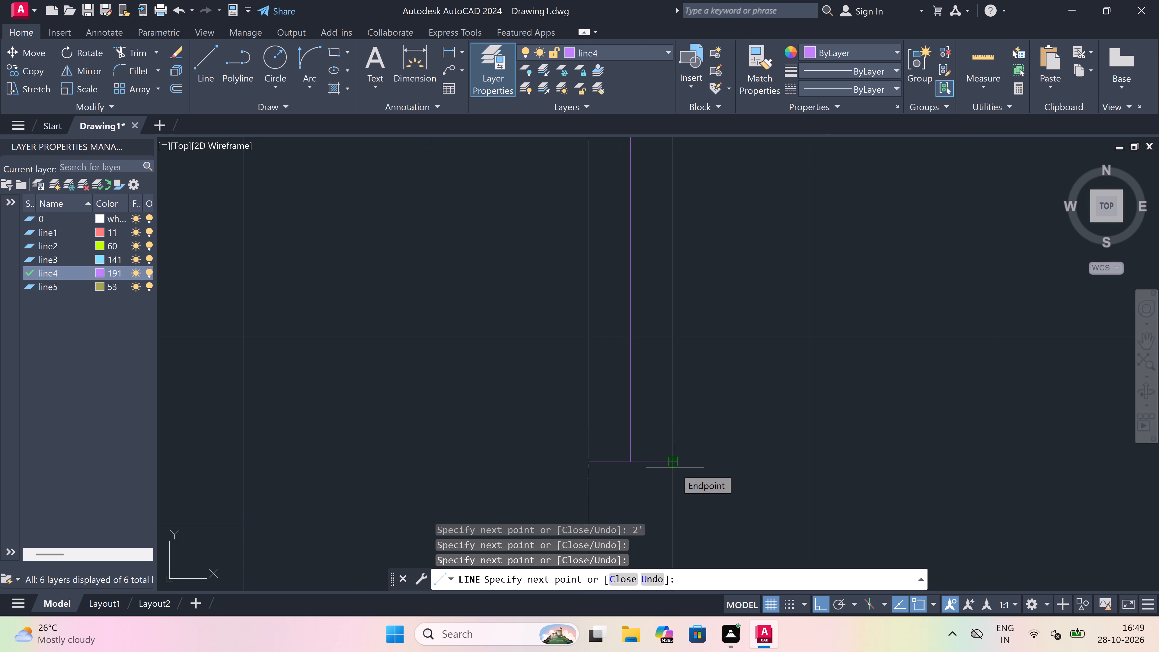
{"action": "key", "text": "Escape"}
Trim both face lines of the toilet's west wall between the two window end lines.
{"action": "type", "text": "tr"}
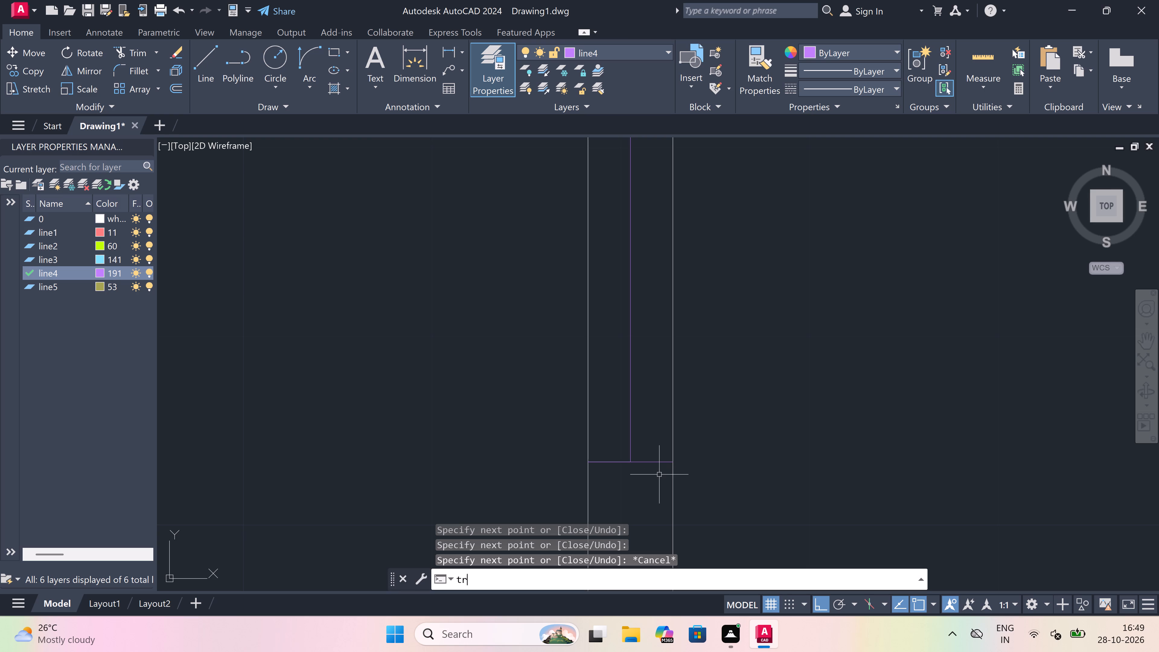
{"action": "key", "text": "space"}
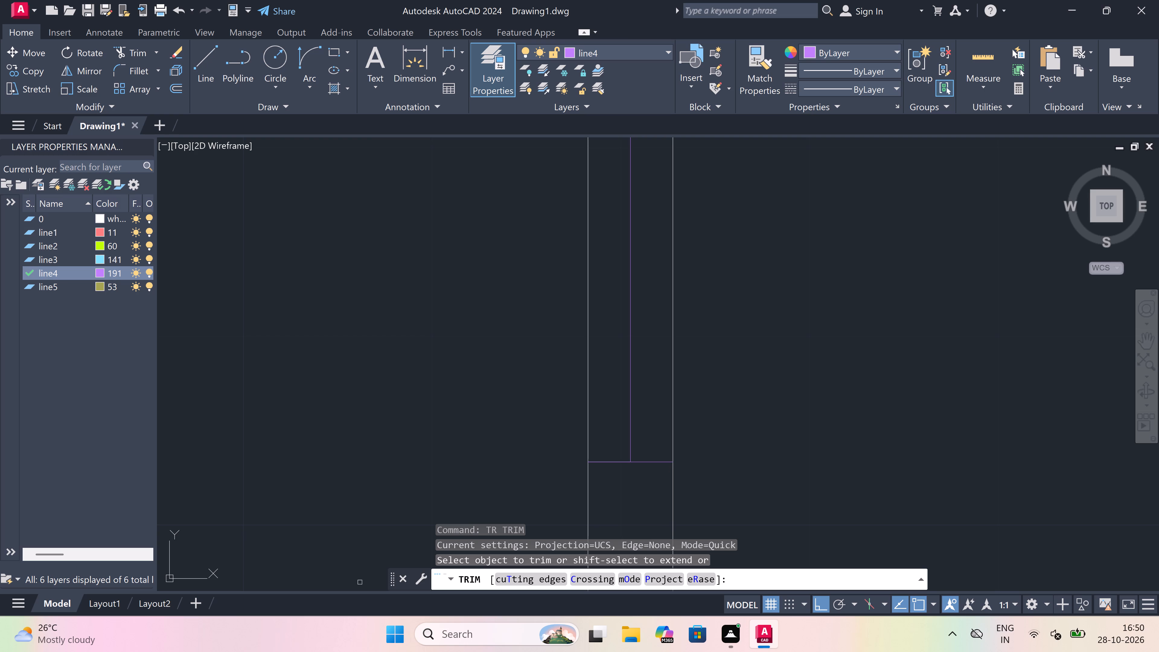
{"action": "scroll", "coordinate": [369, 558], "scroll_direction": "down", "scroll_amount": 3}
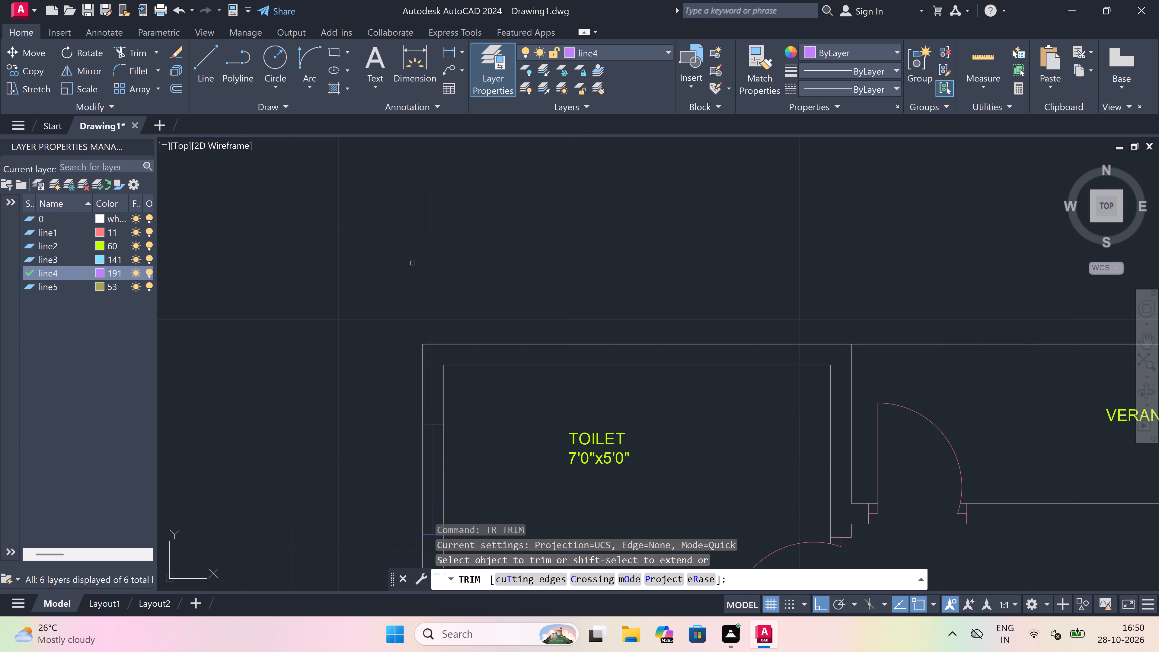
{"action": "scroll", "coordinate": [428, 334], "scroll_direction": "down", "scroll_amount": 2}
{"action": "scroll", "coordinate": [426, 405], "scroll_direction": "up", "scroll_amount": 2}
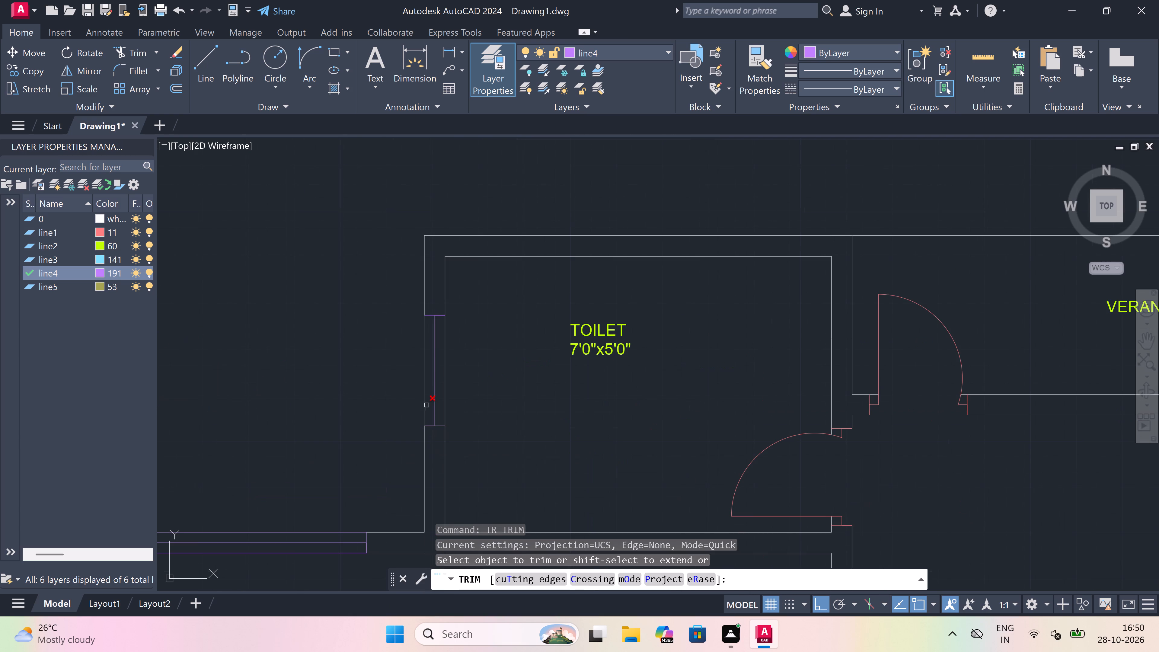
{"action": "left_click", "coordinate": [424, 382]}
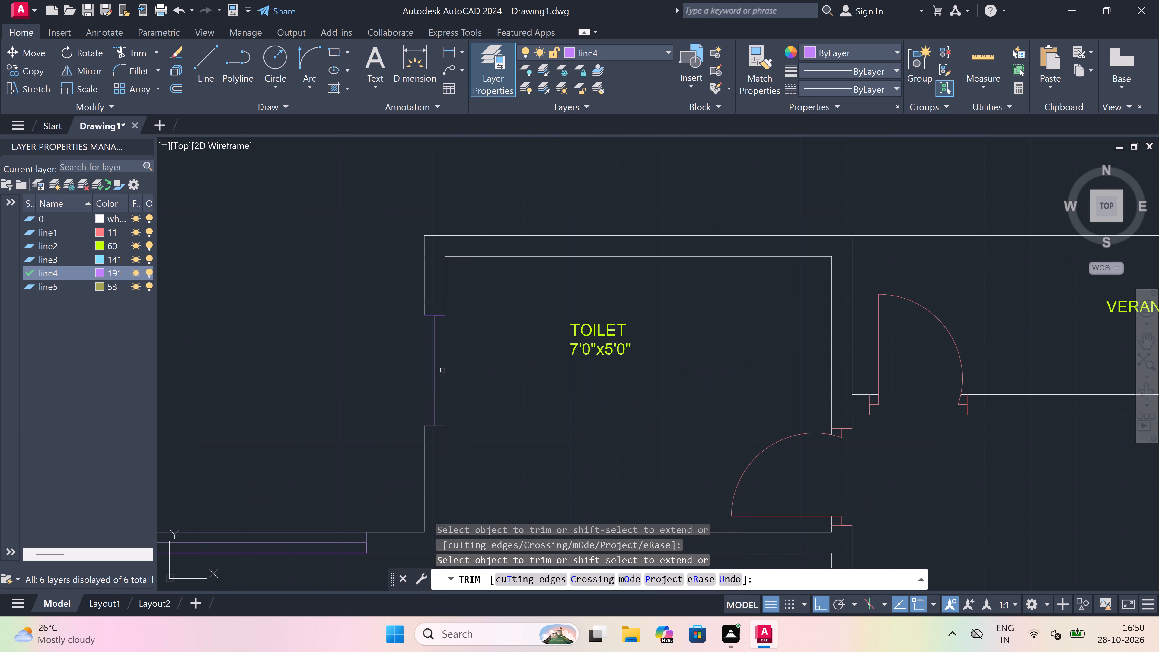
{"action": "left_click", "coordinate": [445, 369]}
{"action": "key", "text": "Escape"}
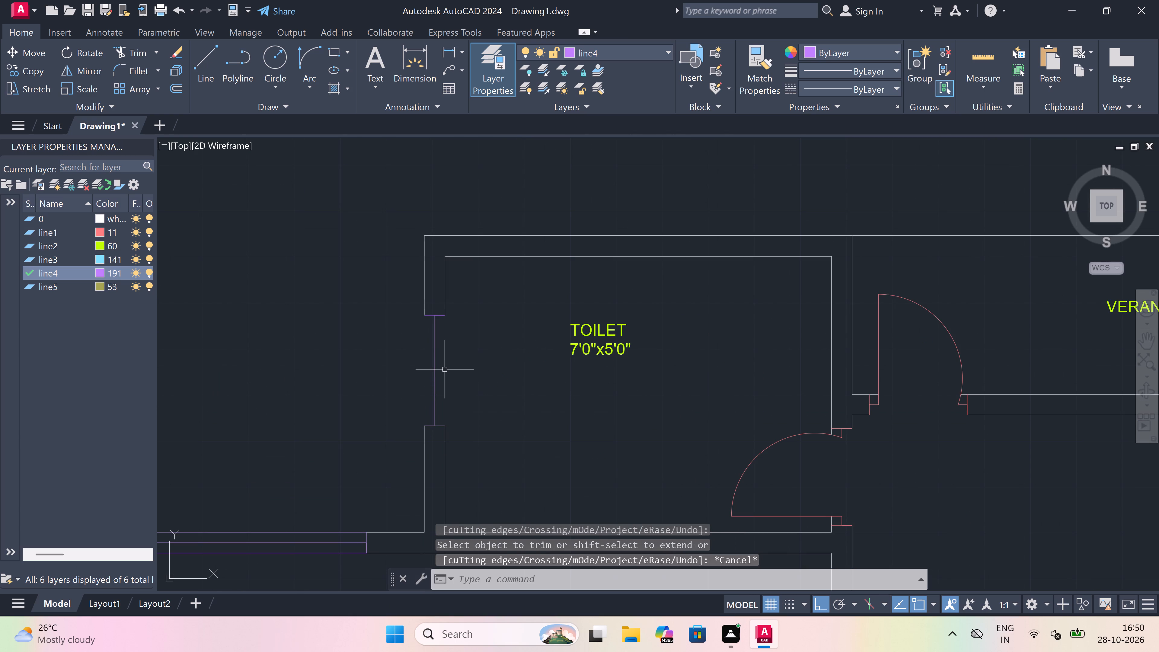
Draw the toilet window's west and east face lines on line4, joining the corners of its two end lines.
{"action": "type", "text": "l"}
{"action": "key", "text": "space"}
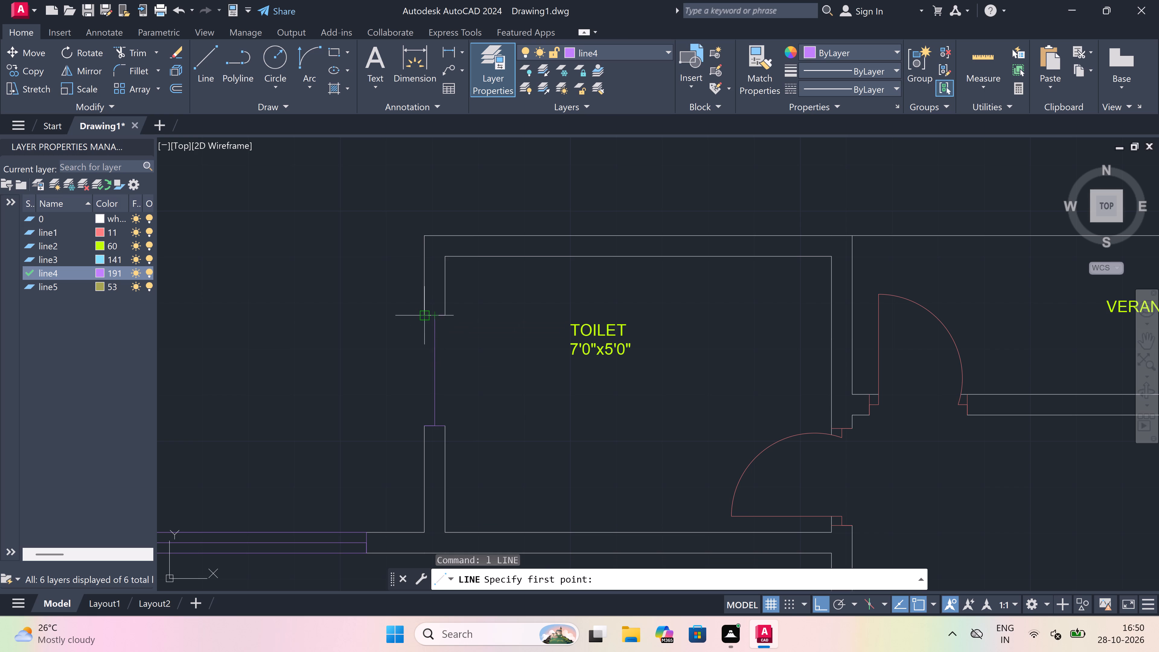
{"action": "left_click_drag", "start_coordinate": [421, 311], "coordinate": [421, 319]}
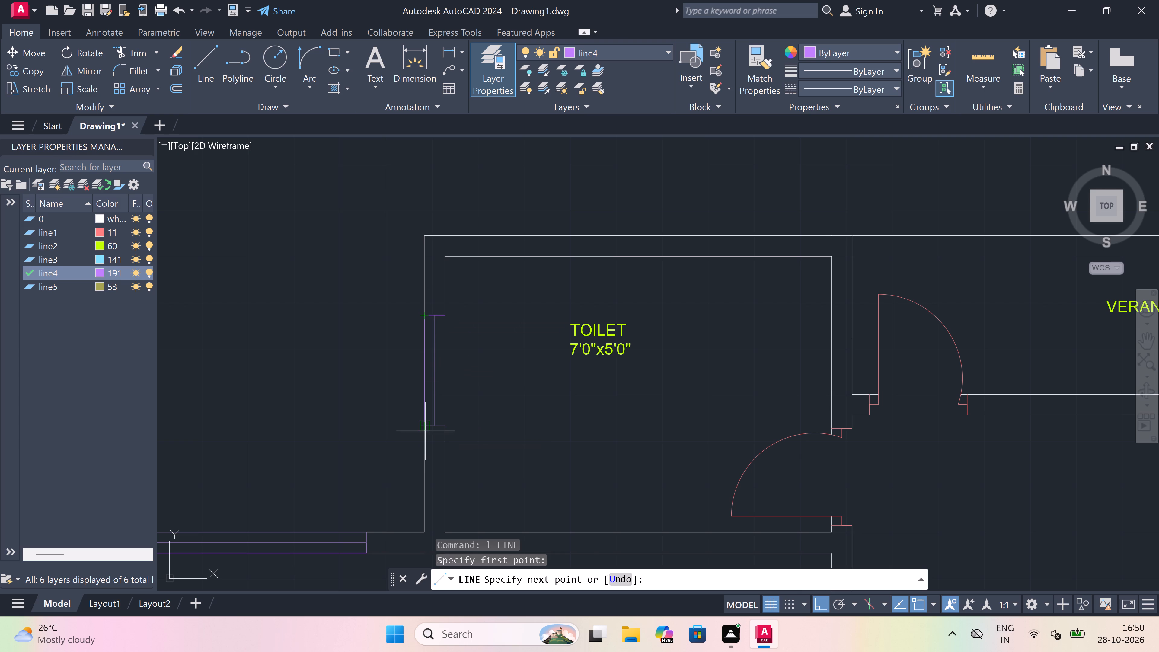
{"action": "left_click", "coordinate": [425, 430]}
{"action": "key", "text": "Escape"}
{"action": "key", "text": "space"}
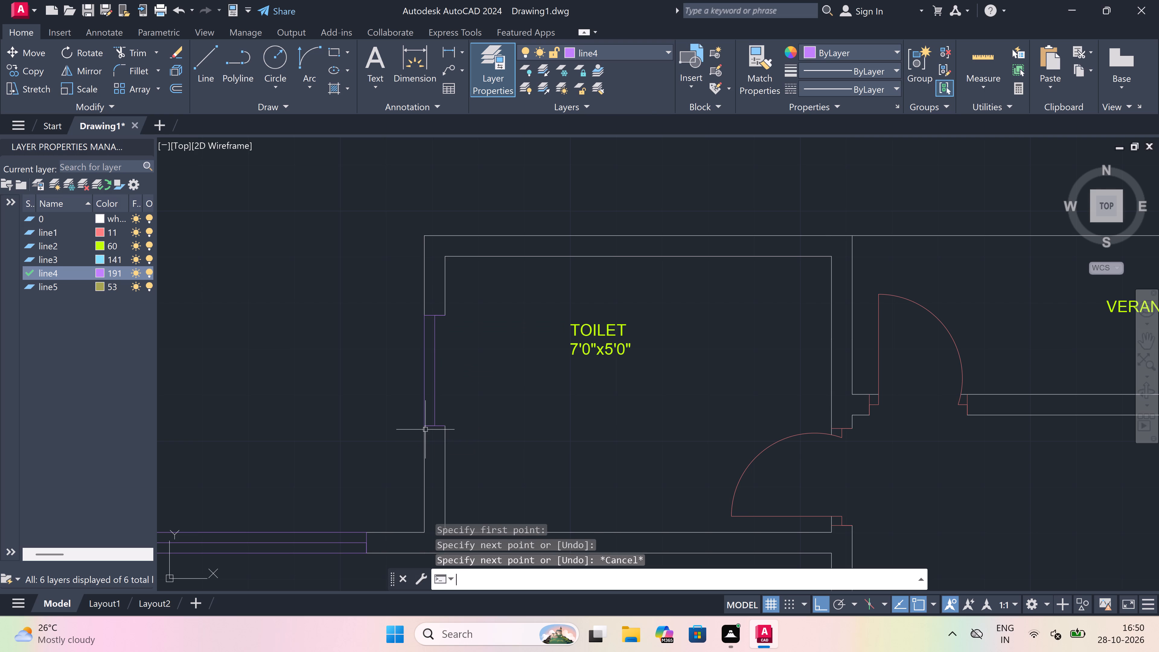
{"action": "left_click_drag", "start_coordinate": [447, 425], "coordinate": [448, 412]}
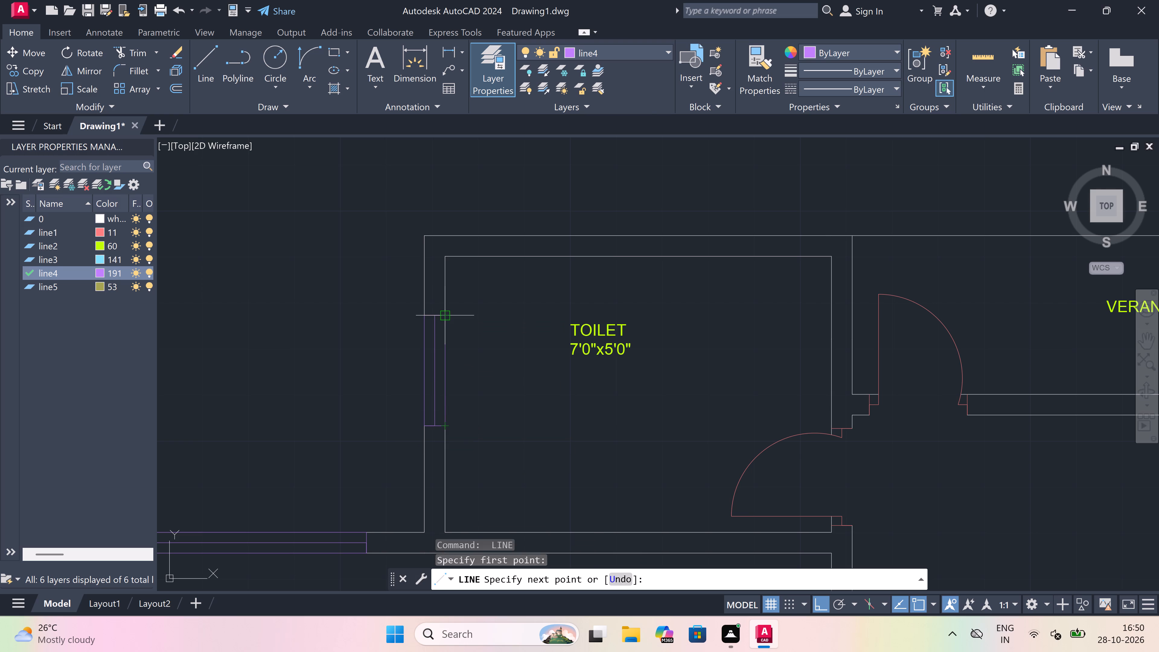
{"action": "left_click", "coordinate": [449, 314]}
{"action": "key", "text": "Escape"}
Draw a window end line across the wall south of the east verandah, with a 5' centre line running east from its midpoint.
{"action": "key", "text": "space"}
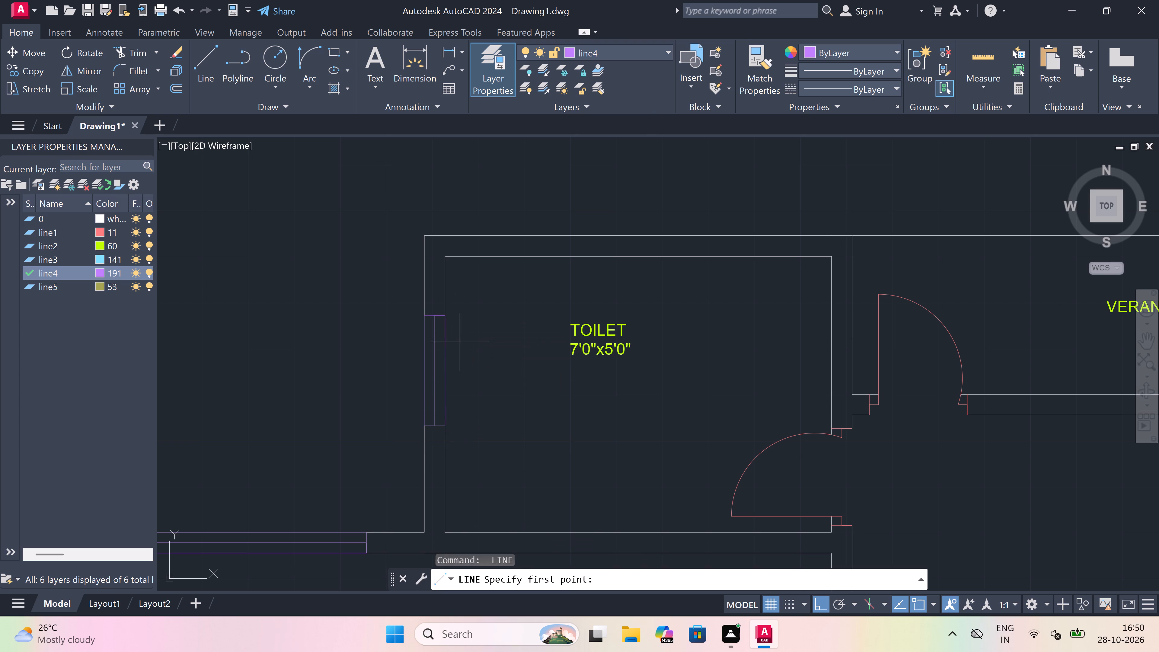
{"action": "scroll", "coordinate": [460, 342], "scroll_direction": "down", "scroll_amount": 4}
{"action": "scroll", "coordinate": [537, 318], "scroll_direction": "up", "scroll_amount": 2}
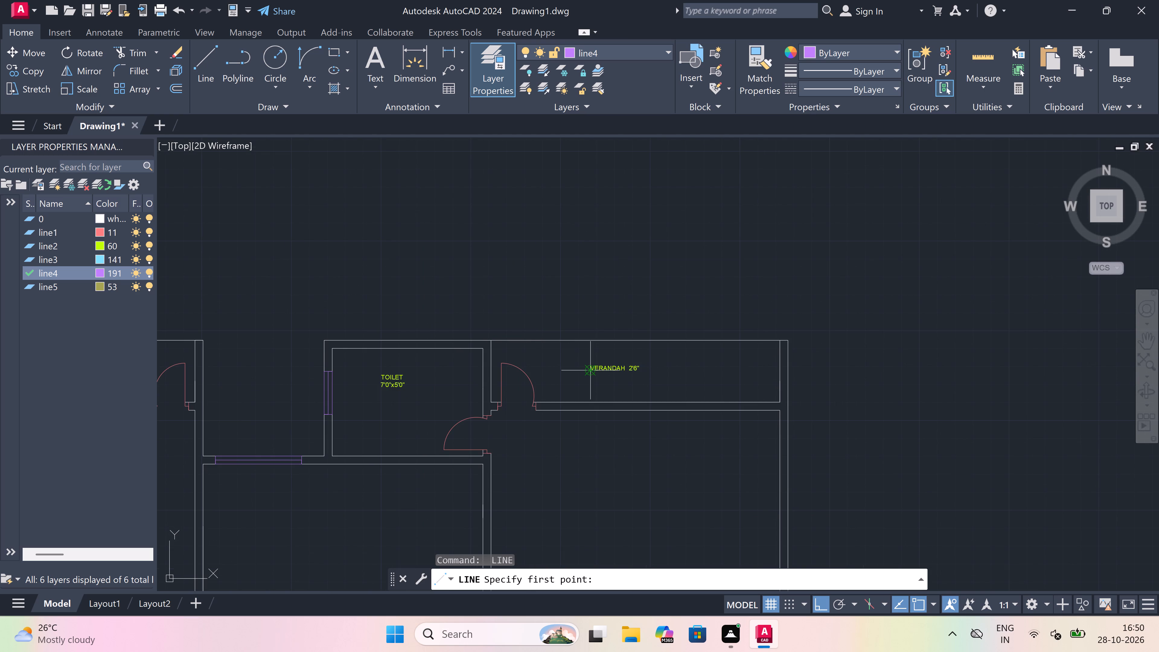
{"action": "left_click", "coordinate": [589, 400]}
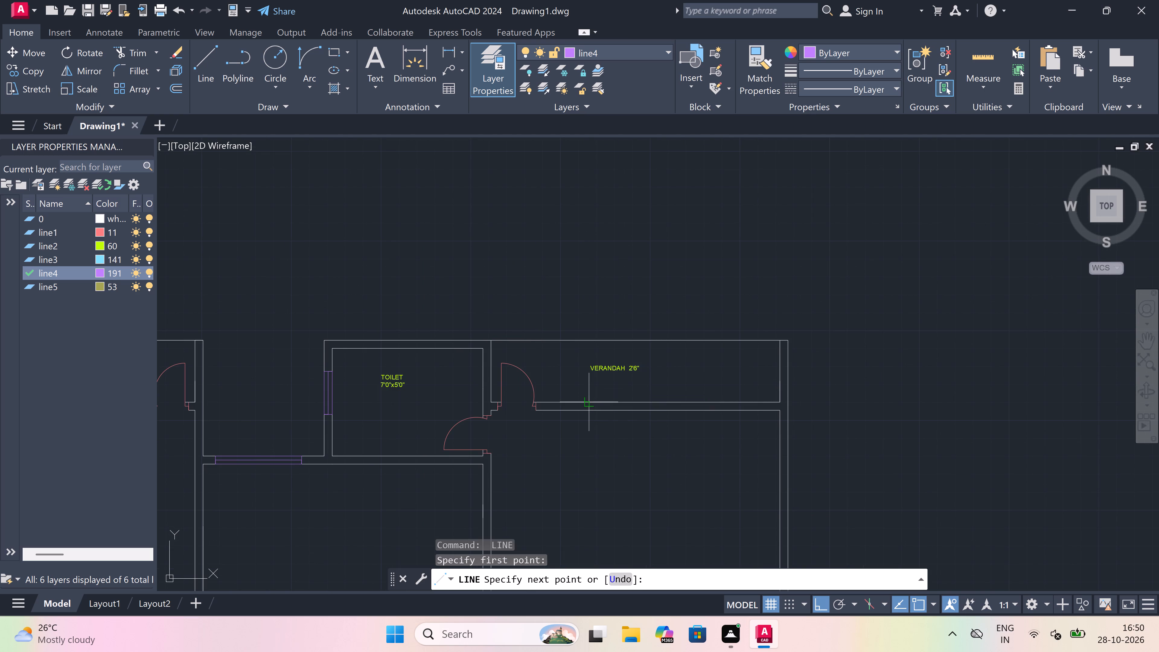
{"action": "scroll", "coordinate": [589, 404], "scroll_direction": "up", "scroll_amount": 3}
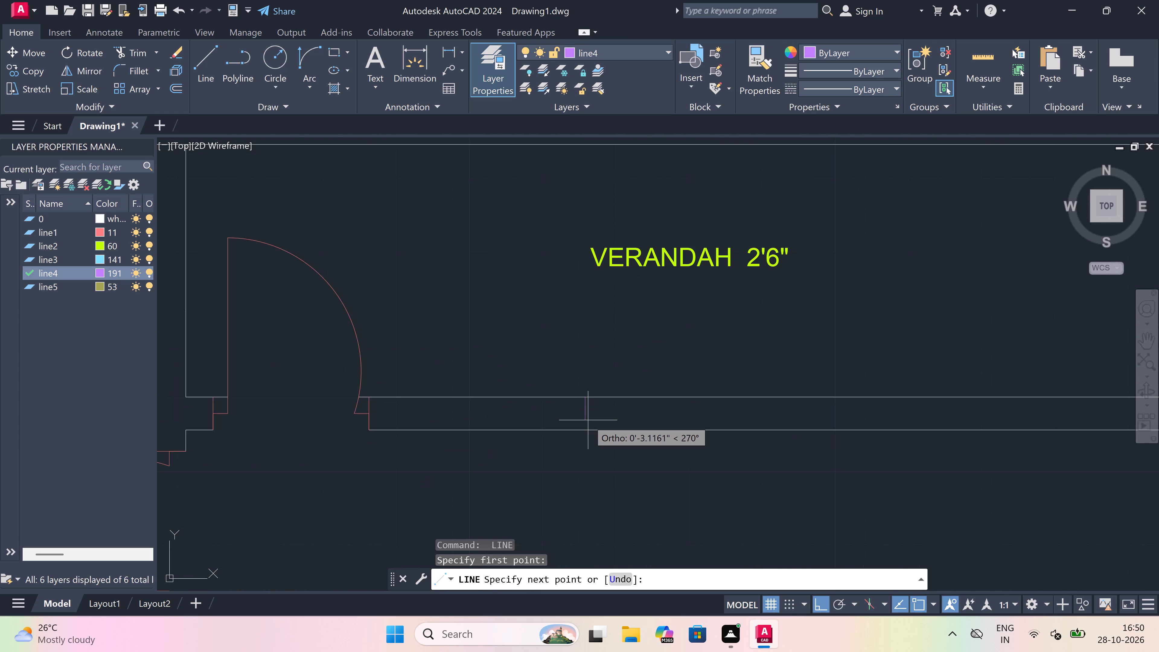
{"action": "left_click_drag", "start_coordinate": [586, 433], "coordinate": [584, 427]}
{"action": "left_click_drag", "start_coordinate": [583, 416], "coordinate": [591, 413]}
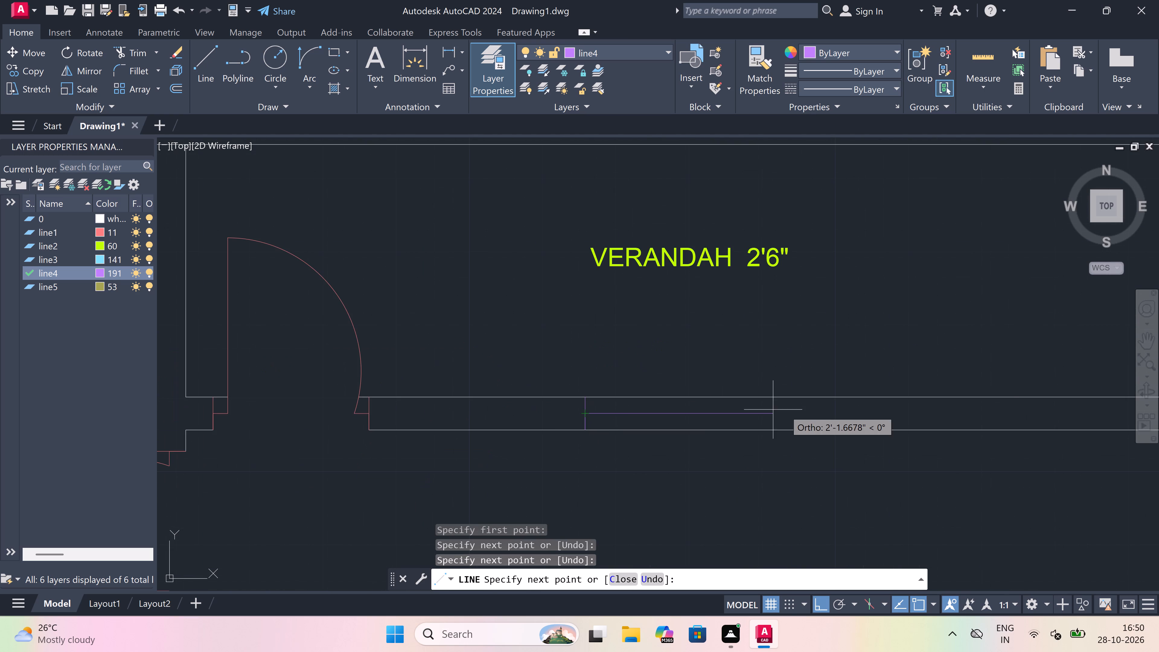
{"action": "key", "text": "5"}
{"action": "key", "text": "apostrophe"}
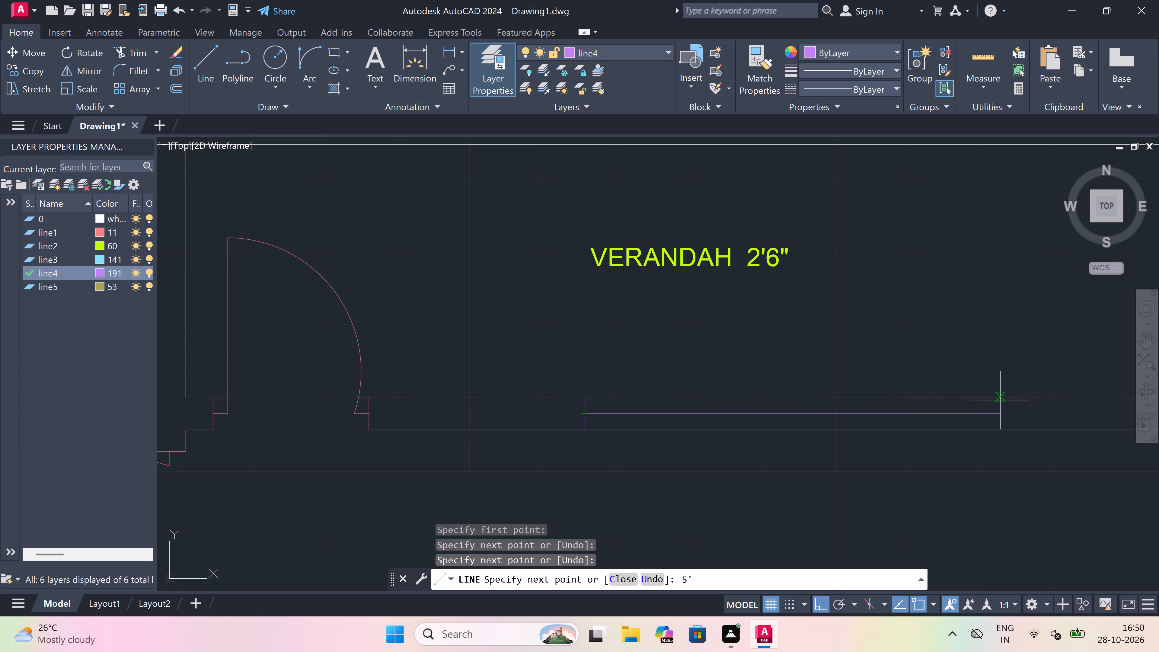
{"action": "key", "text": "space"}
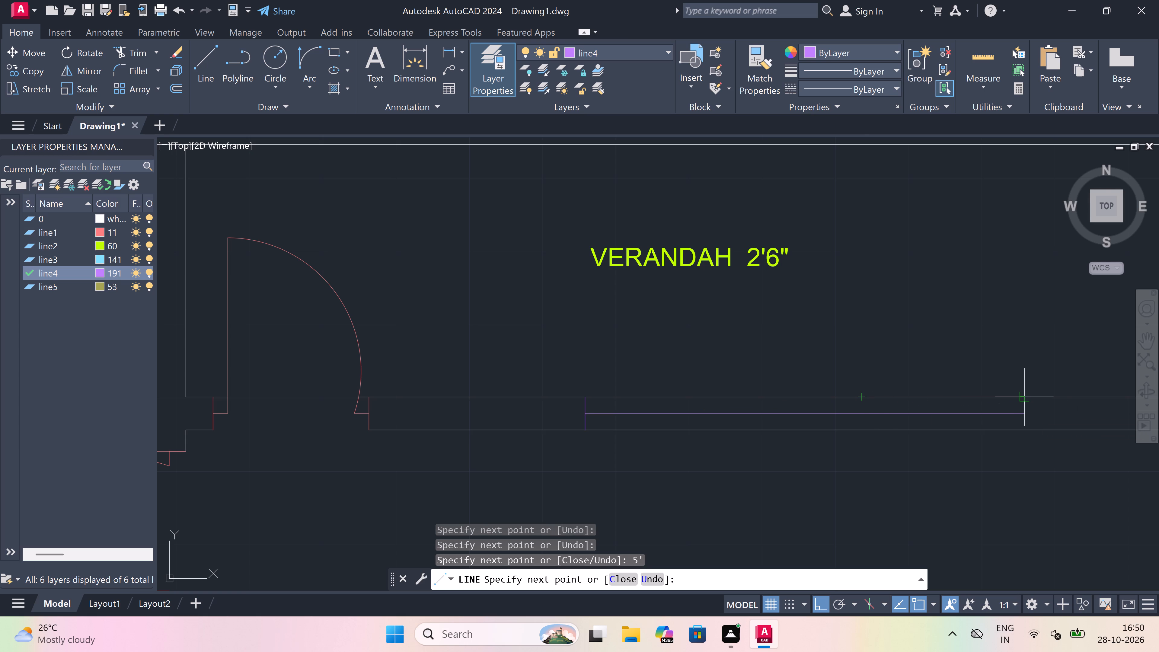
Close the east end of the 5' window centre line with a line across the full wall thickness.
{"action": "left_click", "coordinate": [1022, 395]}
{"action": "left_click", "coordinate": [1028, 430]}
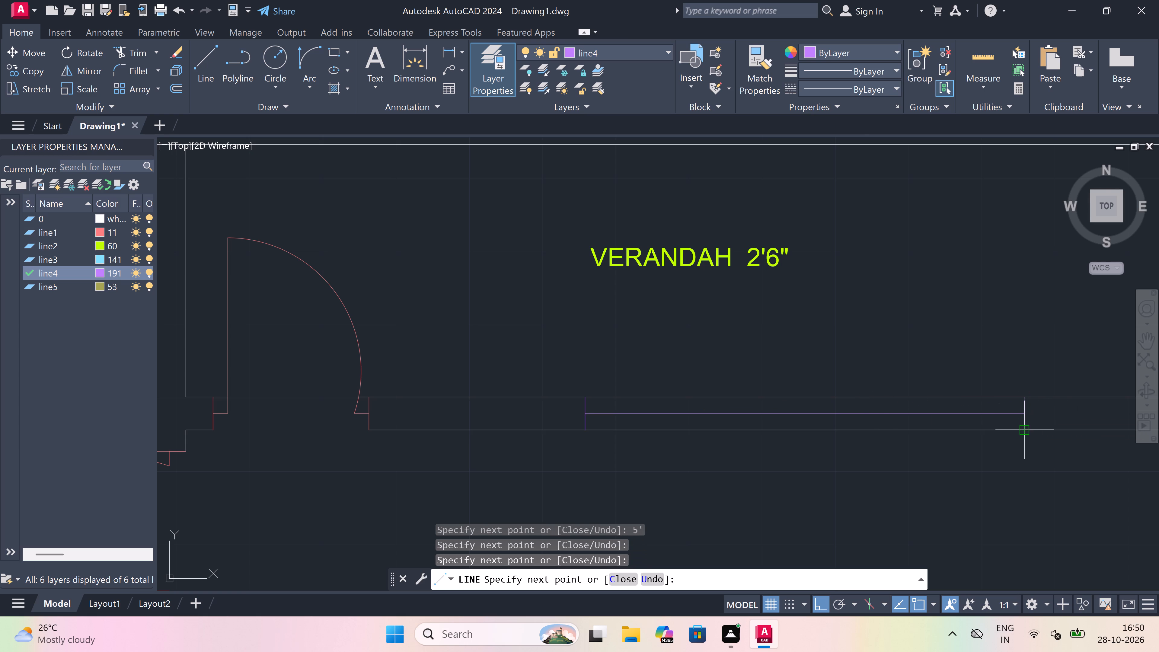
Trim both face lines of the wall south of the east verandah between the two window end lines.
{"action": "key", "text": "Escape"}
{"action": "type", "text": "tr"}
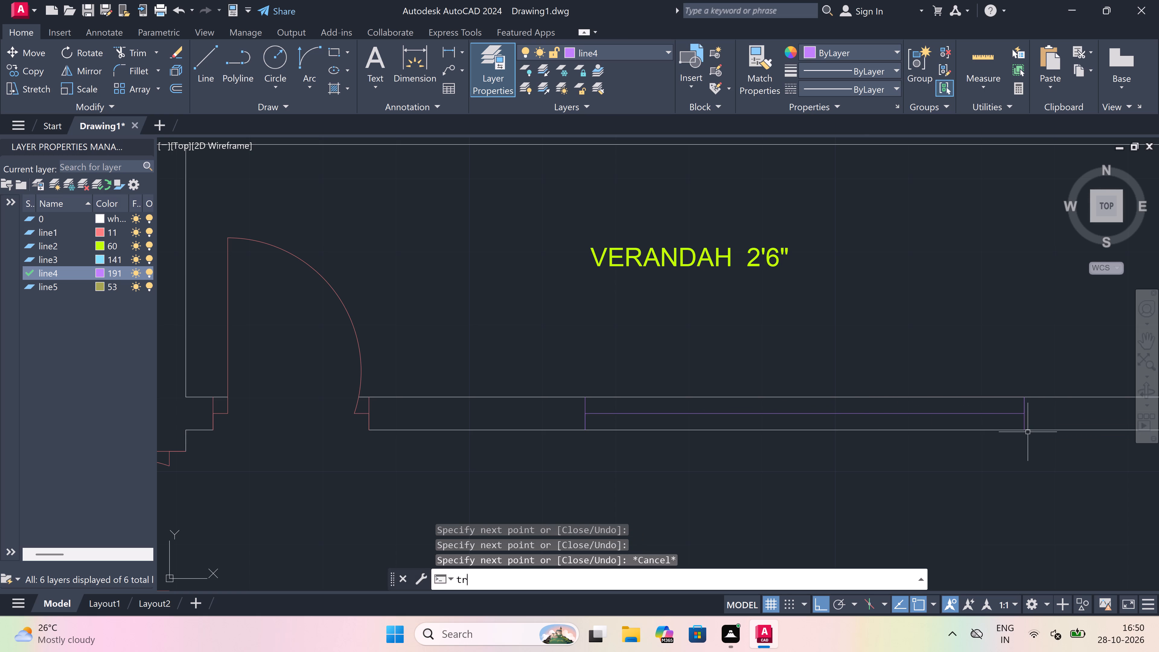
{"action": "key", "text": "space"}
{"action": "left_click", "coordinate": [871, 419]}
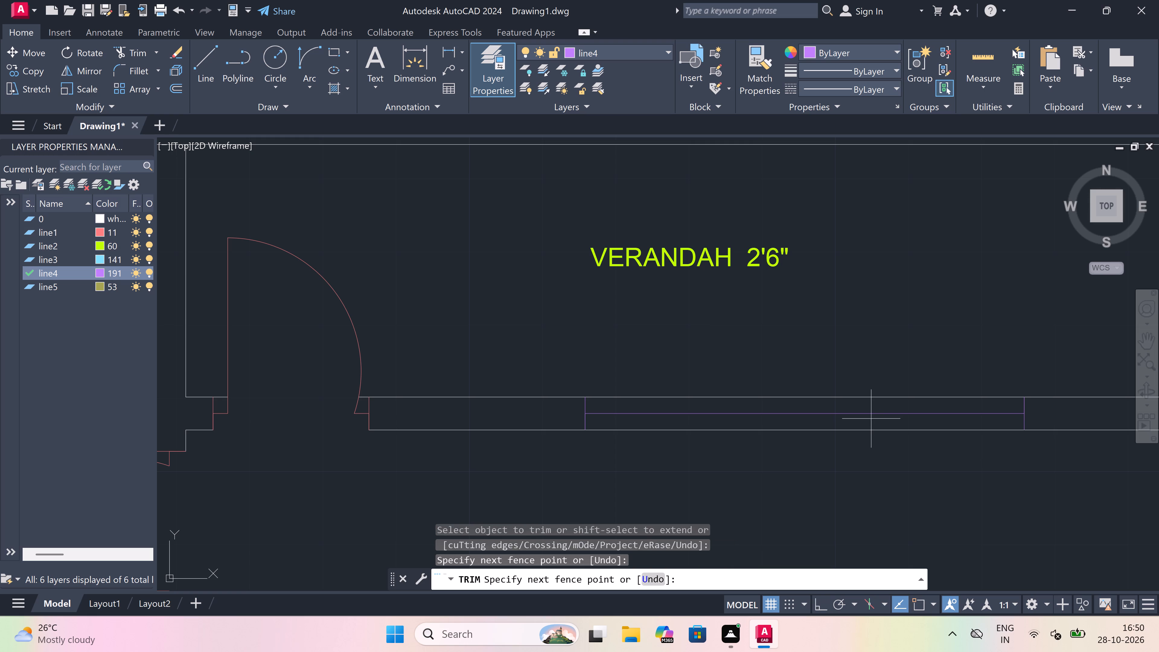
{"action": "left_click", "coordinate": [667, 450]}
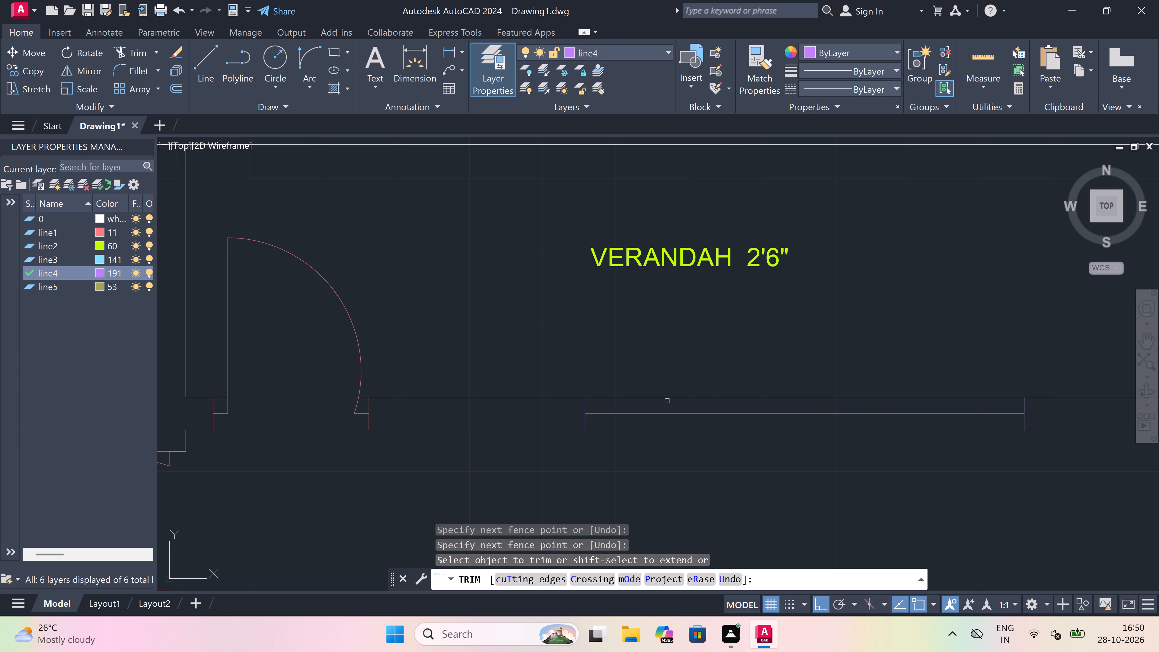
{"action": "left_click", "coordinate": [667, 401]}
{"action": "left_click", "coordinate": [667, 385]}
{"action": "key", "text": "Escape"}
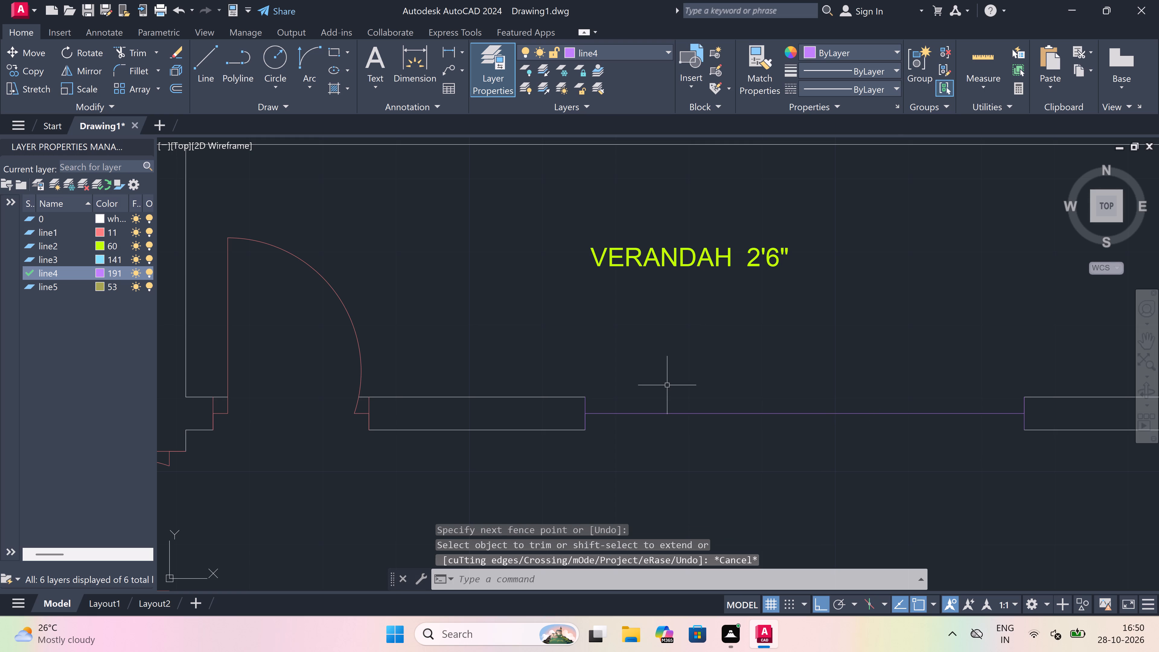
Draw the verandah window's south and north face lines on line4, joining the corners of its two end lines.
{"action": "key", "text": "l"}
{"action": "key", "text": "space"}
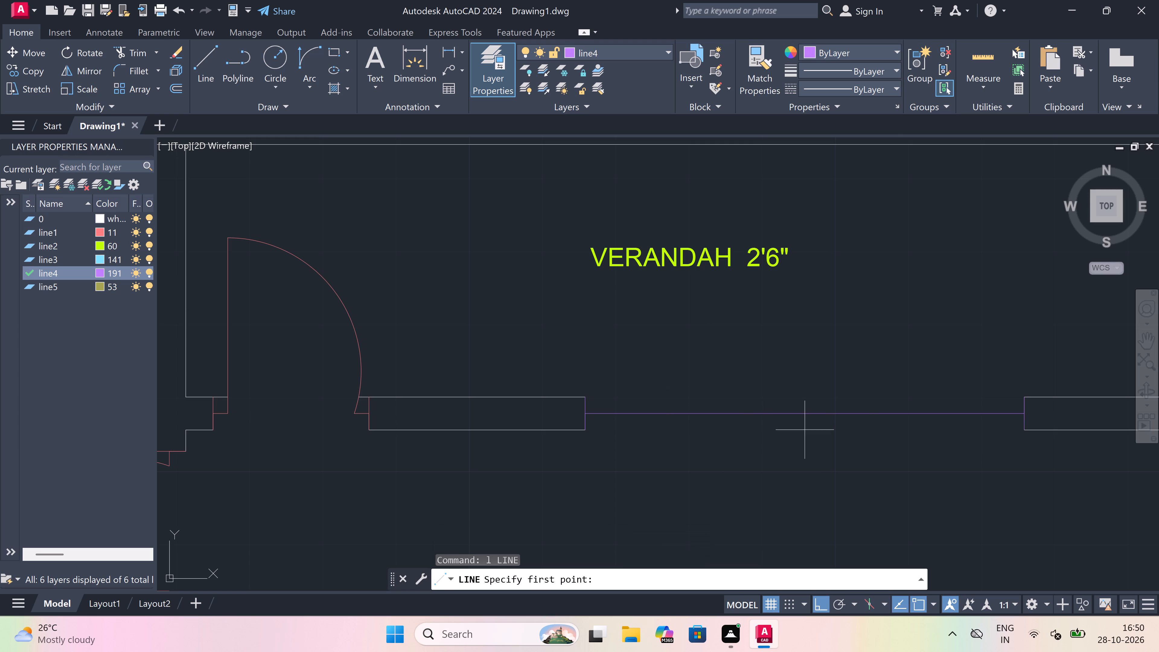
{"action": "left_click_drag", "start_coordinate": [1024, 426], "coordinate": [948, 421]}
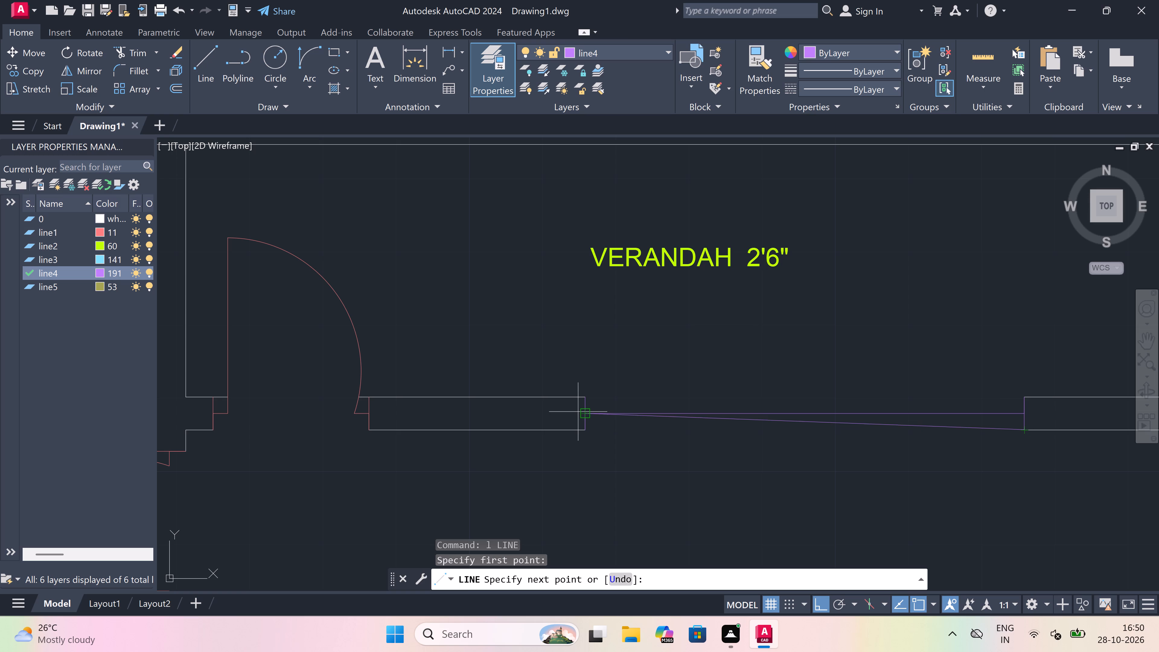
{"action": "left_click", "coordinate": [585, 430]}
{"action": "key", "text": "Escape"}
{"action": "key", "text": "space"}
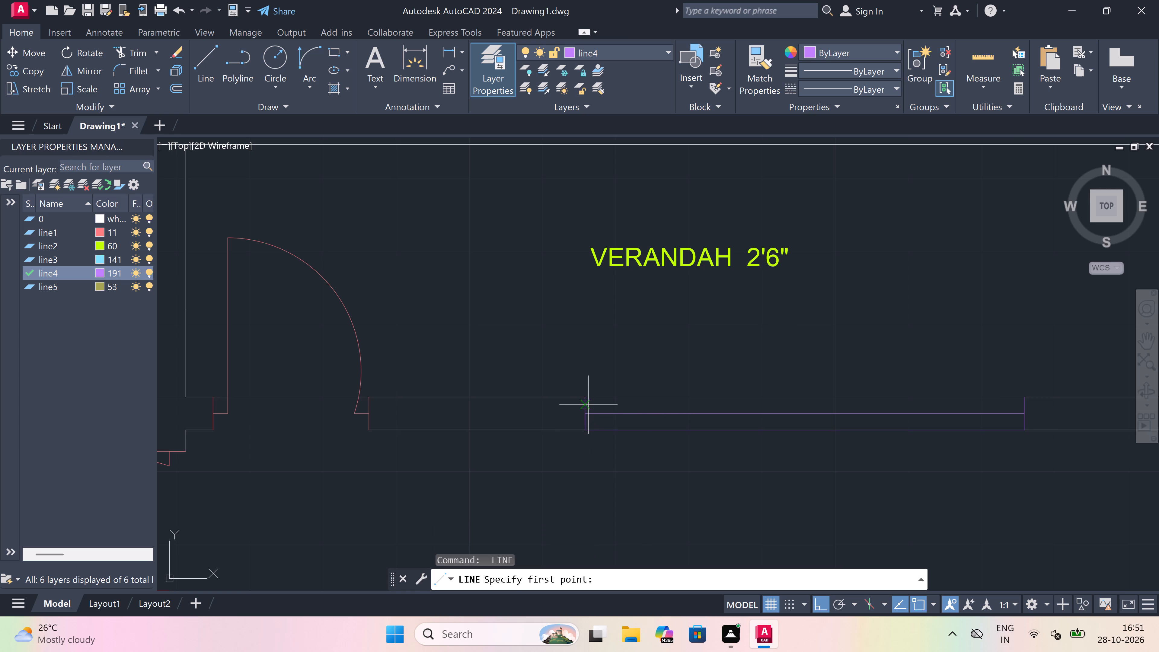
{"action": "left_click_drag", "start_coordinate": [588, 394], "coordinate": [621, 393]}
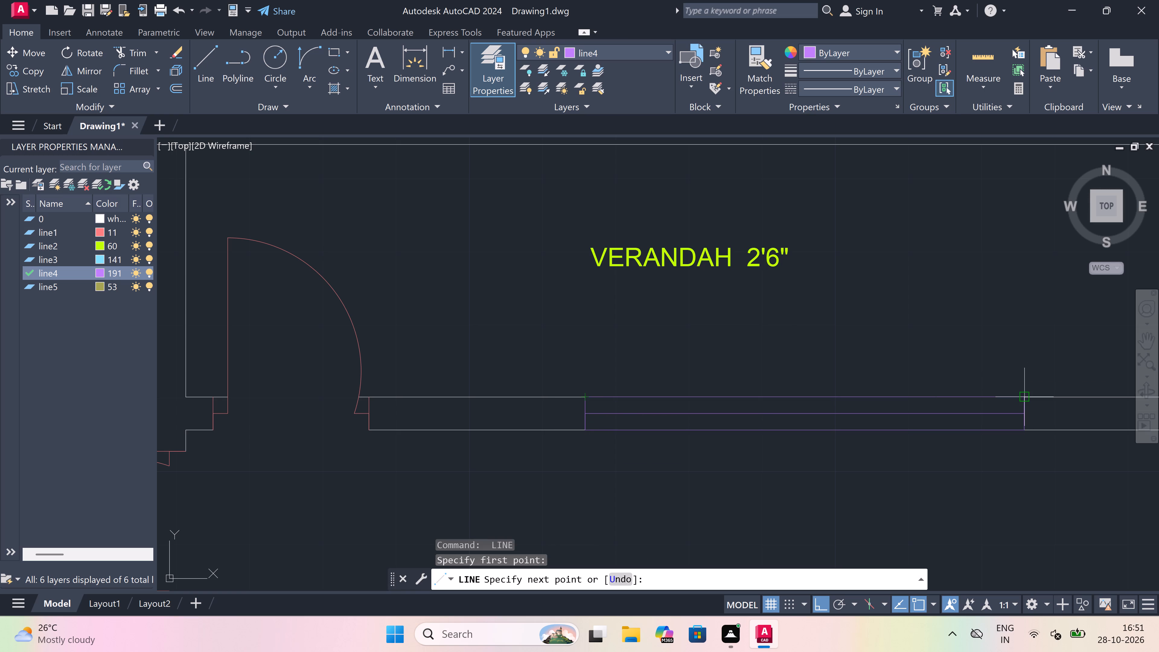
{"action": "left_click", "coordinate": [1021, 400]}
{"action": "key", "text": "Escape"}
Draw a window end line across the east wall of the northeast room, with a 5' centre line running north from its midpoint.
{"action": "scroll", "coordinate": [703, 339], "scroll_direction": "down", "scroll_amount": 4}
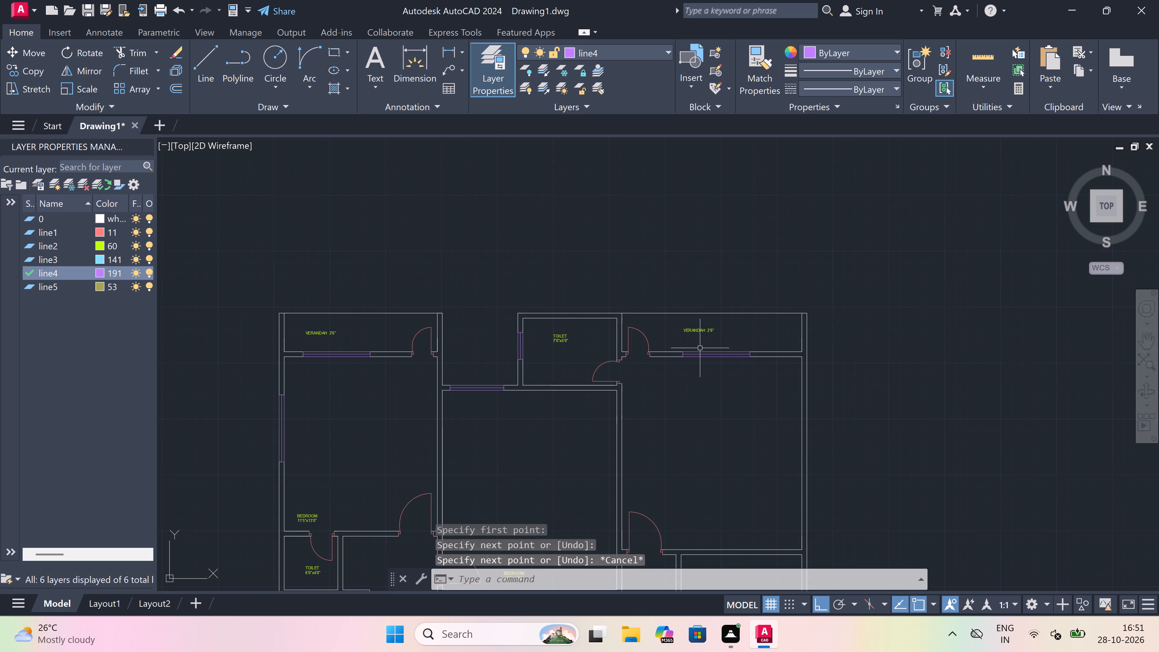
{"action": "key", "text": "space"}
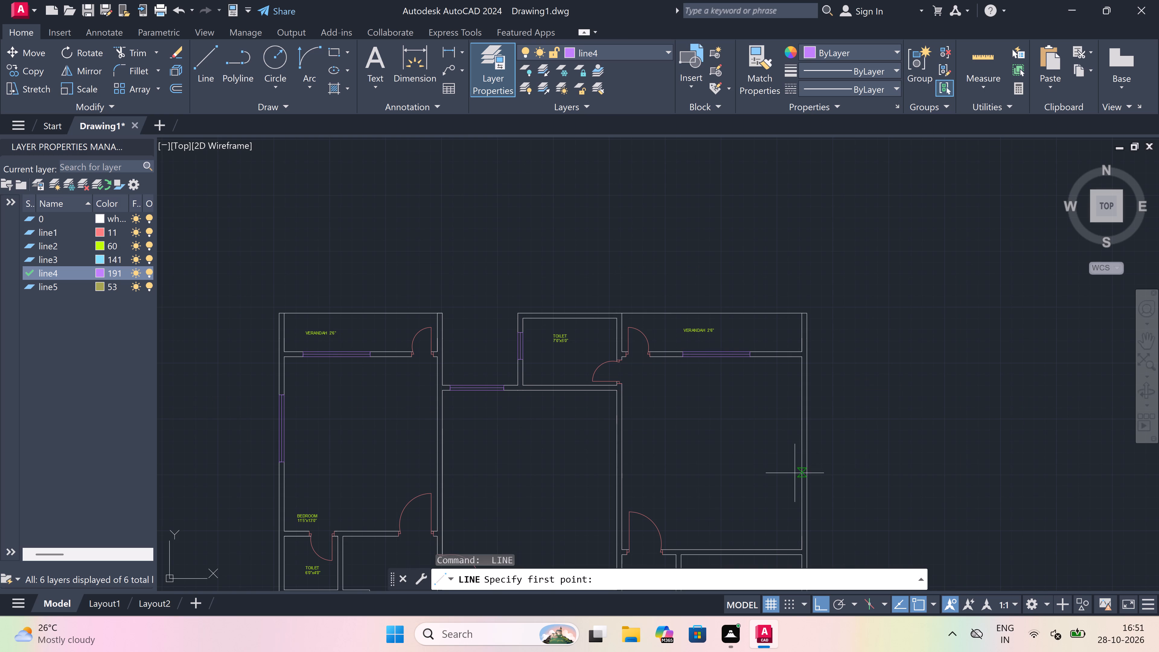
{"action": "scroll", "coordinate": [799, 467], "scroll_direction": "down", "scroll_amount": 3}
{"action": "scroll", "coordinate": [799, 475], "scroll_direction": "up", "scroll_amount": 2}
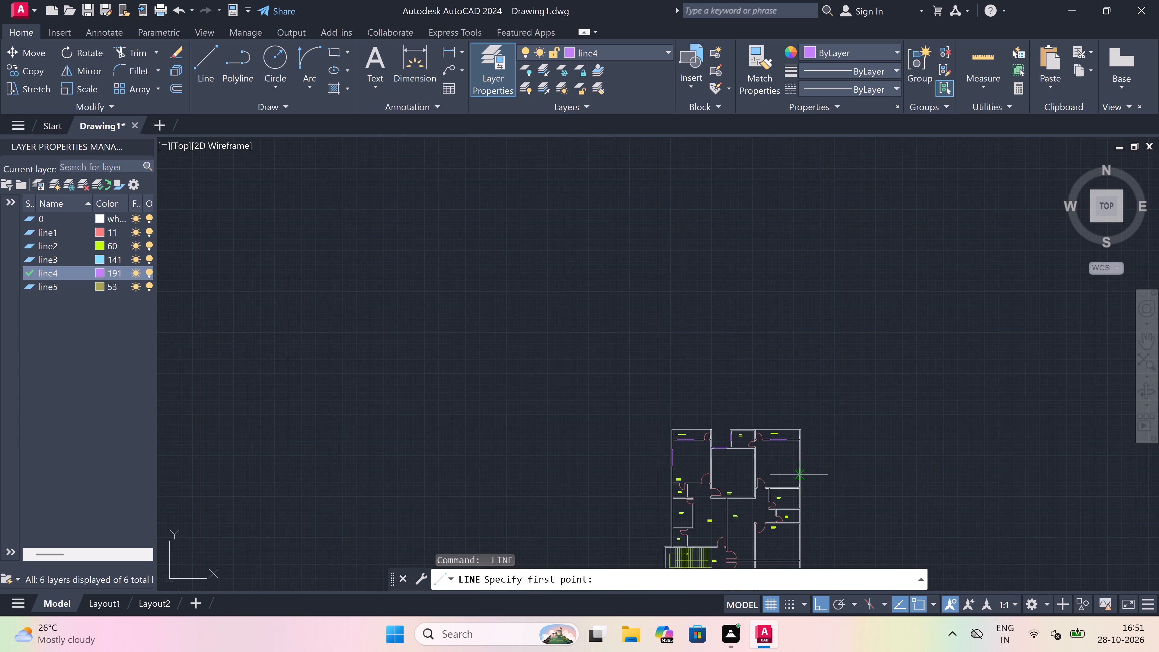
{"action": "scroll", "coordinate": [799, 475], "scroll_direction": "up", "scroll_amount": 2}
{"action": "left_click", "coordinate": [801, 465]}
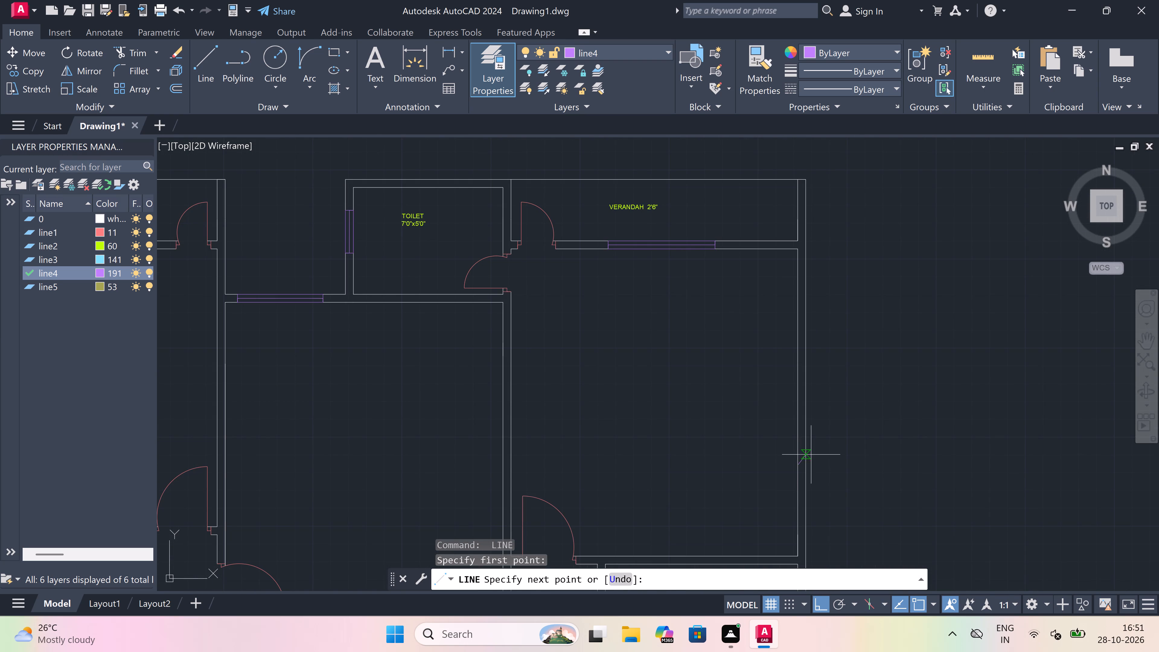
{"action": "left_click", "coordinate": [808, 463]}
{"action": "scroll", "coordinate": [806, 461], "scroll_direction": "up", "scroll_amount": 2}
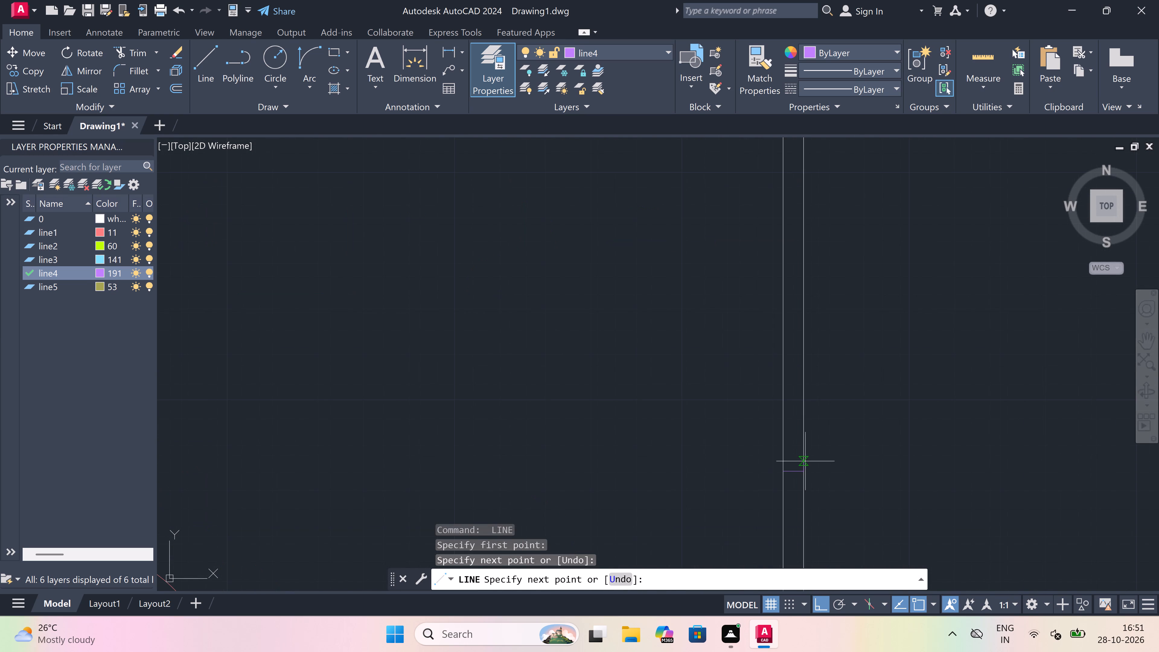
{"action": "left_click_drag", "start_coordinate": [798, 468], "coordinate": [796, 396]}
{"action": "key", "text": "5"}
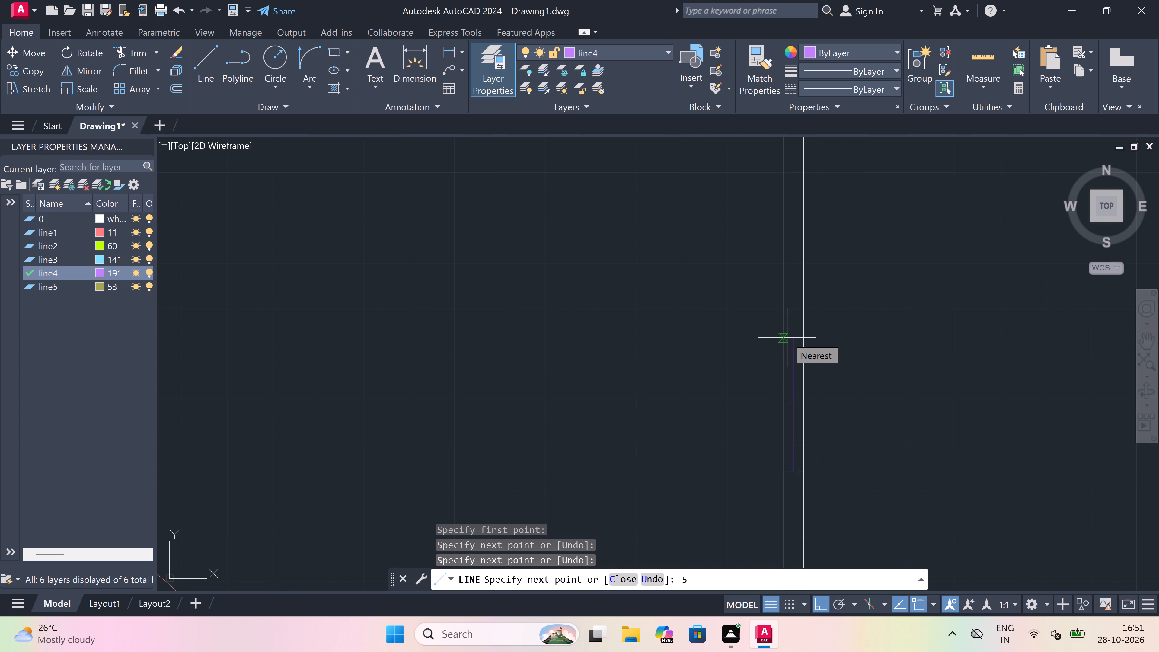
{"action": "type", "text": "'"}
{"action": "key", "text": "space"}
Close the north end of the 5' window centre line with a line across the full wall thickness.
{"action": "scroll", "coordinate": [787, 338], "scroll_direction": "down", "scroll_amount": 3}
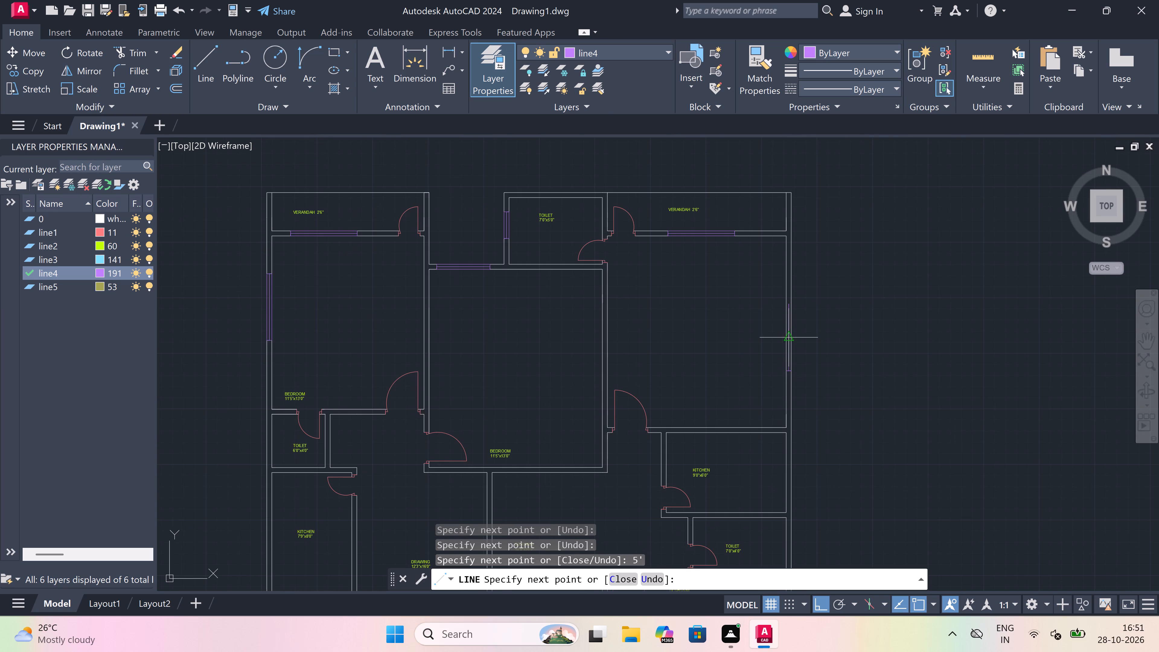
{"action": "scroll", "coordinate": [781, 302], "scroll_direction": "up", "scroll_amount": 3}
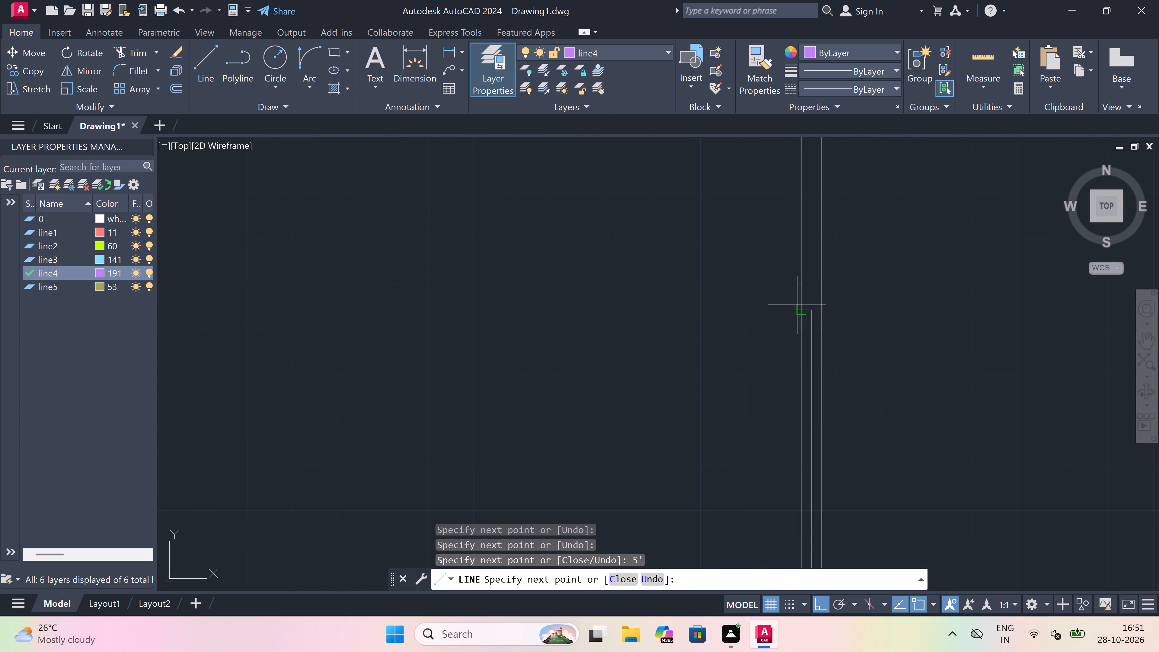
{"action": "left_click", "coordinate": [801, 308]}
{"action": "scroll", "coordinate": [812, 308], "scroll_direction": "up", "scroll_amount": 2}
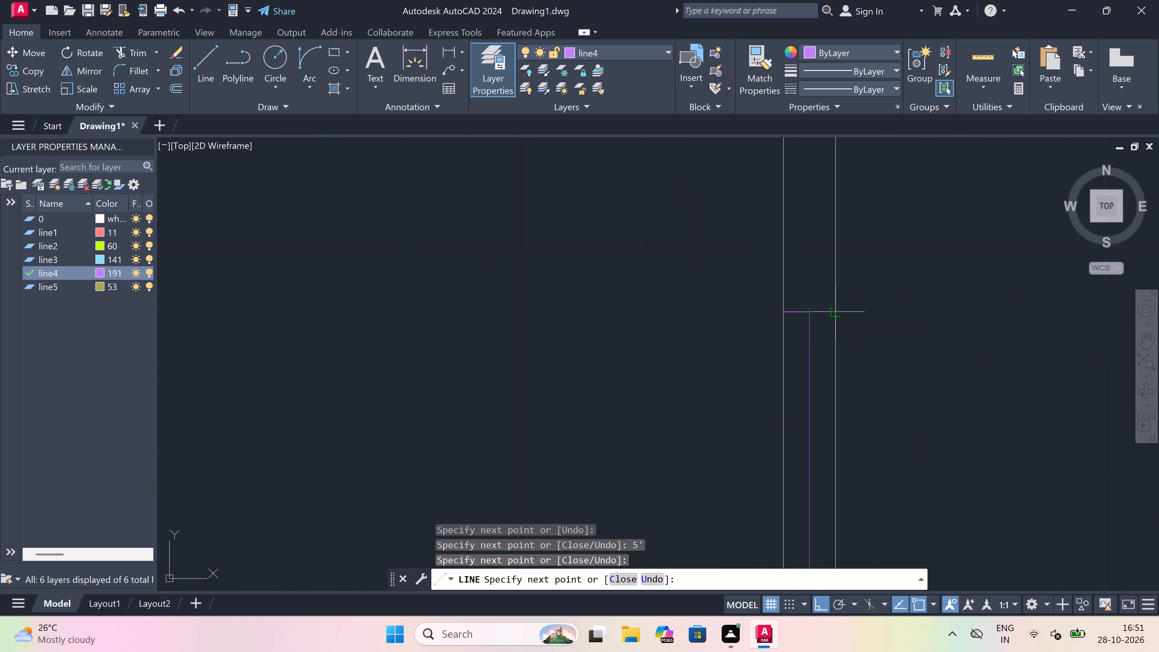
{"action": "left_click", "coordinate": [836, 312]}
{"action": "key", "text": "Escape"}
Trim both face lines of the northeast room's east wall between the two window end lines.
{"action": "type", "text": "tr"}
{"action": "key", "text": "space"}
{"action": "scroll", "coordinate": [822, 312], "scroll_direction": "down", "scroll_amount": 5}
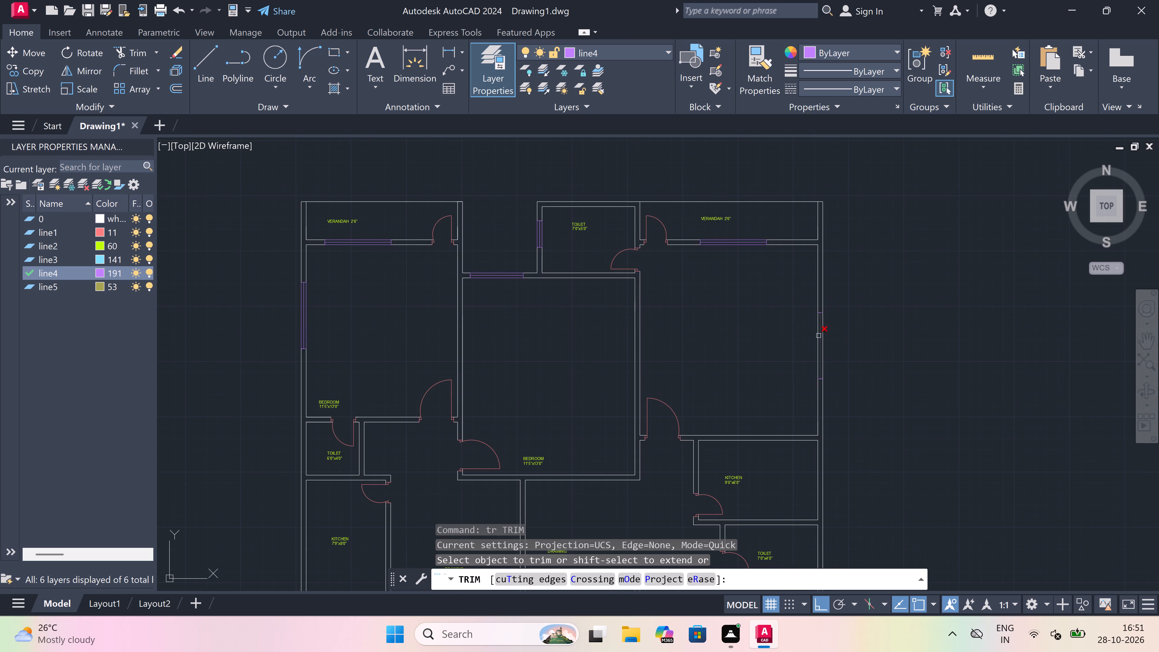
{"action": "scroll", "coordinate": [818, 341], "scroll_direction": "up", "scroll_amount": 3}
{"action": "left_click", "coordinate": [815, 339]}
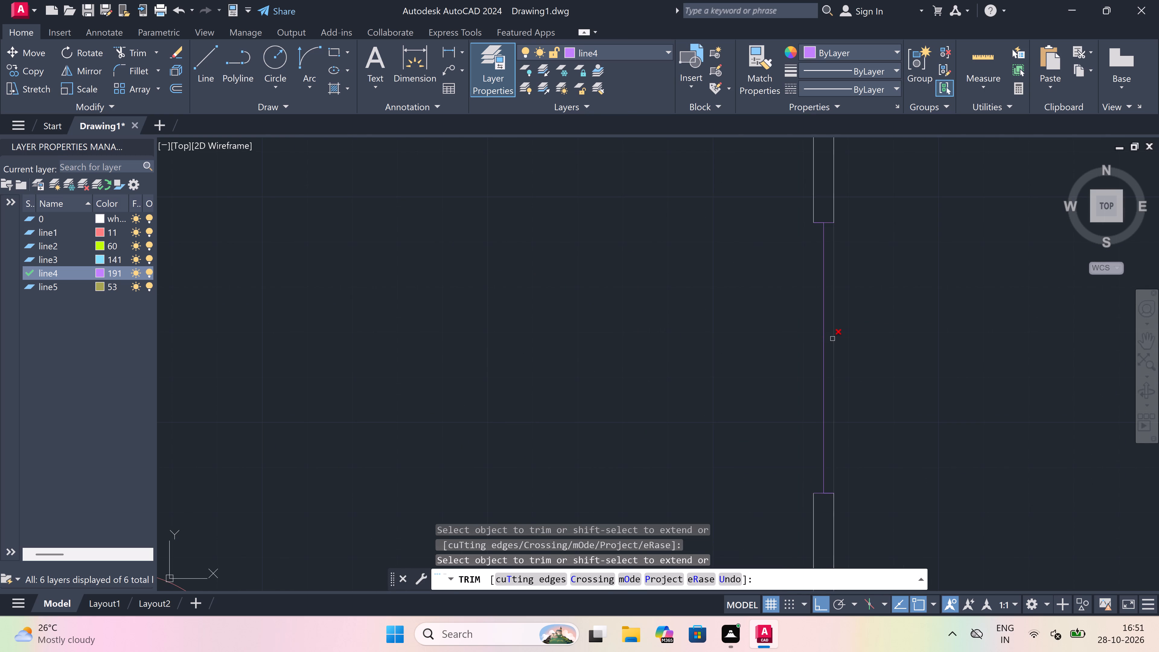
{"action": "left_click", "coordinate": [832, 339]}
{"action": "key", "text": "Escape"}
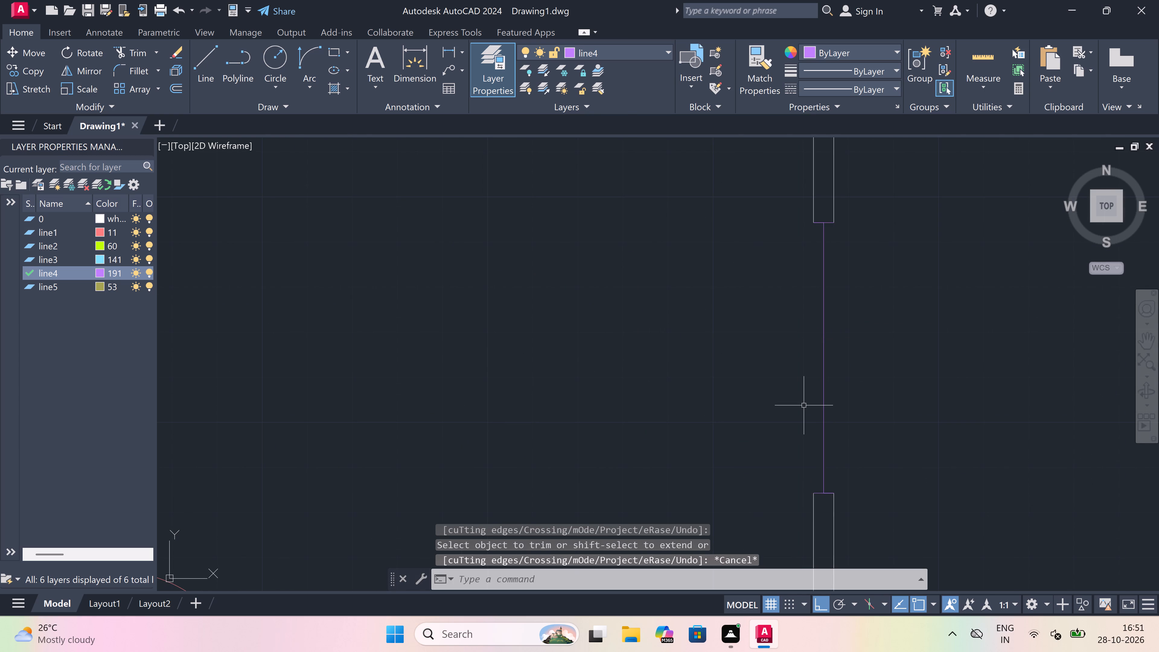
Draw the east-wall window's west and east face lines on line4, joining the corners of its two end lines.
{"action": "type", "text": "l"}
{"action": "key", "text": "space"}
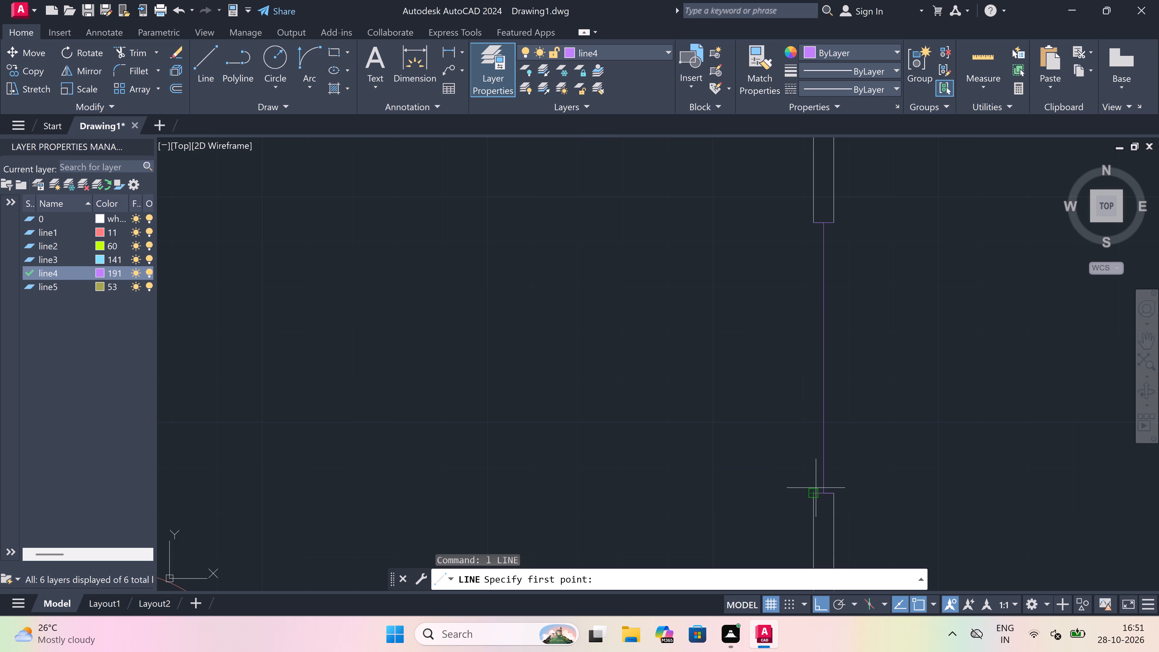
{"action": "left_click_drag", "start_coordinate": [814, 496], "coordinate": [805, 464]}
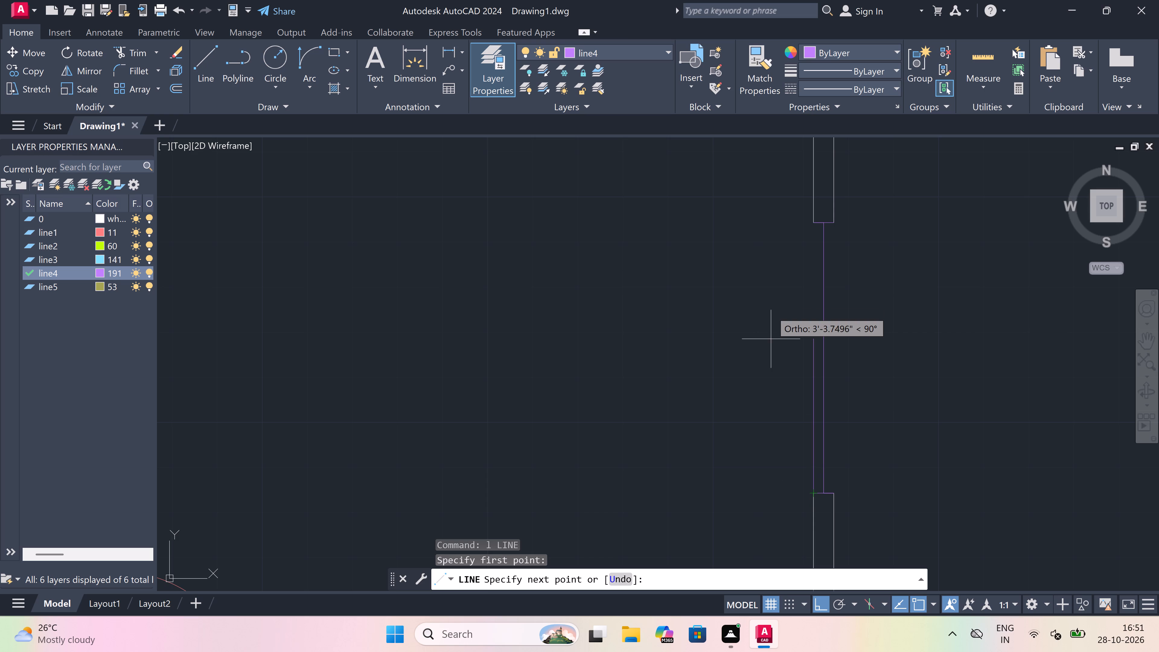
{"action": "left_click", "coordinate": [811, 224]}
{"action": "key", "text": "Escape"}
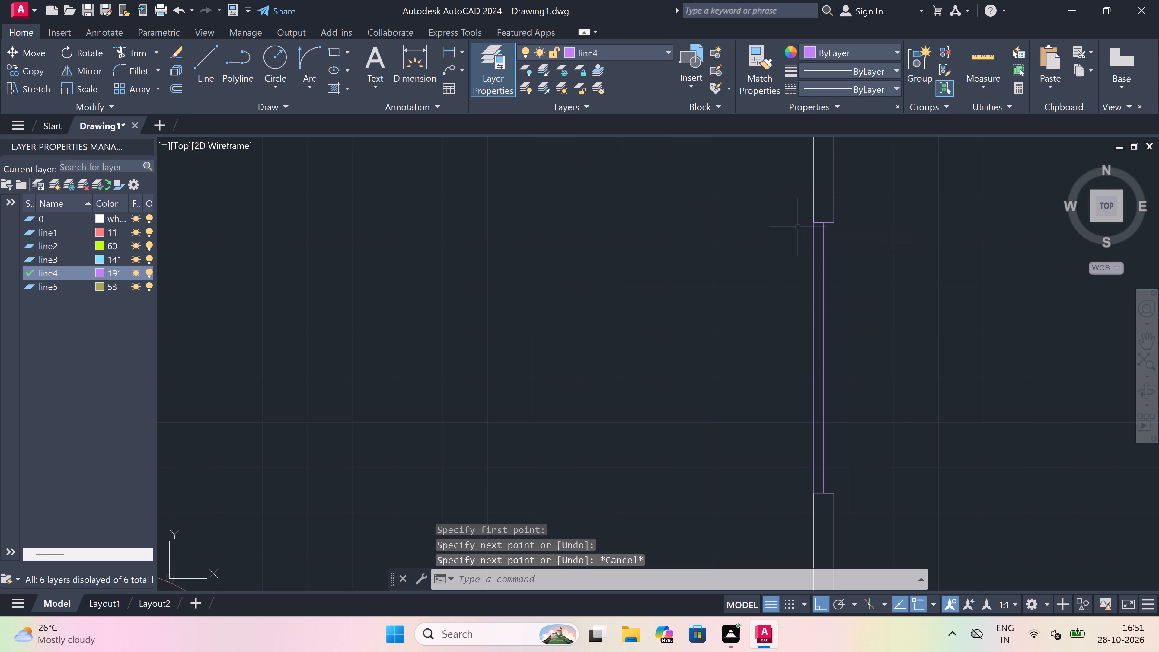
{"action": "key", "text": "space"}
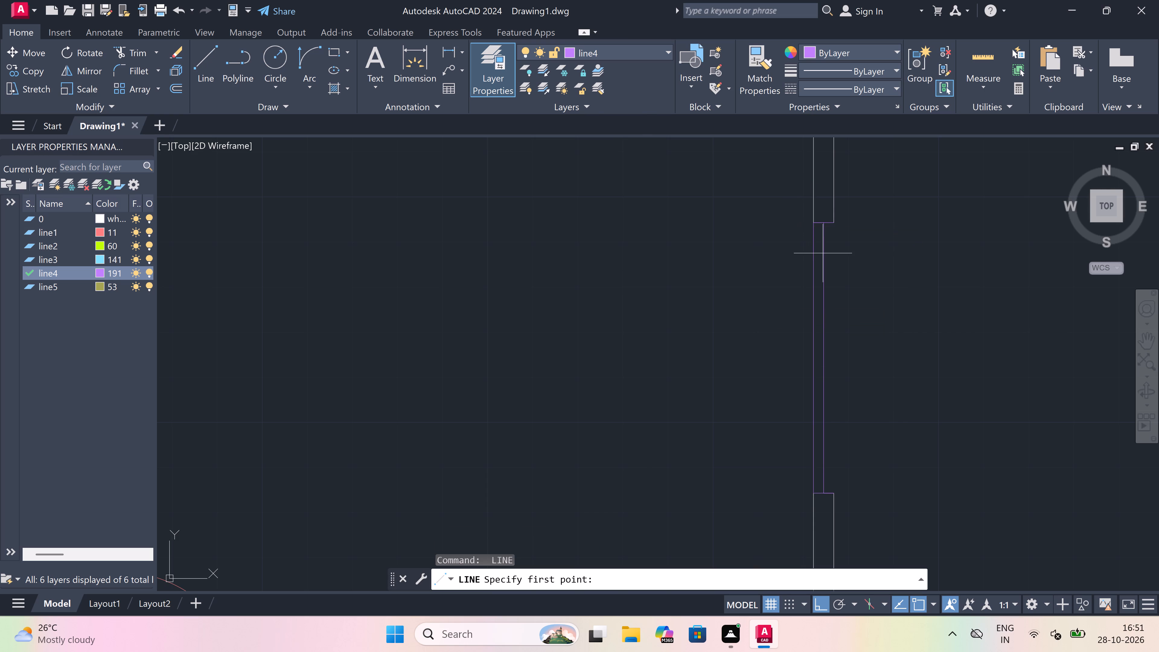
{"action": "left_click", "coordinate": [831, 222]}
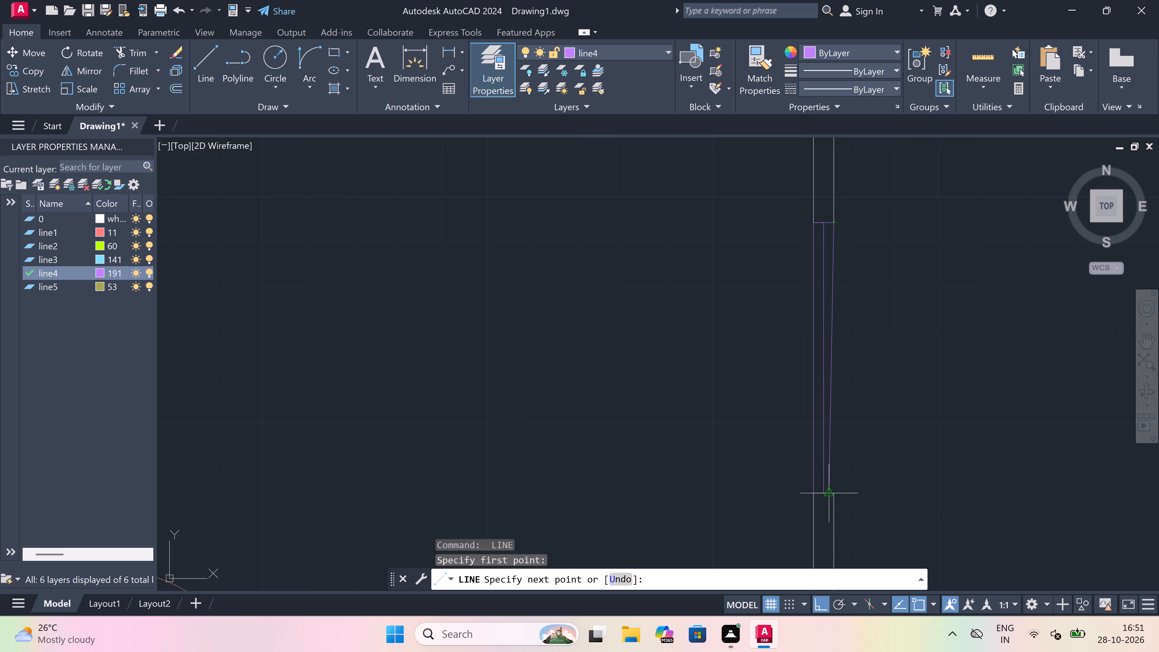
{"action": "scroll", "coordinate": [833, 493], "scroll_direction": "up", "scroll_amount": 3}
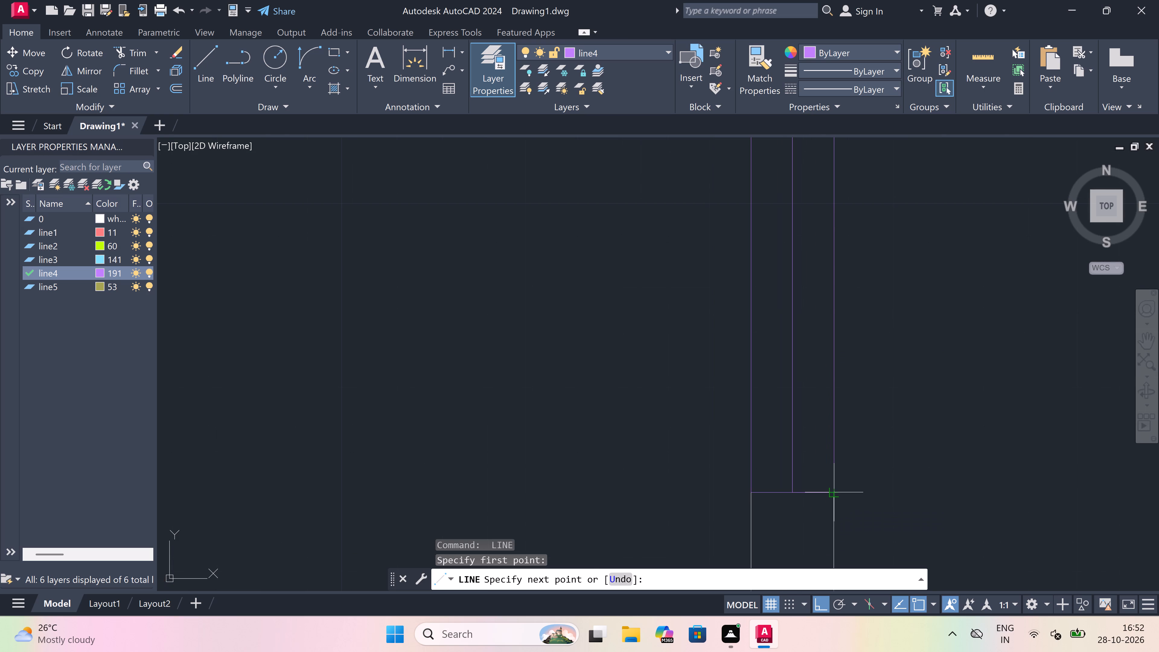
{"action": "left_click_drag", "start_coordinate": [837, 493], "coordinate": [842, 484]}
{"action": "key", "text": "Escape"}
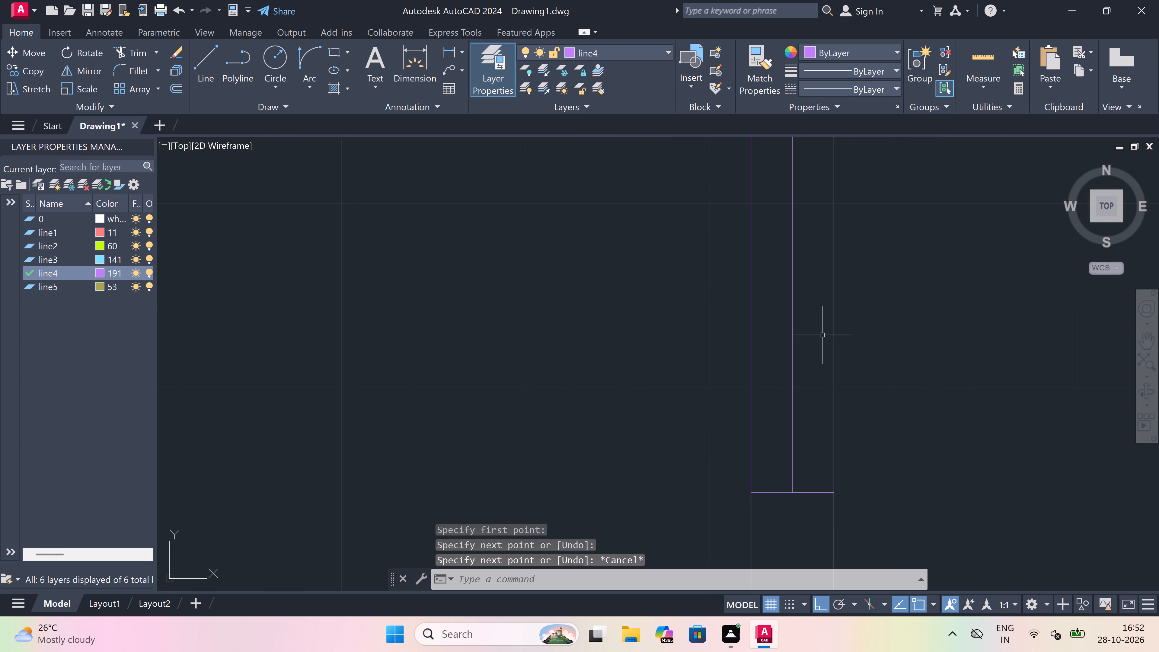
Draw a window end line across the east wall of the 9'0"x6'0" kitchen, with a 3' centre line running south from its midpoint.
{"action": "scroll", "coordinate": [821, 336], "scroll_direction": "down", "scroll_amount": 7}
{"action": "scroll", "coordinate": [803, 319], "scroll_direction": "down", "scroll_amount": 2}
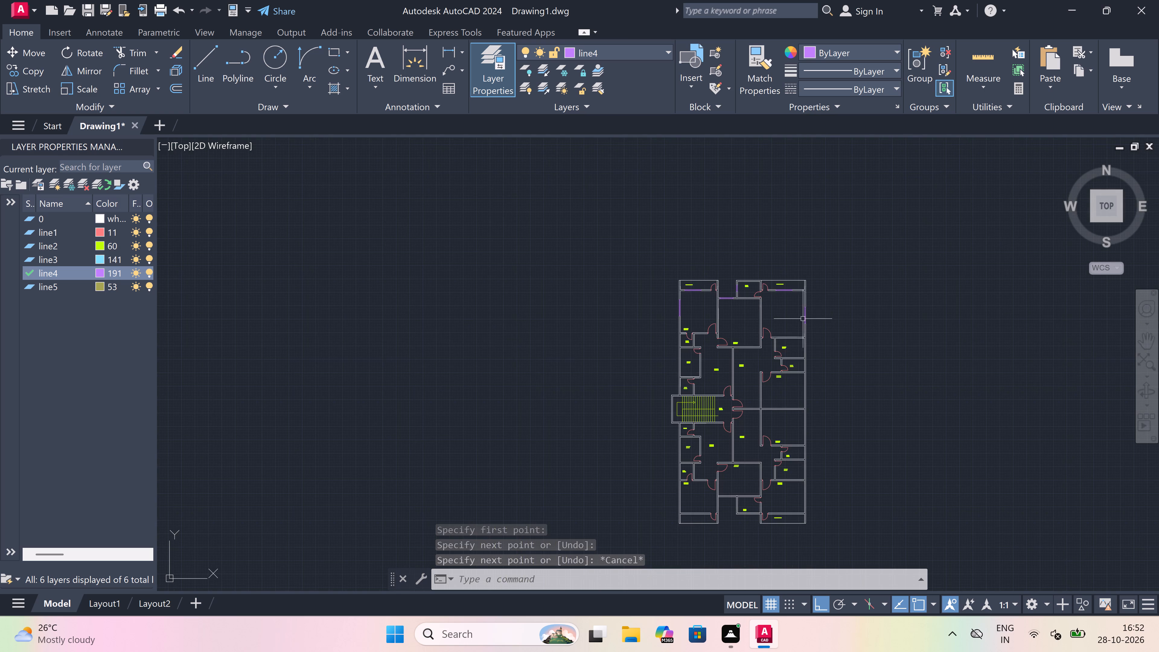
{"action": "scroll", "coordinate": [804, 352], "scroll_direction": "up", "scroll_amount": 5}
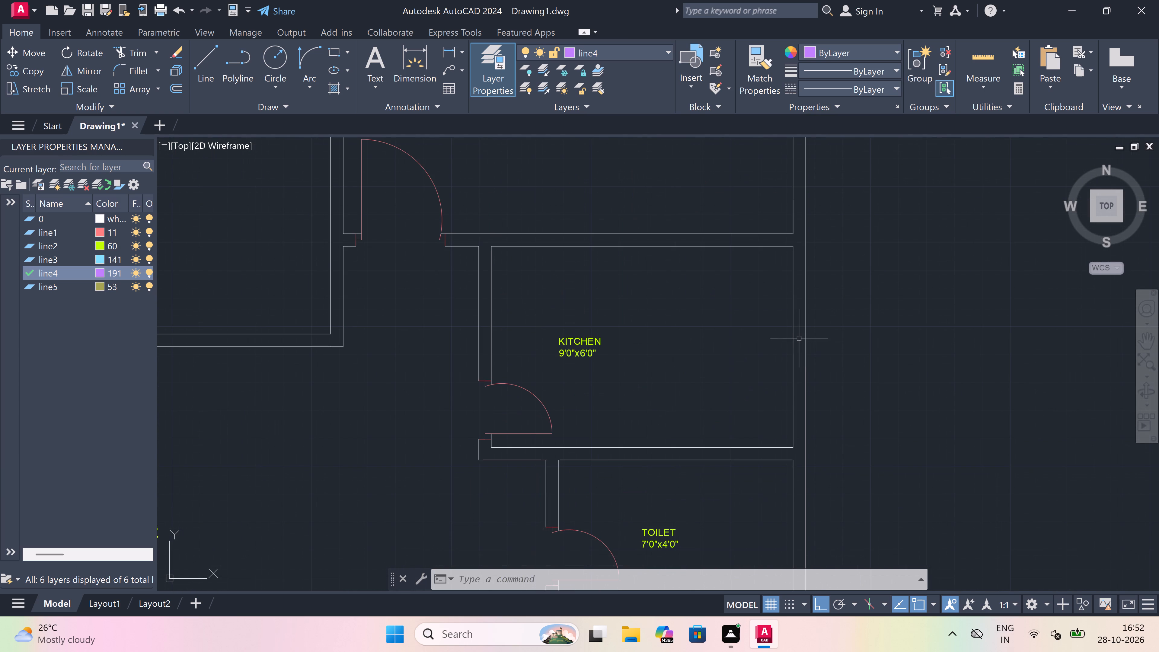
{"action": "key", "text": "space"}
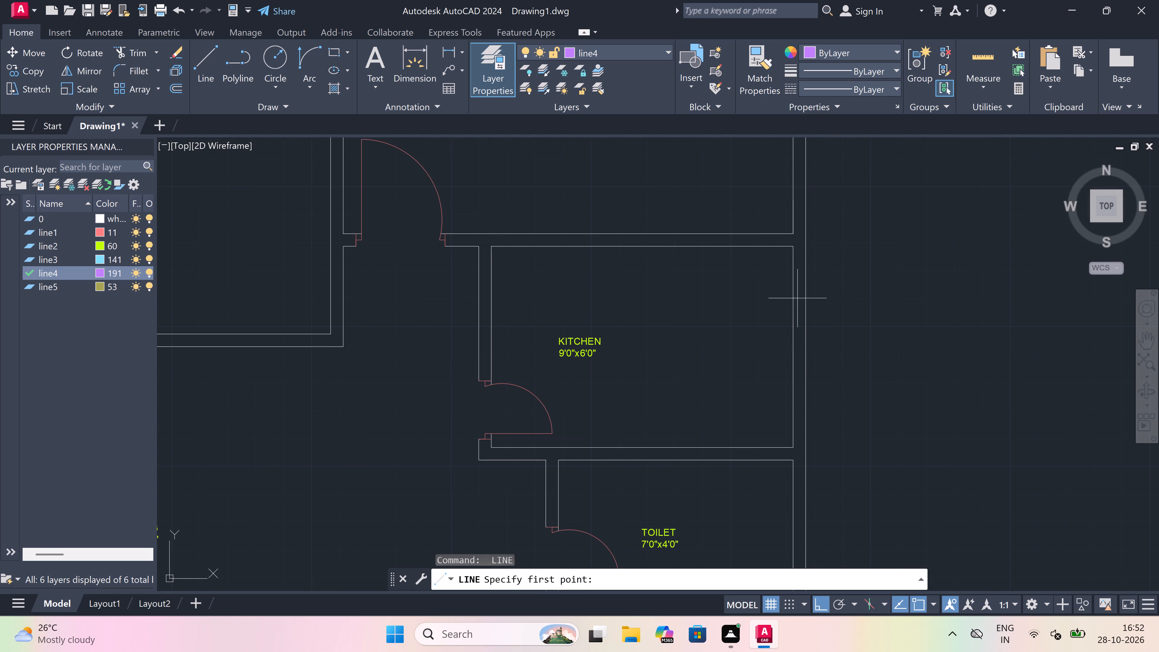
{"action": "left_click", "coordinate": [793, 275]}
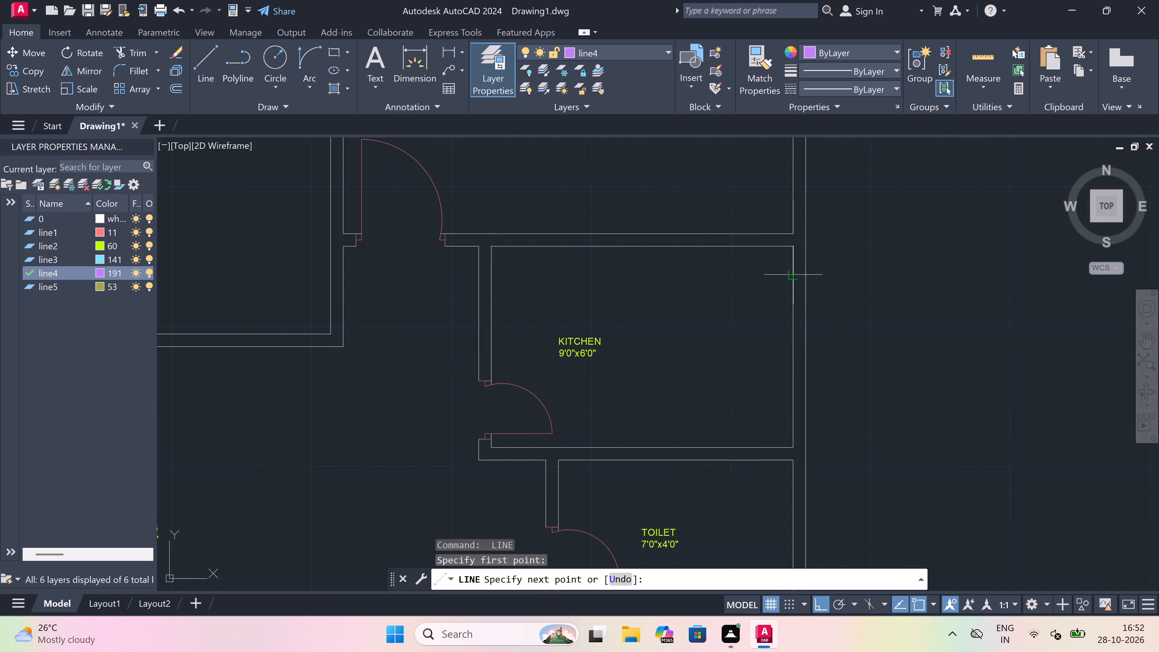
{"action": "left_click", "coordinate": [803, 274]}
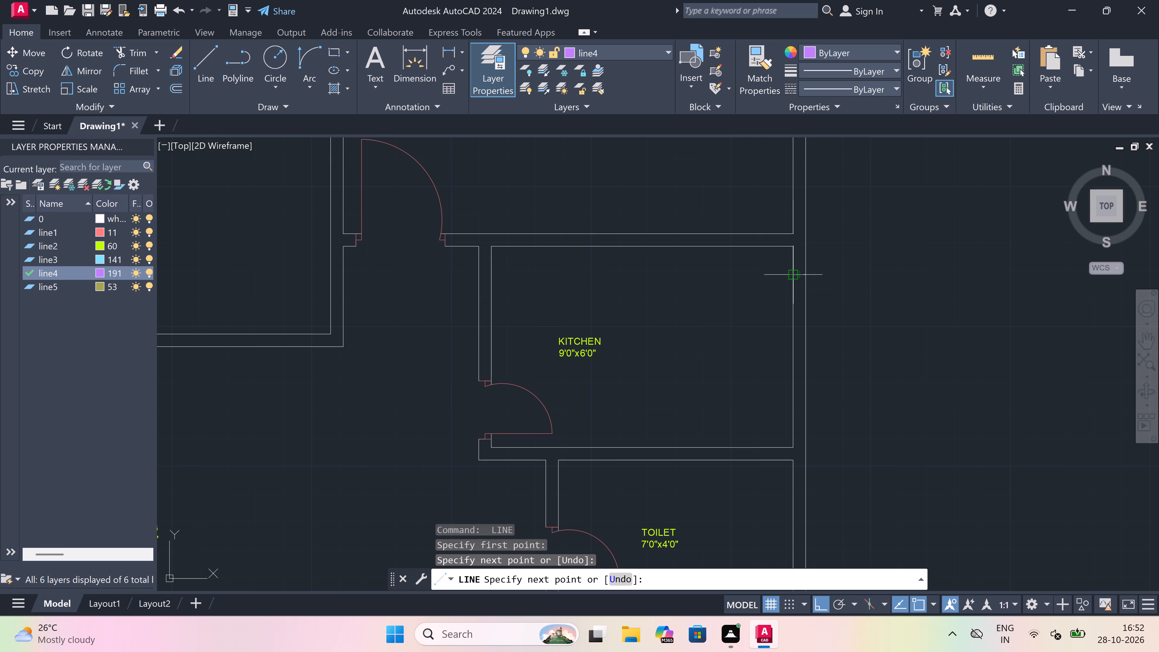
{"action": "scroll", "coordinate": [801, 273], "scroll_direction": "up", "scroll_amount": 2}
{"action": "left_click_drag", "start_coordinate": [802, 273], "coordinate": [802, 285]}
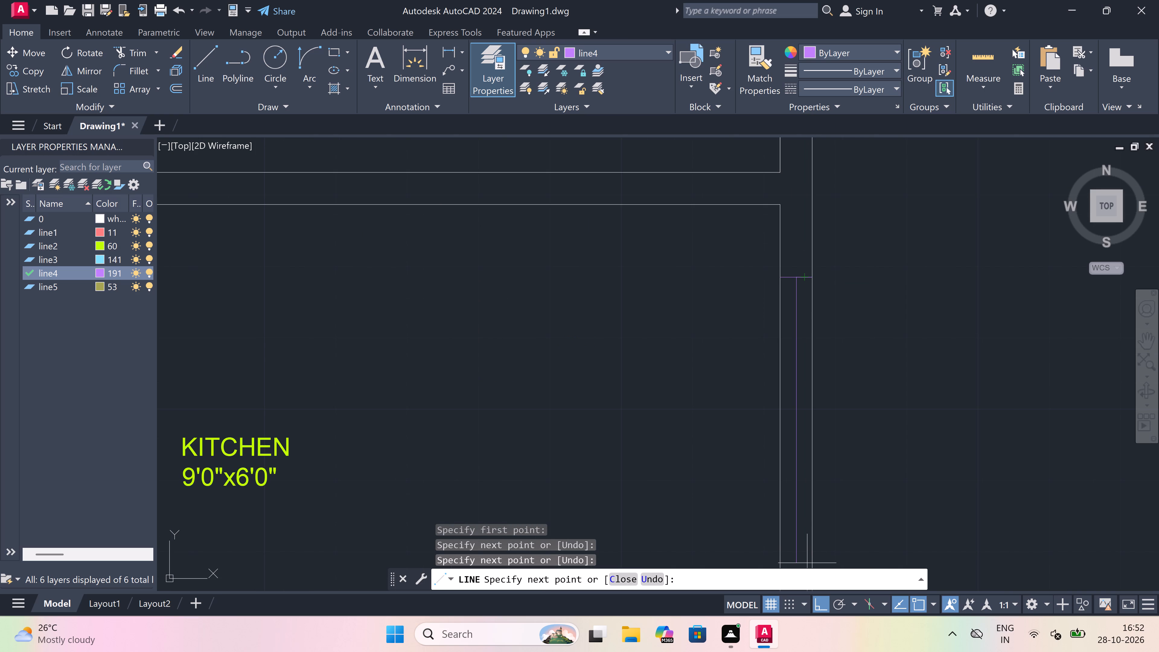
{"action": "type", "text": "3'"}
{"action": "key", "text": "space"}
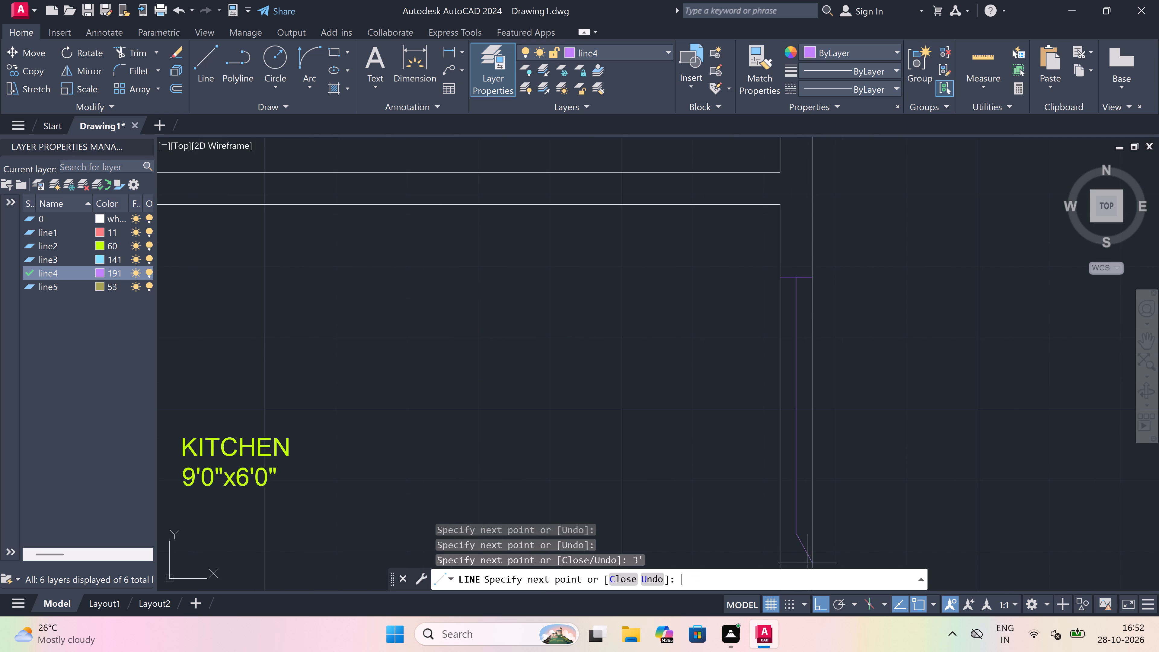
{"action": "scroll", "coordinate": [764, 481], "scroll_direction": "down", "scroll_amount": 1}
{"action": "scroll", "coordinate": [797, 494], "scroll_direction": "up", "scroll_amount": 2}
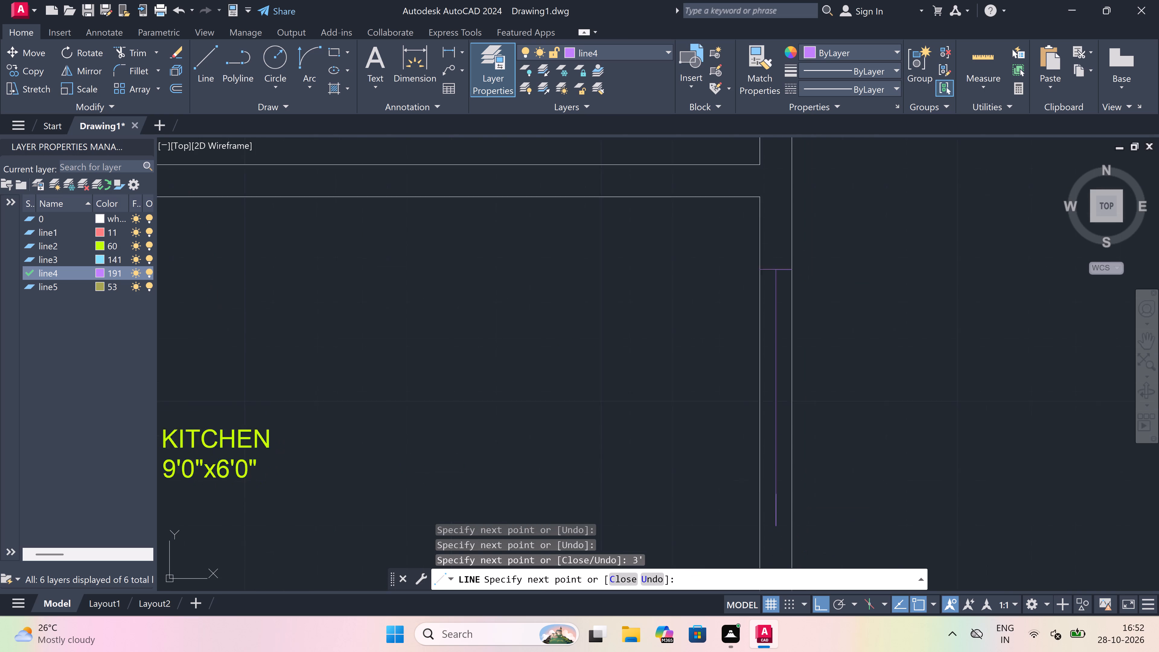
Close the south end of the kitchen window's 3' centre line with a line across the full wall thickness.
{"action": "scroll", "coordinate": [797, 494], "scroll_direction": "down", "scroll_amount": 3}
{"action": "scroll", "coordinate": [797, 515], "scroll_direction": "up", "scroll_amount": 3}
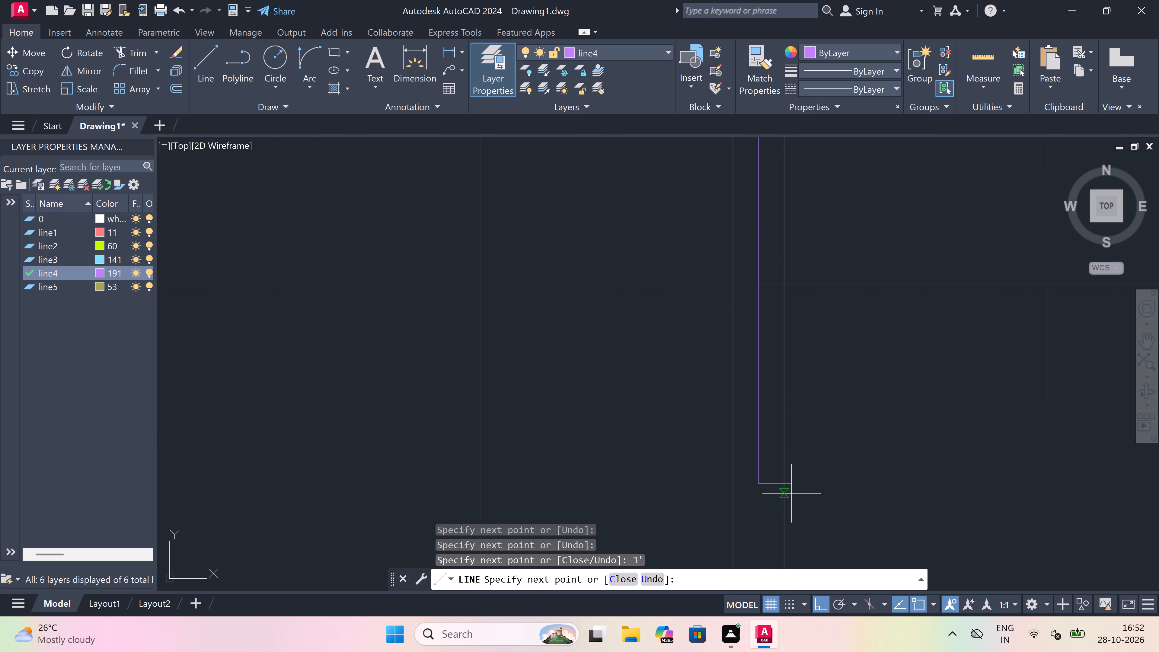
{"action": "left_click", "coordinate": [782, 484]}
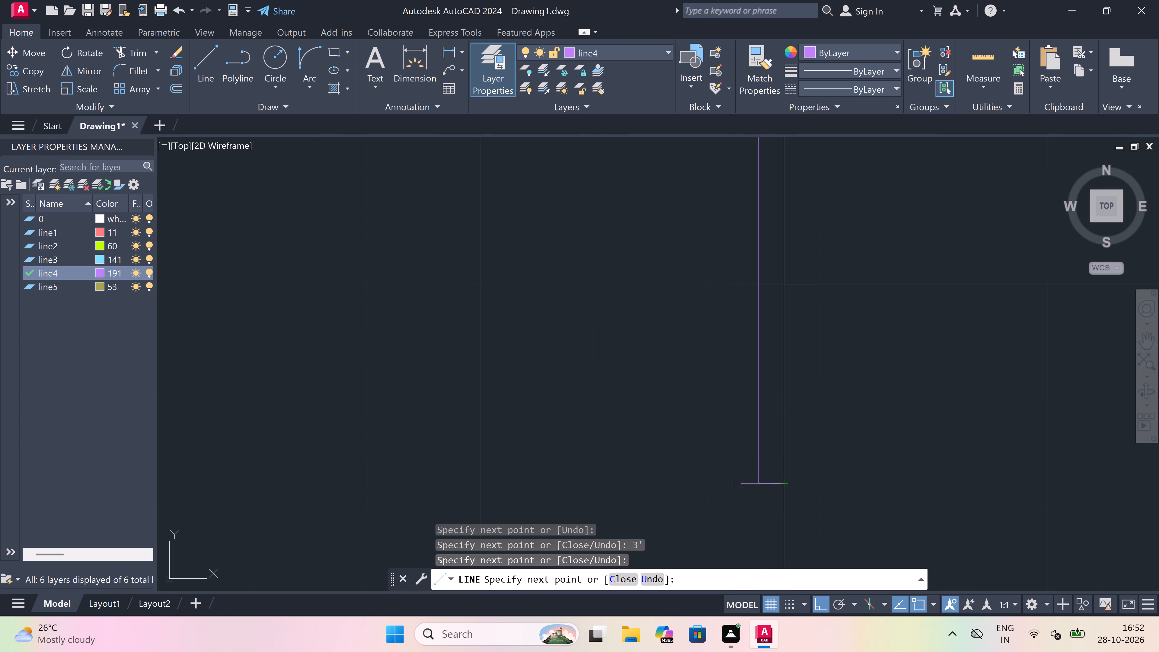
{"action": "left_click", "coordinate": [736, 484]}
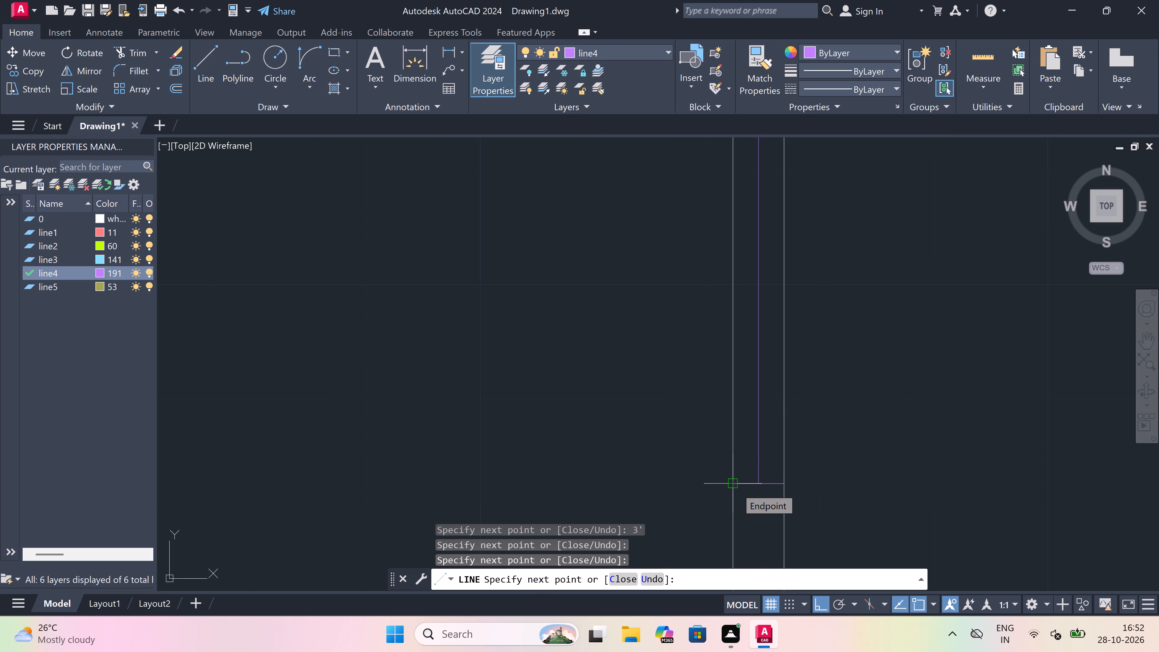
{"action": "key", "text": "Escape"}
Trim both face lines of the kitchen's east wall between the two window end lines.
{"action": "type", "text": "tr"}
{"action": "key", "text": "space"}
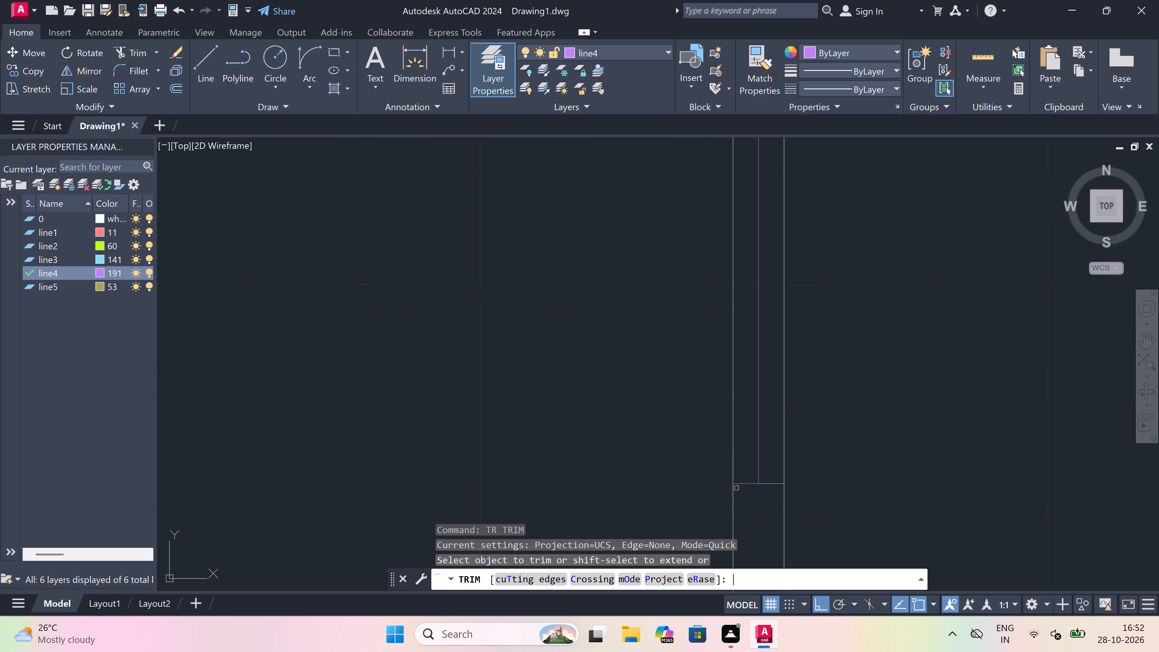
{"action": "scroll", "coordinate": [707, 440], "scroll_direction": "down", "scroll_amount": 2}
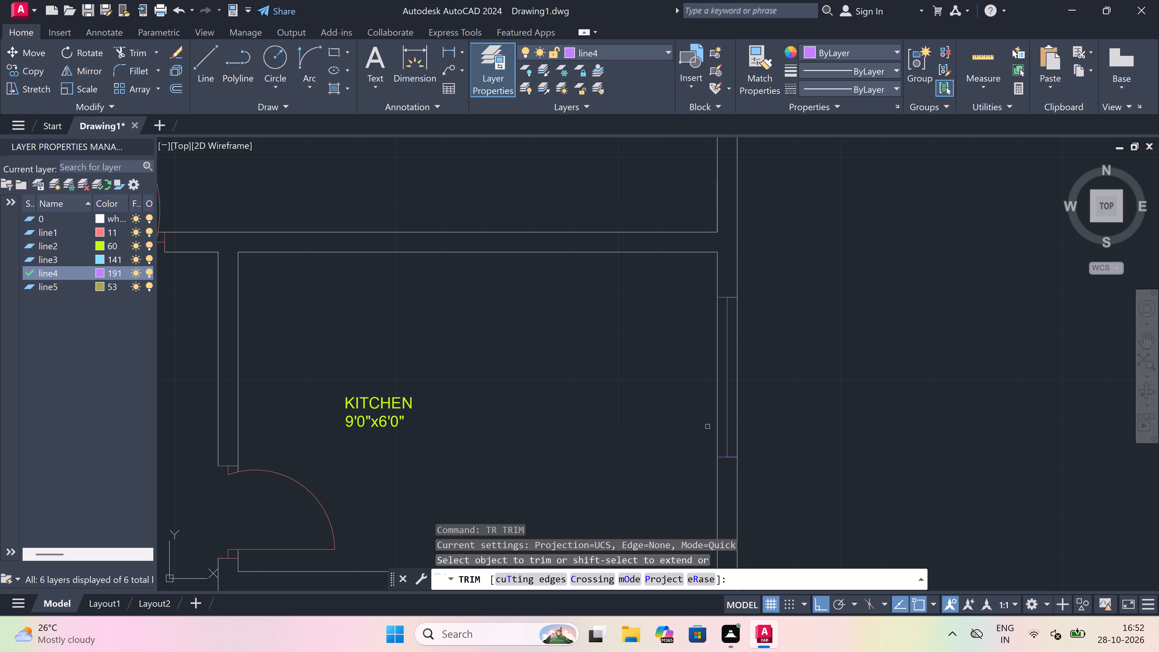
{"action": "scroll", "coordinate": [718, 389], "scroll_direction": "up", "scroll_amount": 1}
{"action": "left_click", "coordinate": [718, 389]}
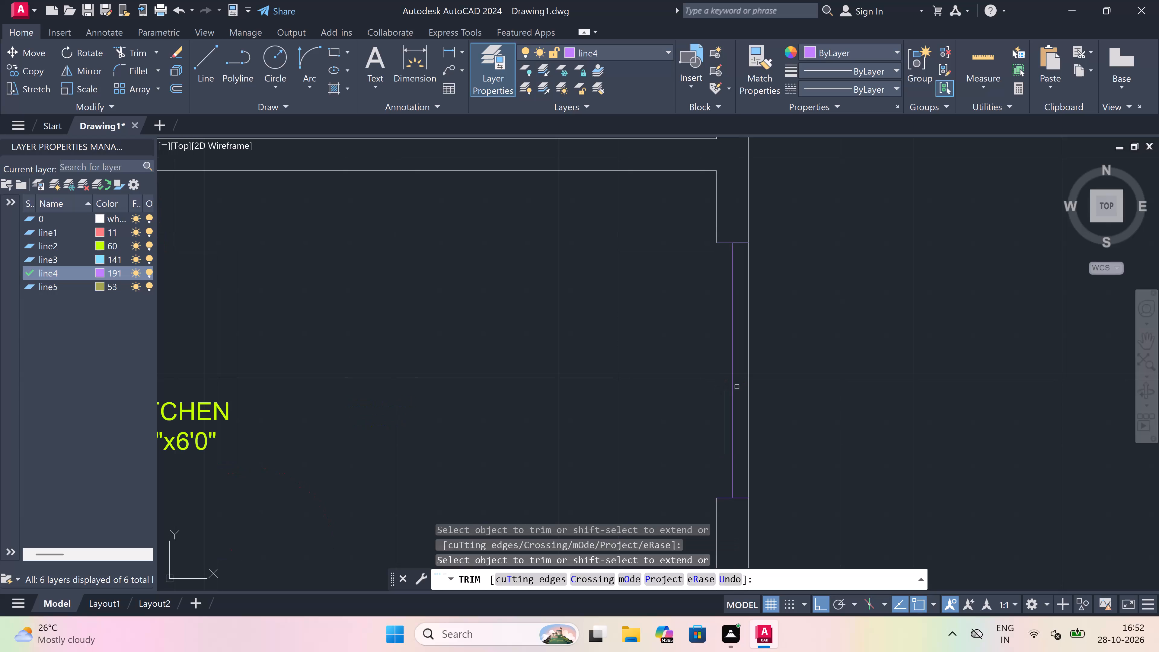
{"action": "left_click", "coordinate": [750, 383]}
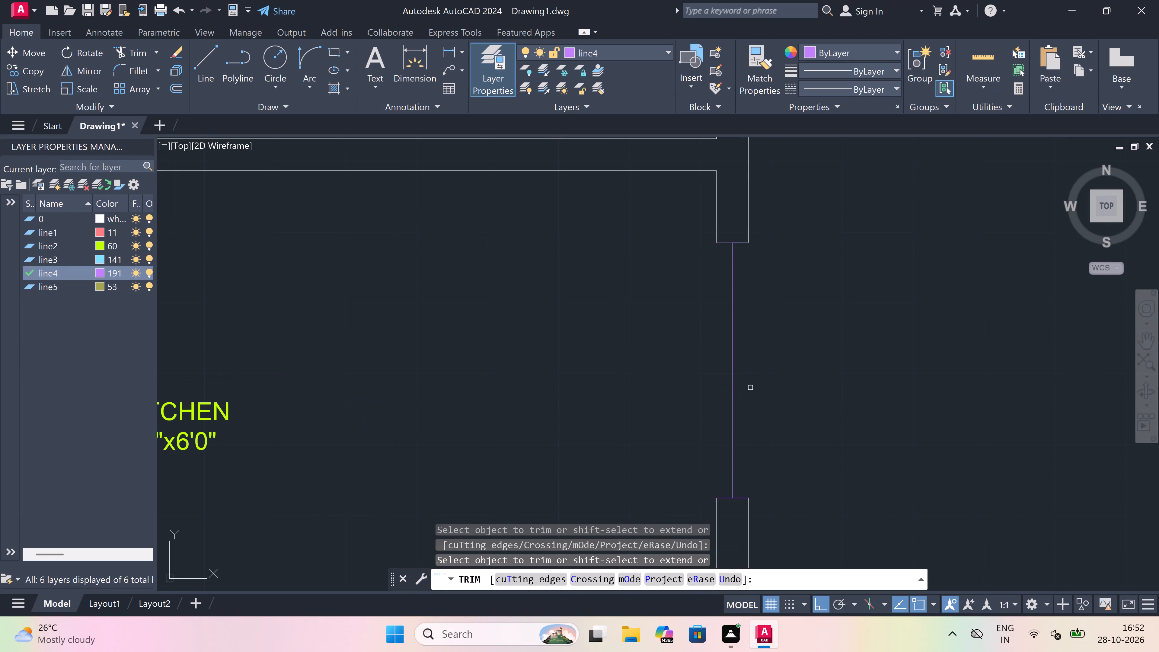
{"action": "key", "text": "Escape"}
Draw the kitchen window's east and west face lines on line4, joining the corners of its two end lines.
{"action": "type", "text": "l"}
{"action": "key", "text": "space"}
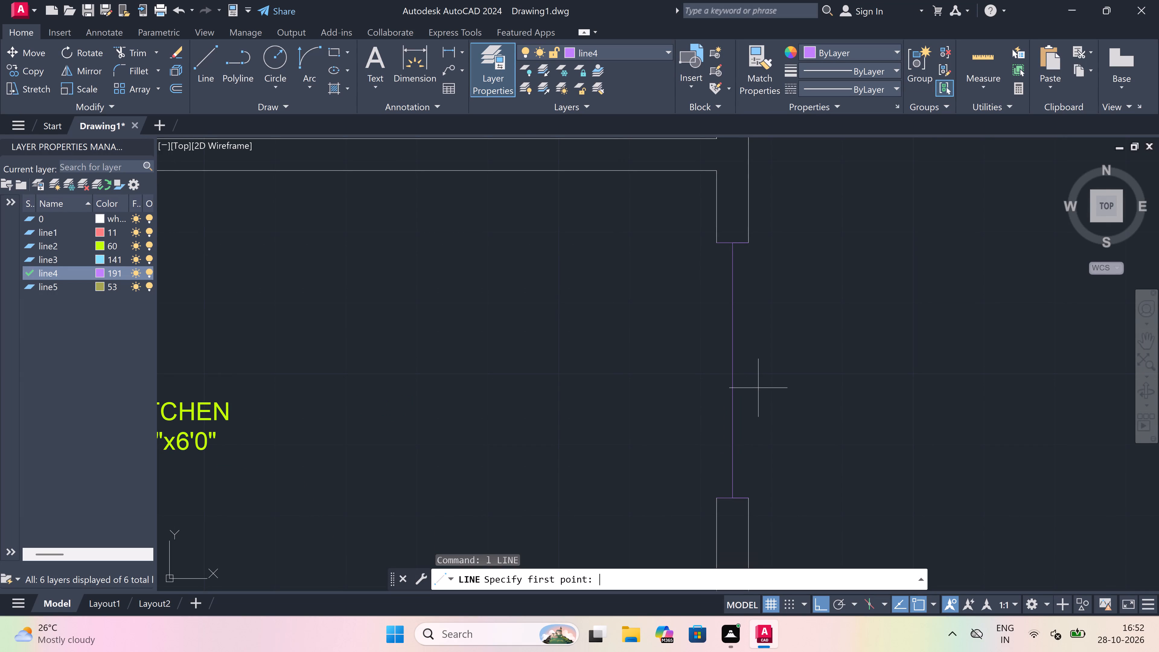
{"action": "left_click", "coordinate": [749, 245]}
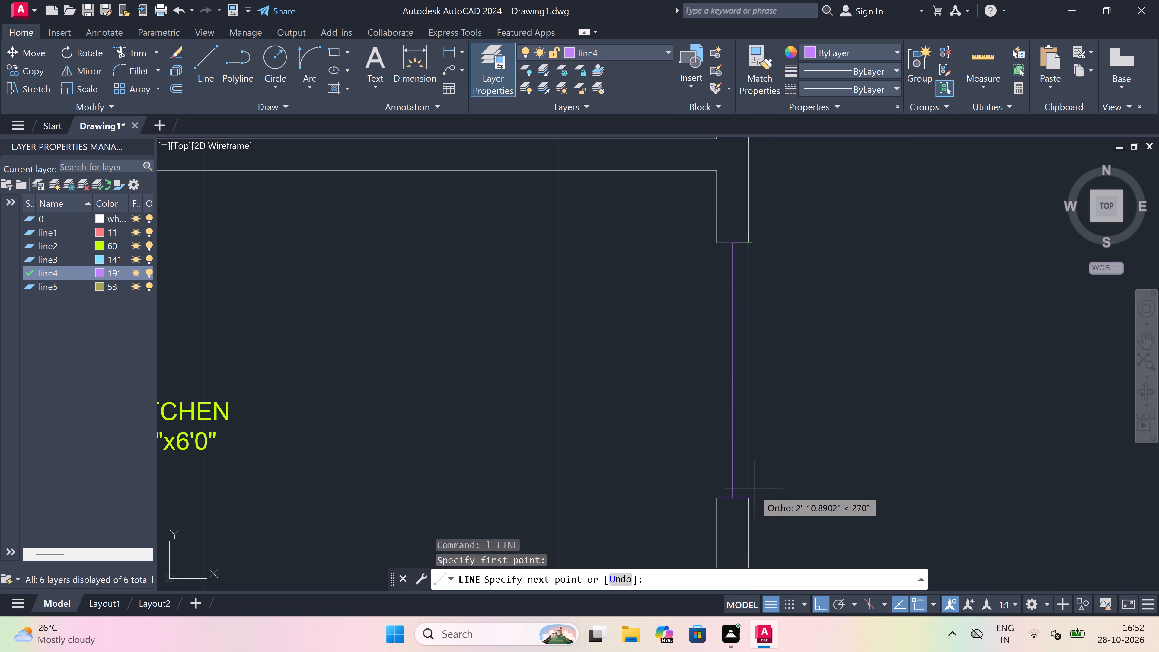
{"action": "left_click_drag", "start_coordinate": [747, 495], "coordinate": [747, 490]}
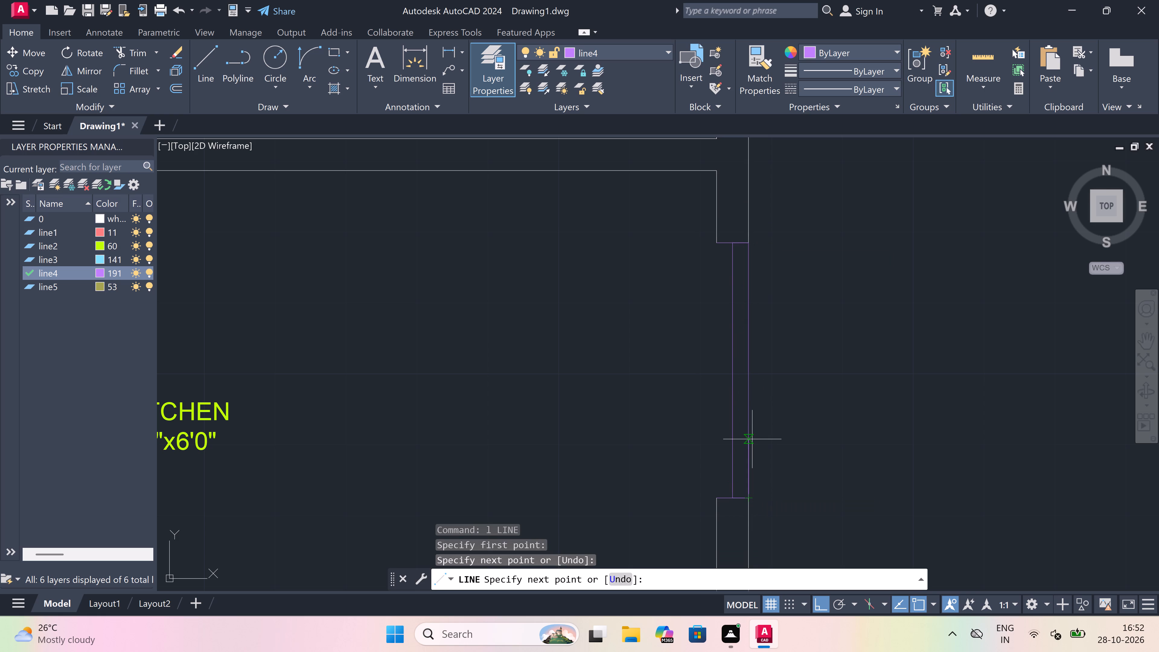
{"action": "key", "text": "Escape"}
{"action": "key", "text": "space"}
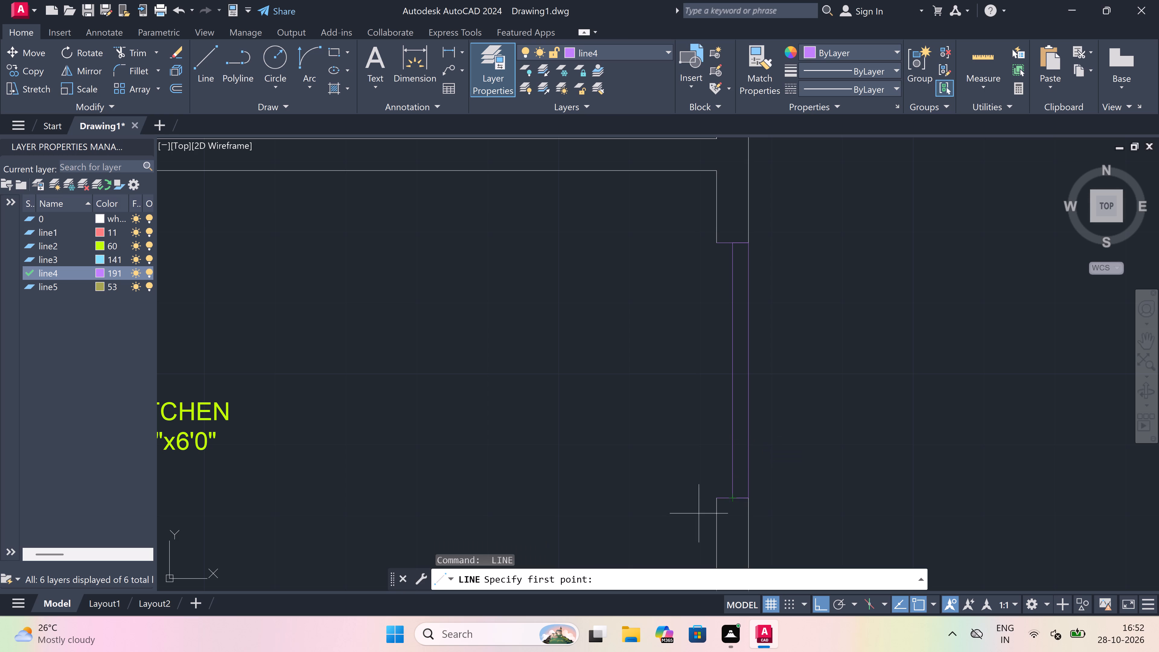
{"action": "left_click_drag", "start_coordinate": [719, 497], "coordinate": [719, 485]}
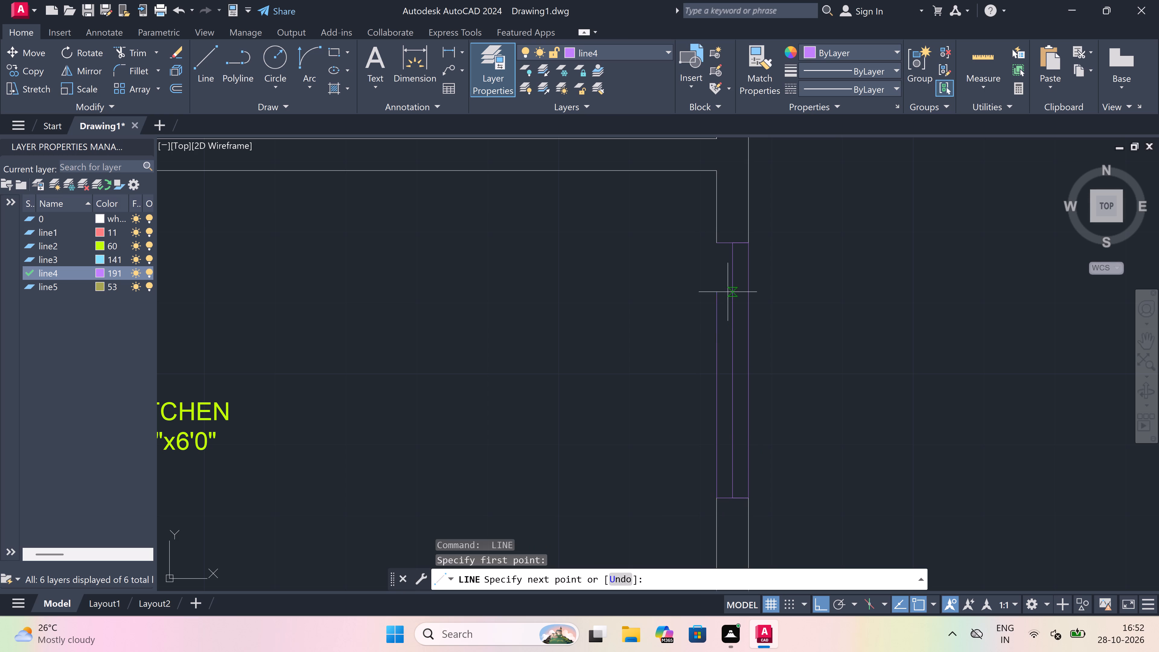
{"action": "left_click", "coordinate": [717, 246]}
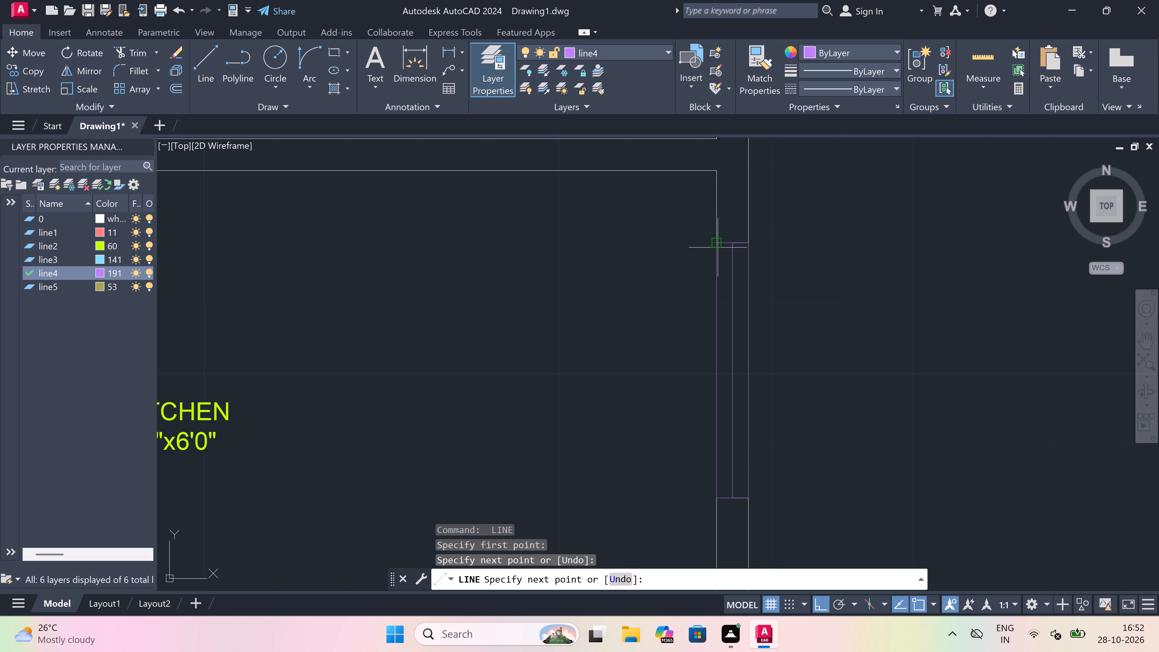
{"action": "key", "text": "Escape"}
Draw a window end line across the east wall of the 7'0"x4'0" toilet, with a 2' centre line running south from its midpoint.
{"action": "key", "text": "space"}
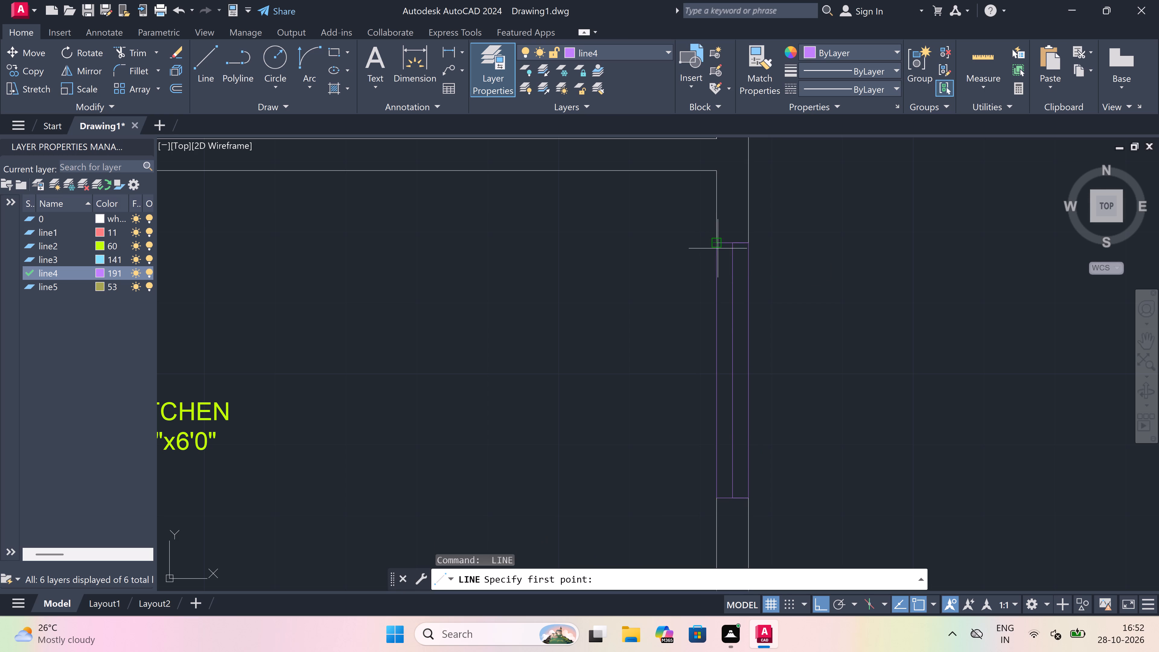
{"action": "scroll", "coordinate": [695, 256], "scroll_direction": "down", "scroll_amount": 3}
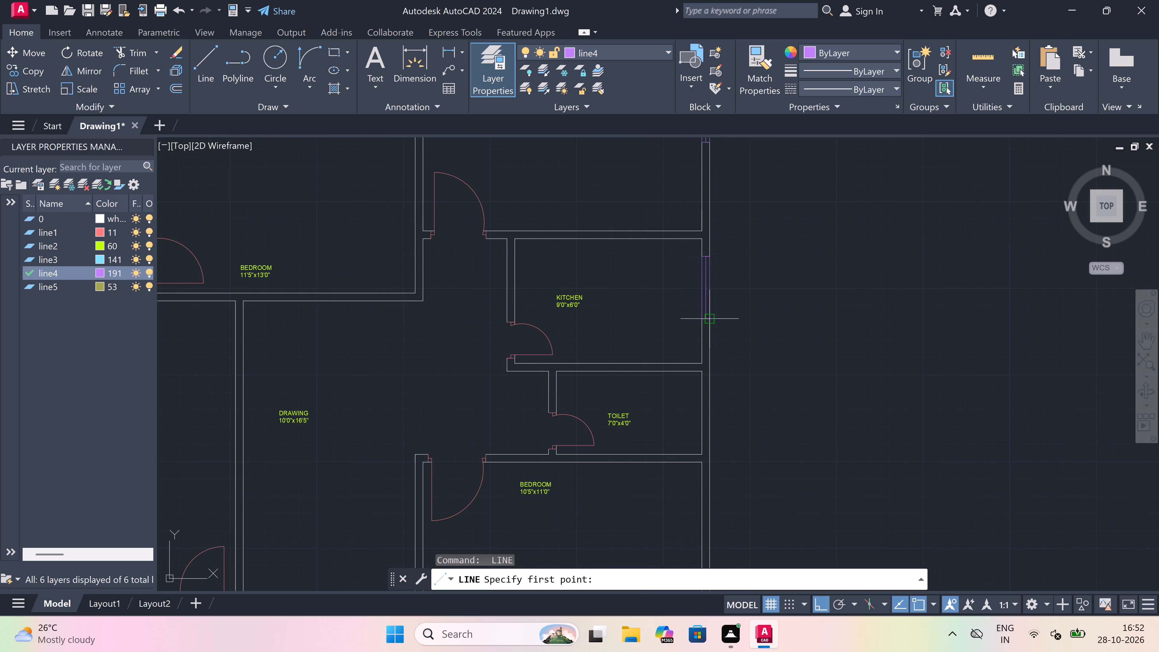
{"action": "scroll", "coordinate": [712, 342], "scroll_direction": "down", "scroll_amount": 1}
{"action": "scroll", "coordinate": [680, 388], "scroll_direction": "up", "scroll_amount": 1}
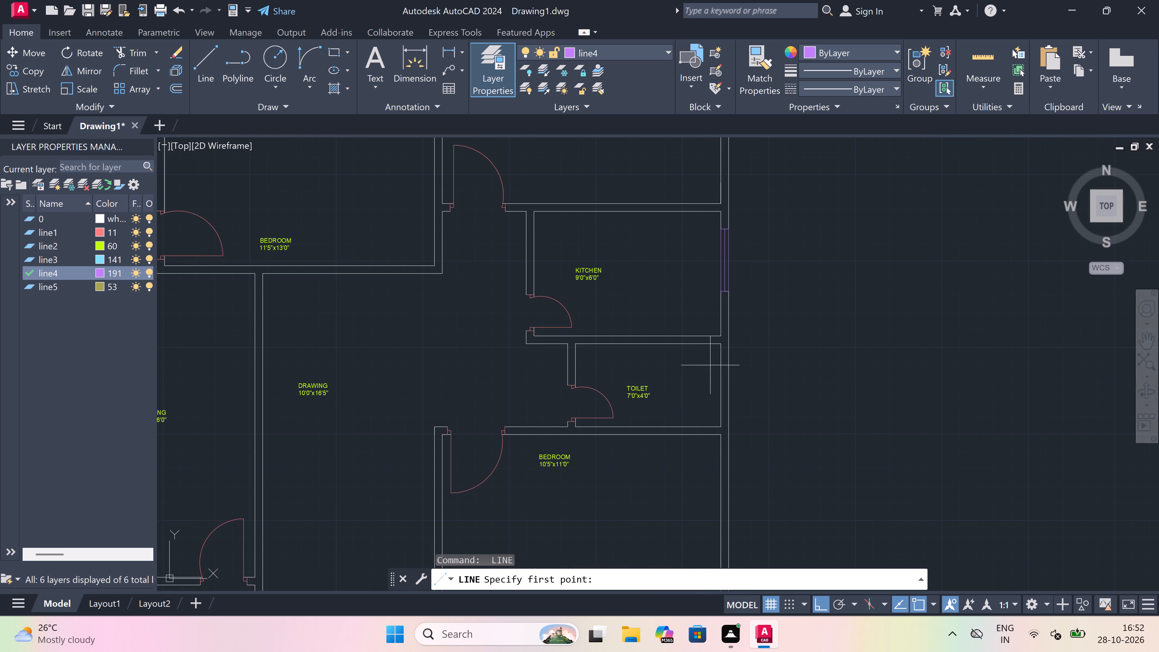
{"action": "scroll", "coordinate": [719, 359], "scroll_direction": "up", "scroll_amount": 2}
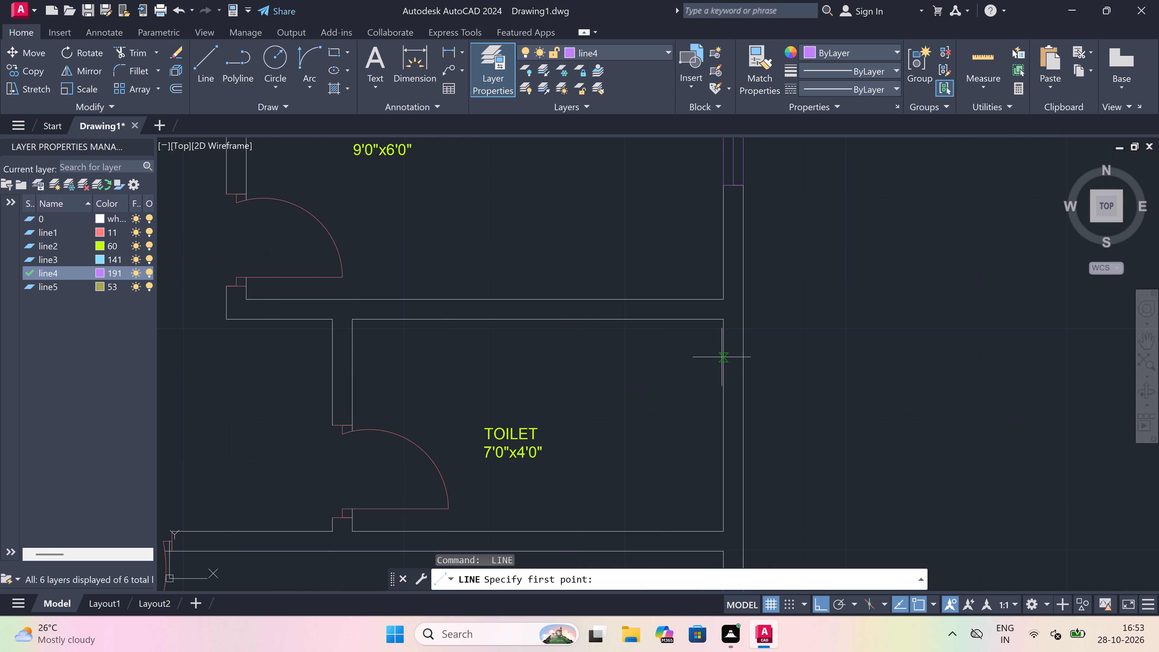
{"action": "left_click", "coordinate": [722, 357]}
{"action": "left_click", "coordinate": [736, 356]}
{"action": "left_click", "coordinate": [735, 356]}
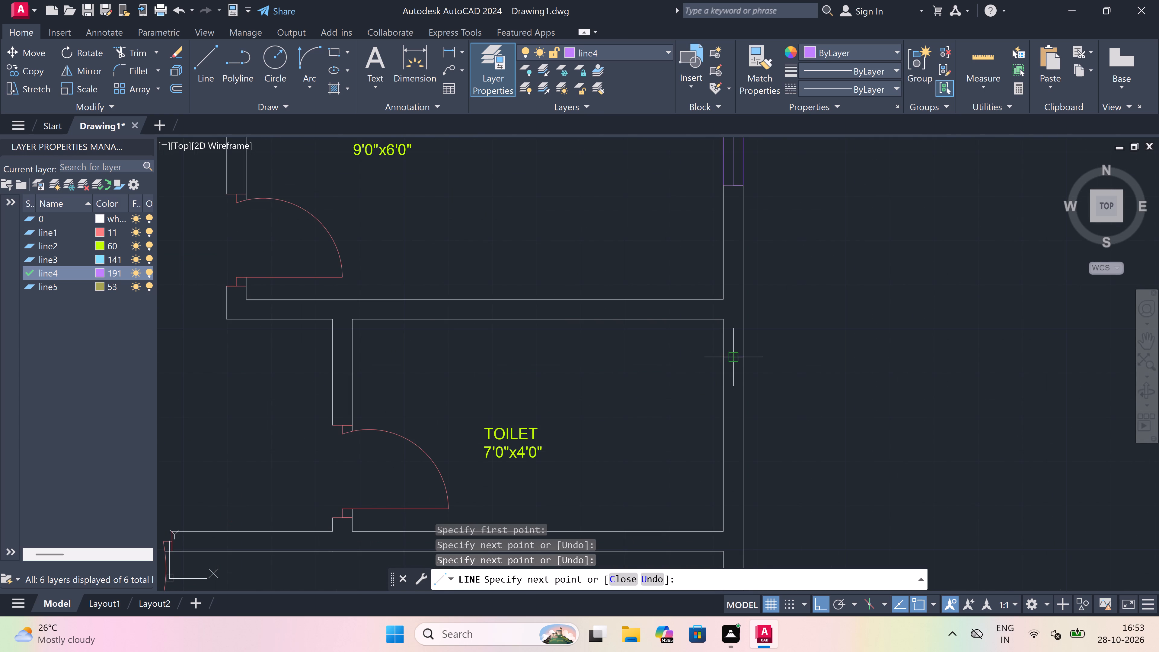
{"action": "scroll", "coordinate": [735, 356], "scroll_direction": "down", "scroll_amount": 1}
{"action": "scroll", "coordinate": [735, 356], "scroll_direction": "up", "scroll_amount": 3}
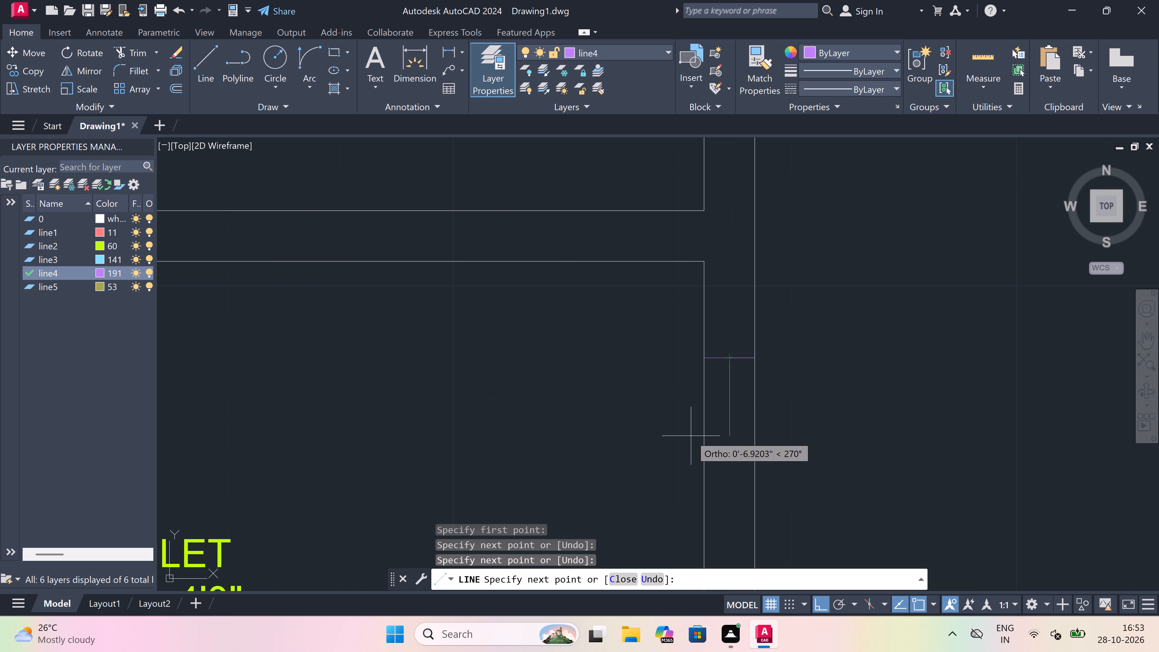
{"action": "key", "text": "2"}
{"action": "type", "text": "'"}
{"action": "key", "text": "space"}
Close the south end of the toilet window's 2' centre line with a line across the full wall thickness.
{"action": "scroll", "coordinate": [695, 380], "scroll_direction": "down", "scroll_amount": 3}
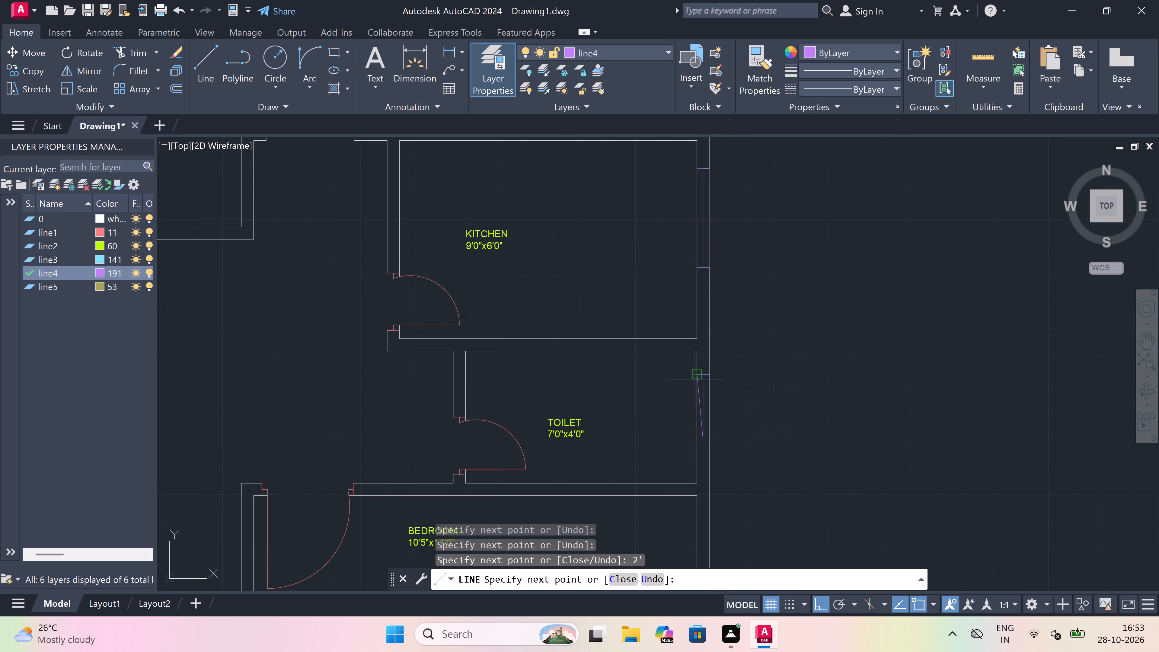
{"action": "scroll", "coordinate": [701, 414], "scroll_direction": "up", "scroll_amount": 2}
{"action": "scroll", "coordinate": [703, 416], "scroll_direction": "down", "scroll_amount": 1}
{"action": "scroll", "coordinate": [718, 472], "scroll_direction": "up", "scroll_amount": 2}
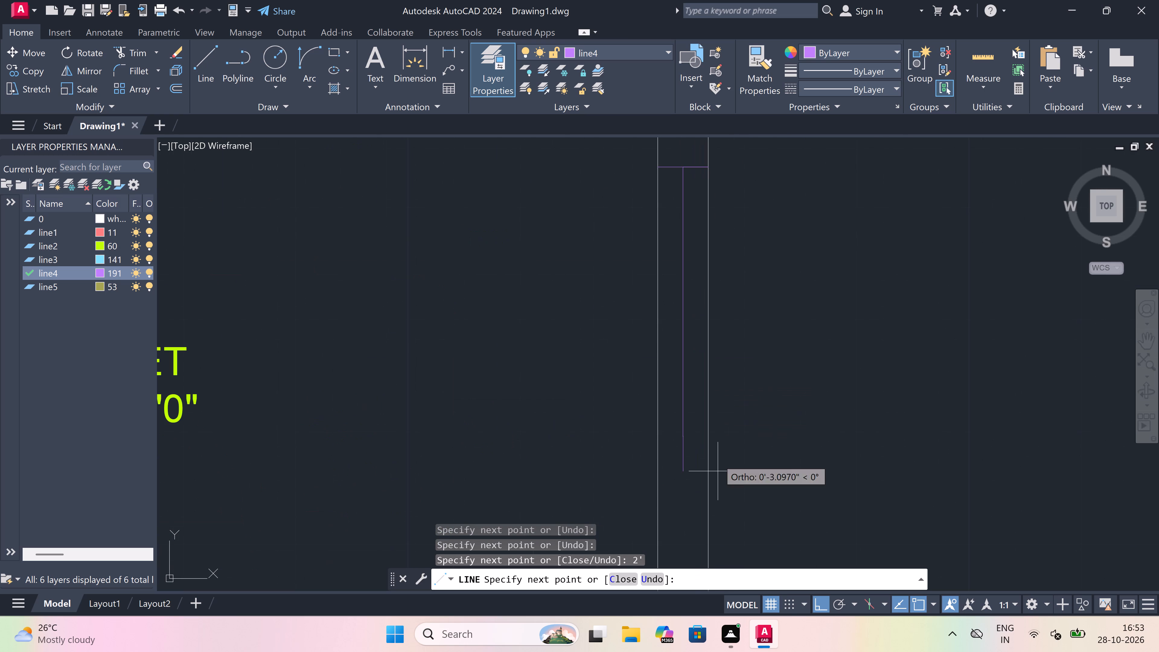
{"action": "left_click", "coordinate": [708, 436]}
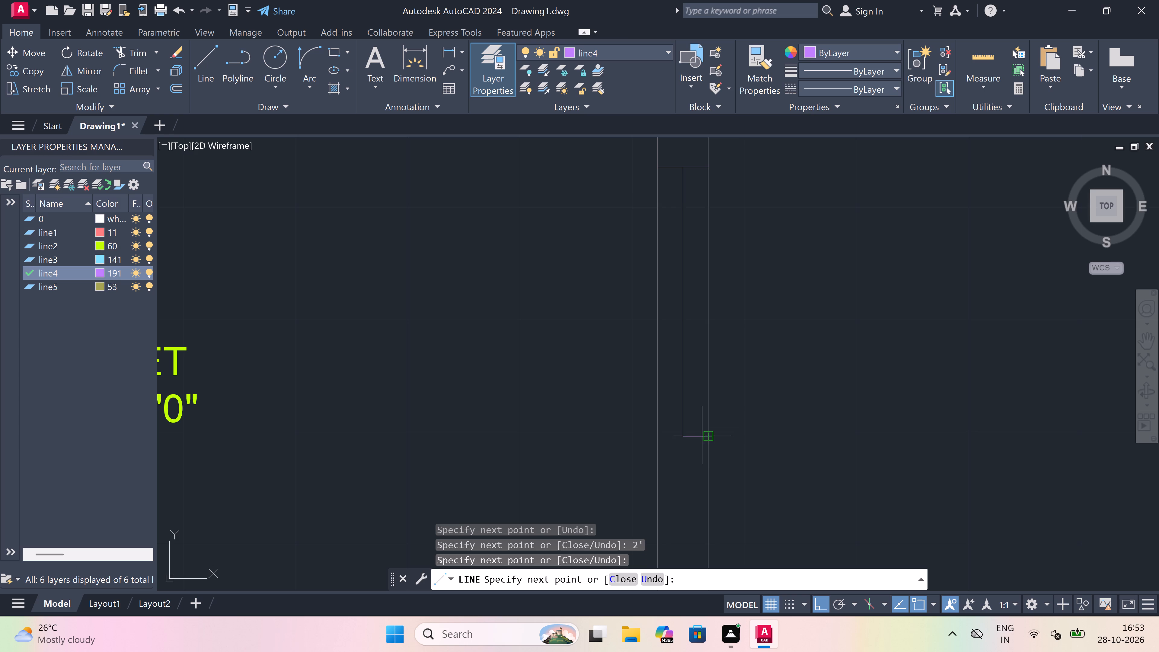
{"action": "left_click", "coordinate": [658, 441]}
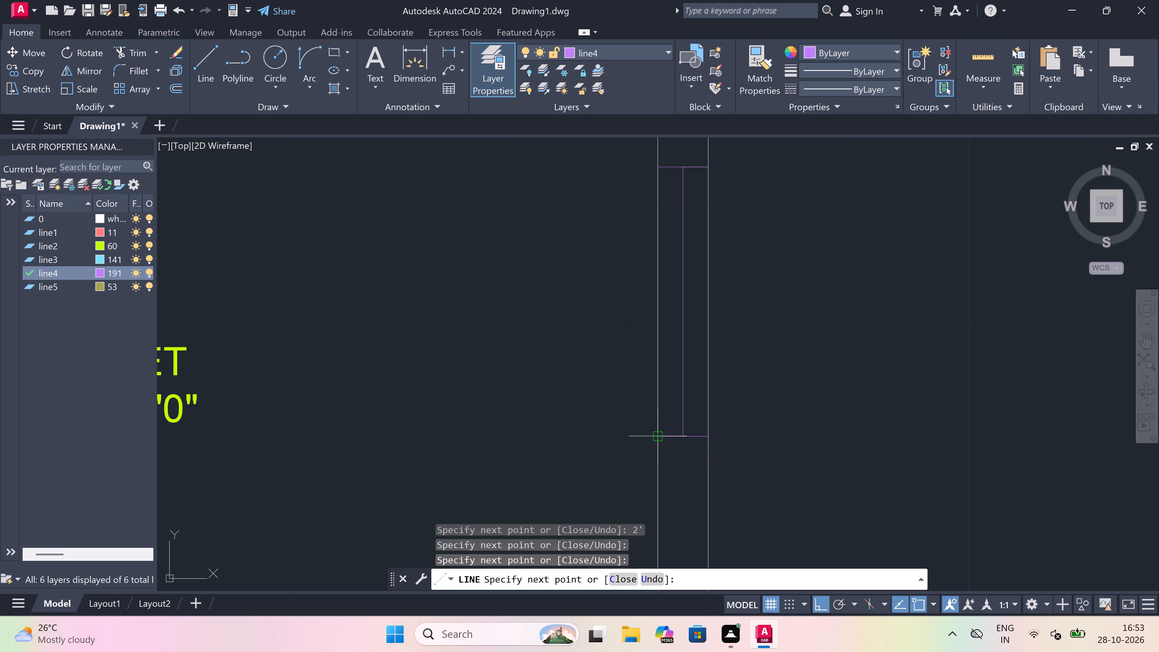
{"action": "key", "text": "Escape"}
Trim both face lines of the toilet's east wall between the two window end lines.
{"action": "type", "text": "tr"}
{"action": "key", "text": "space"}
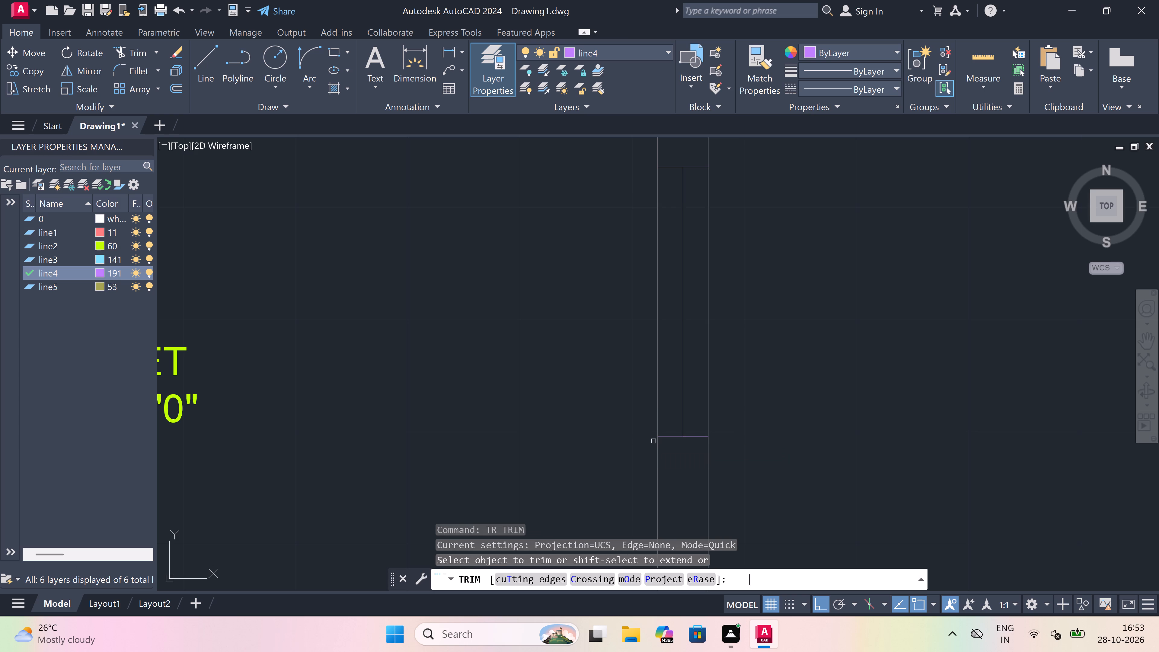
{"action": "scroll", "coordinate": [649, 421], "scroll_direction": "down", "scroll_amount": 1}
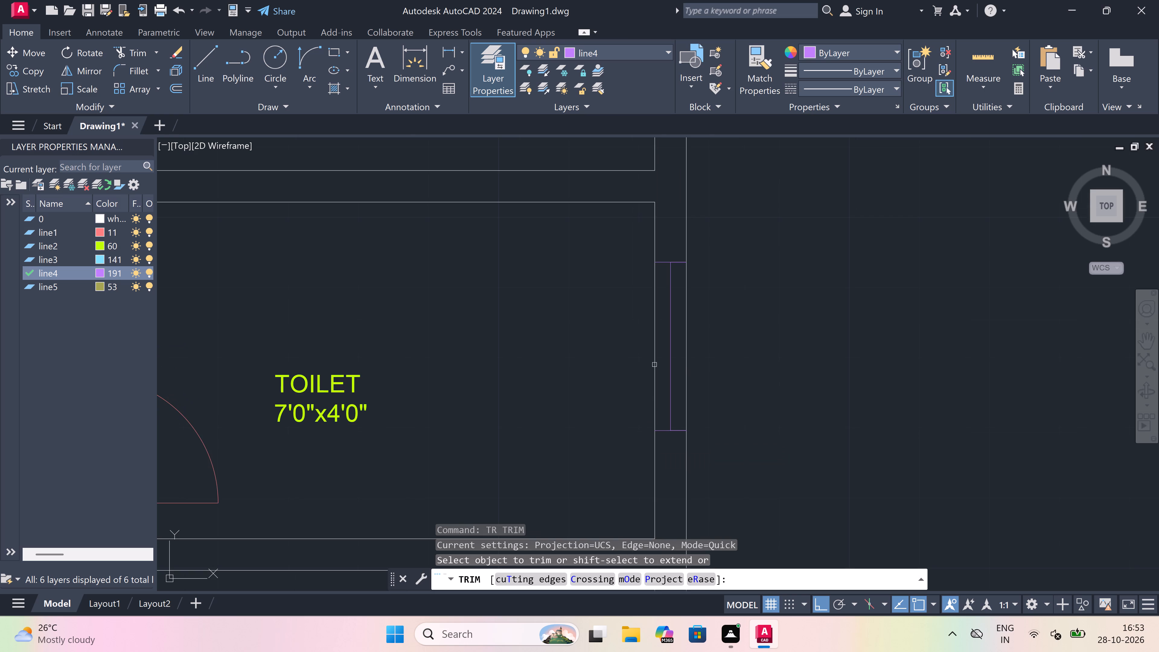
{"action": "left_click", "coordinate": [654, 335]}
{"action": "left_click", "coordinate": [684, 356]}
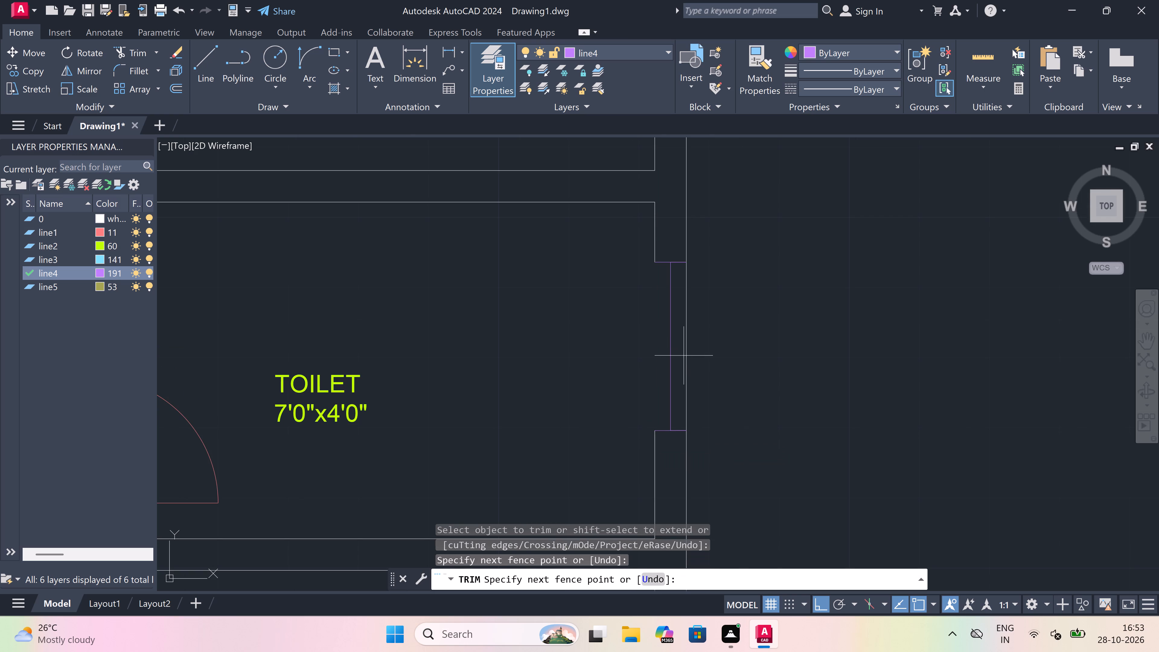
{"action": "left_click", "coordinate": [715, 357]}
{"action": "key", "text": "Escape"}
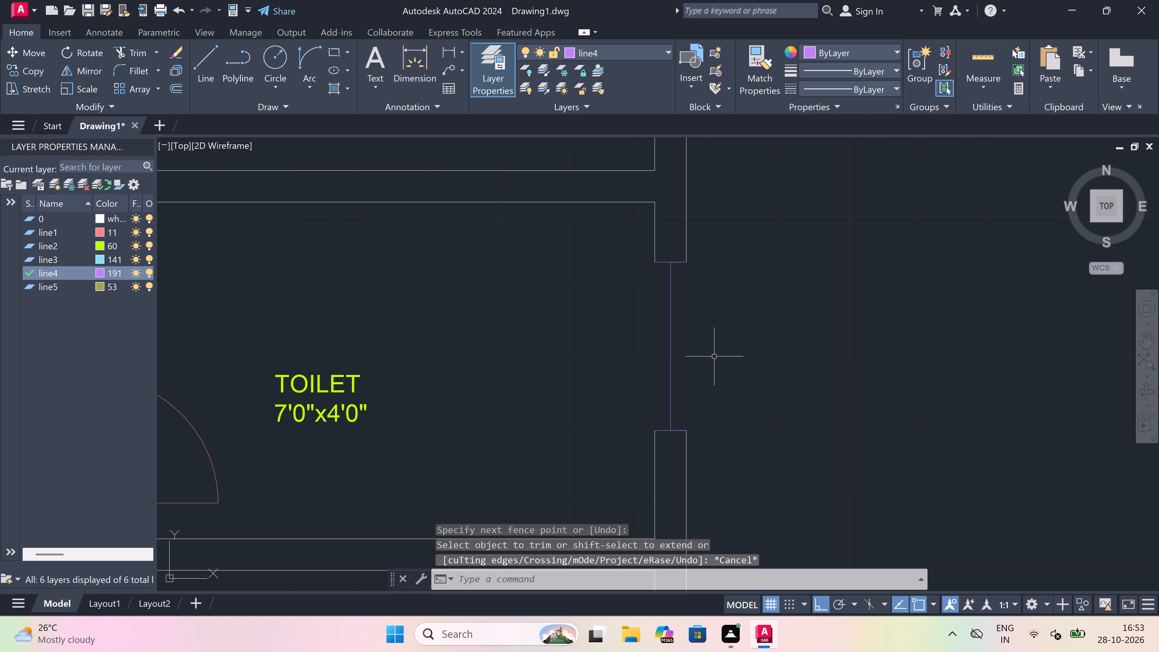
Draw the toilet window's east and west face lines on line4, joining the corners of its two end lines.
{"action": "type", "text": "l"}
{"action": "key", "text": "space"}
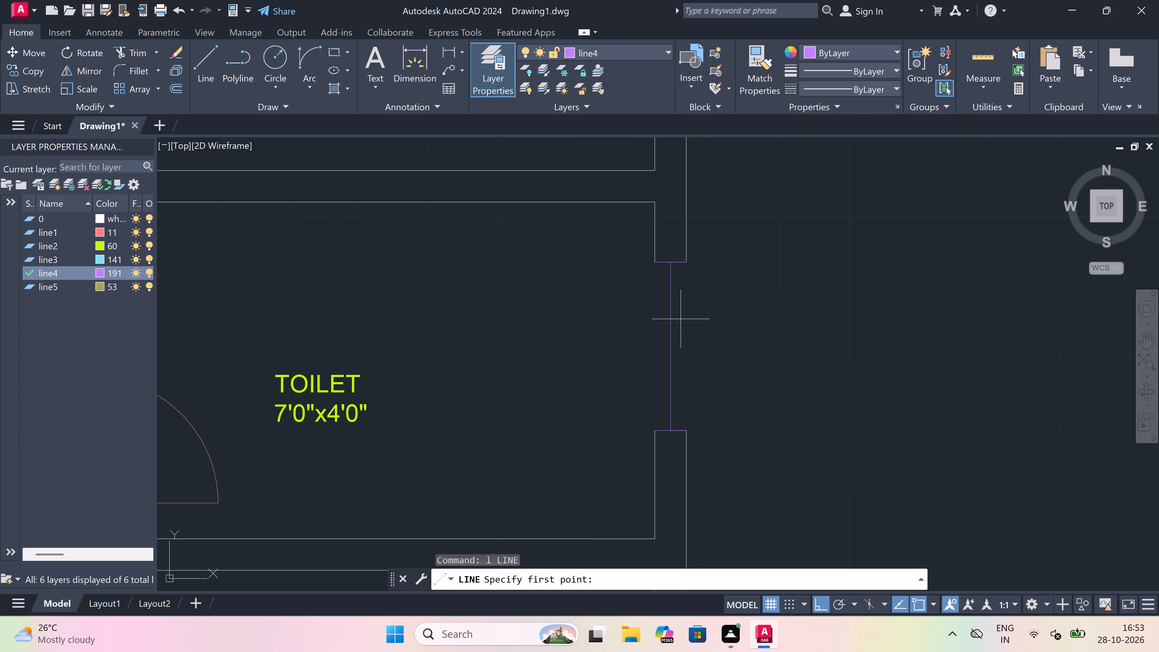
{"action": "left_click_drag", "start_coordinate": [683, 261], "coordinate": [683, 277]}
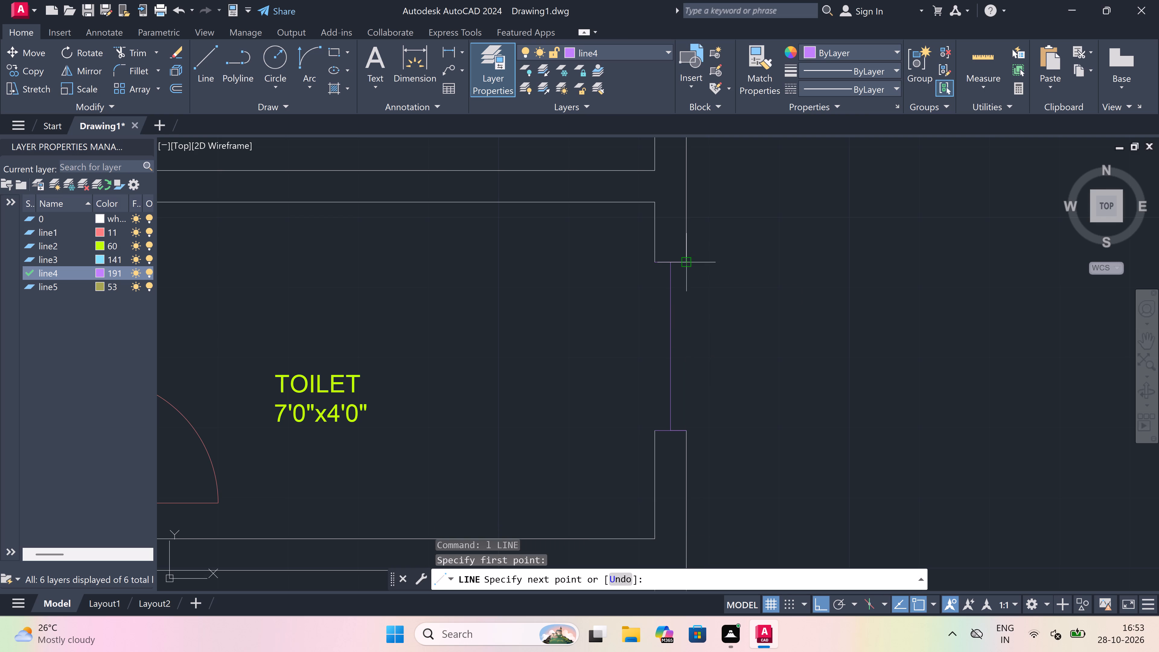
{"action": "left_click", "coordinate": [686, 428]}
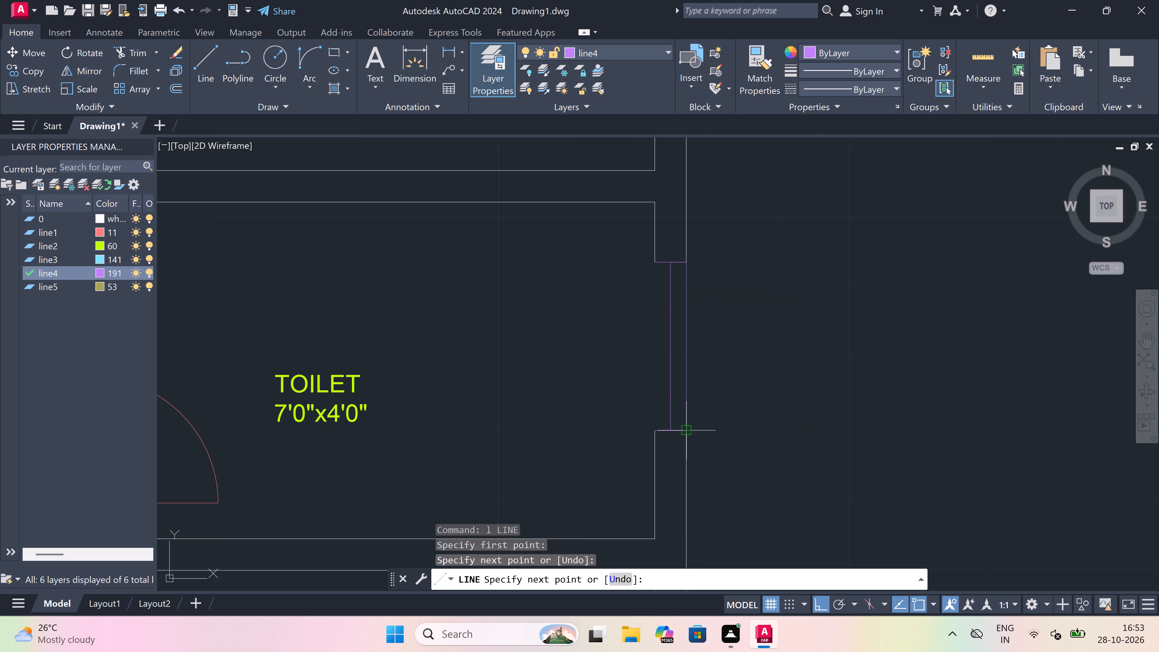
{"action": "key", "text": "Escape"}
{"action": "key", "text": "space"}
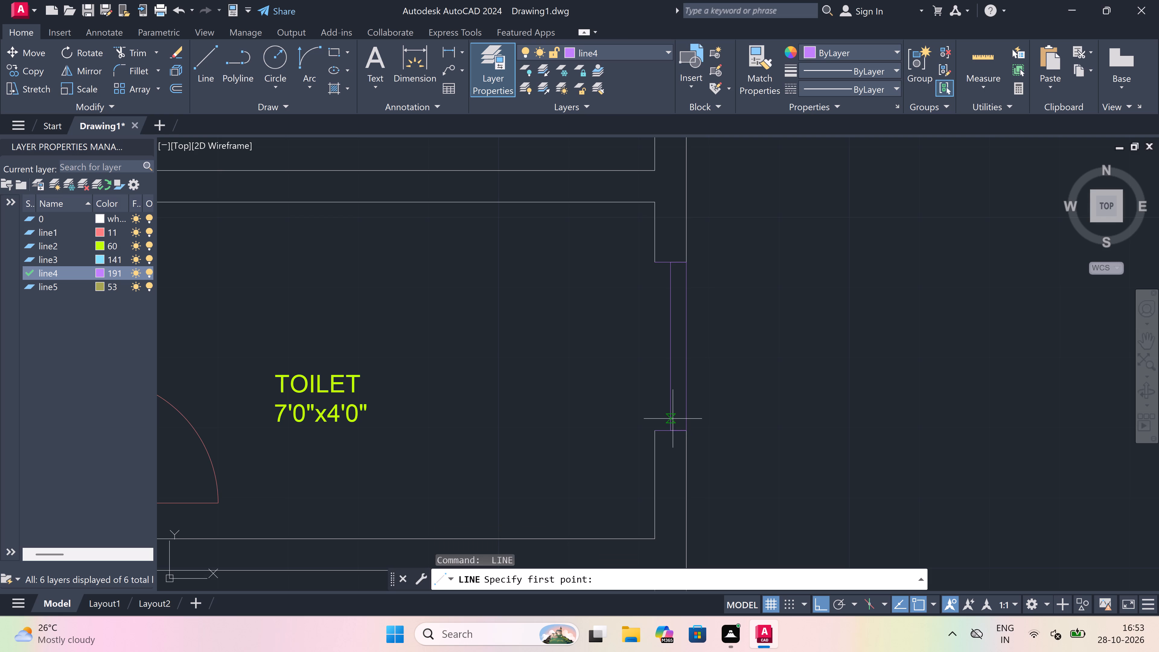
{"action": "left_click", "coordinate": [652, 430]}
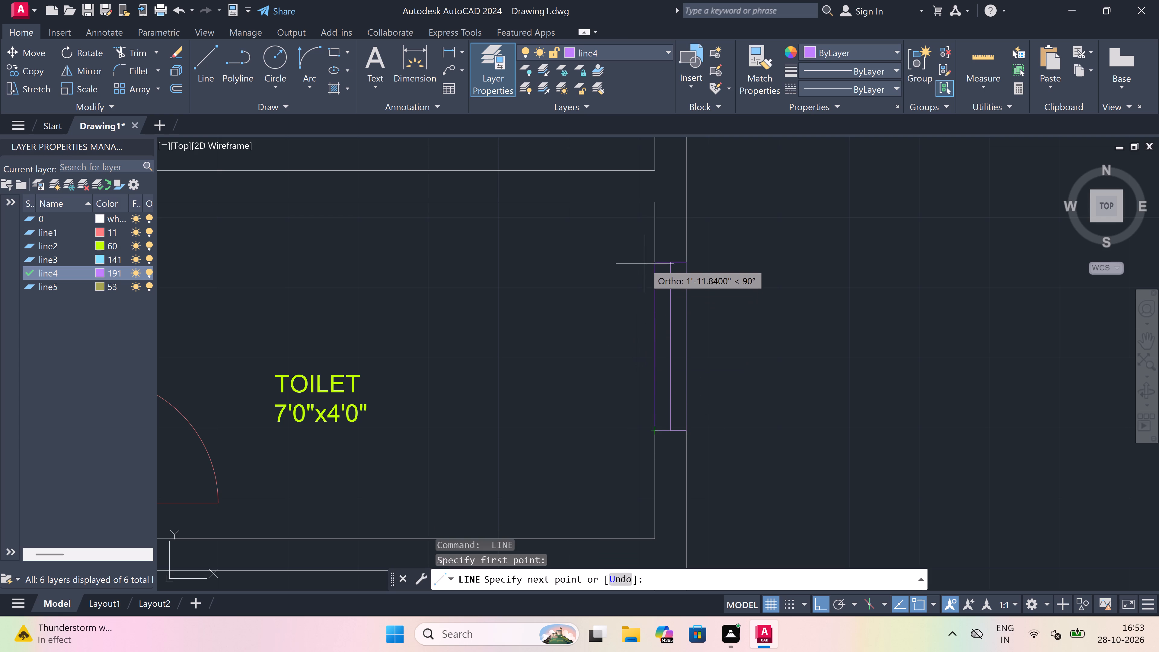
{"action": "left_click", "coordinate": [656, 260]}
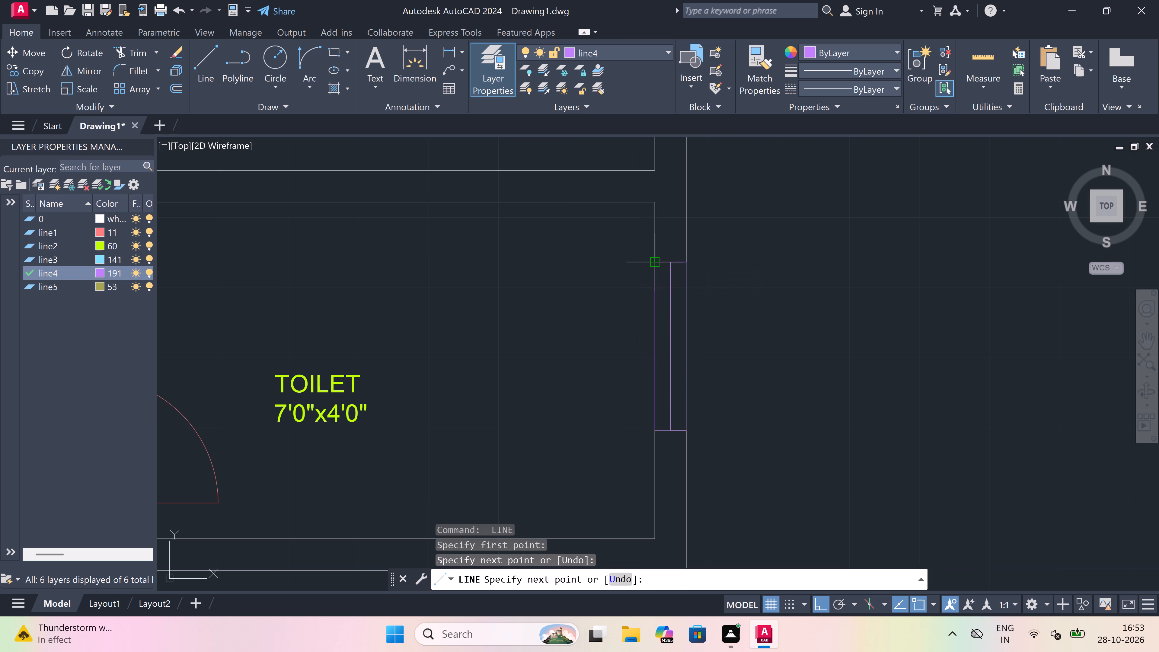
{"action": "key", "text": "Escape"}
{"action": "key", "text": "space"}
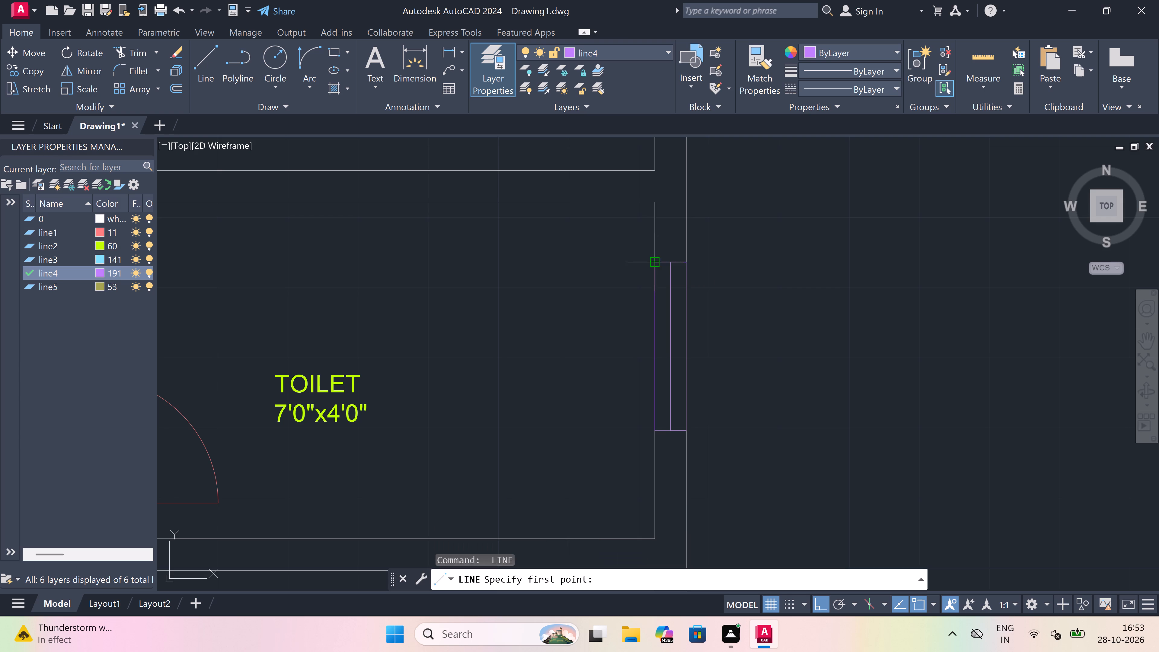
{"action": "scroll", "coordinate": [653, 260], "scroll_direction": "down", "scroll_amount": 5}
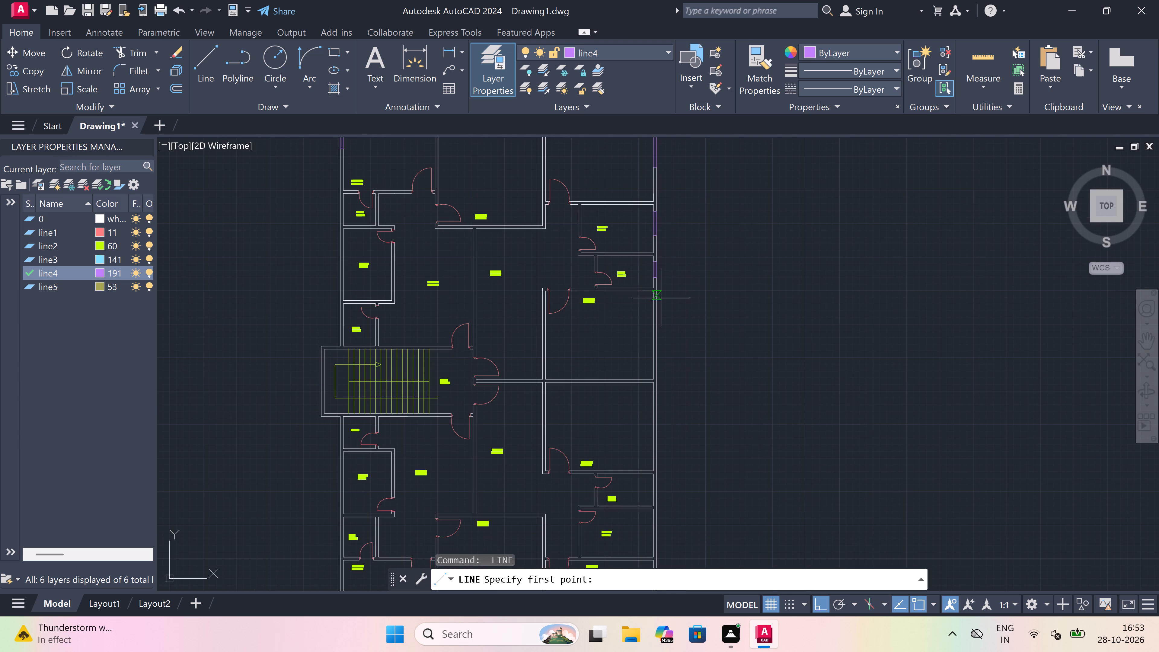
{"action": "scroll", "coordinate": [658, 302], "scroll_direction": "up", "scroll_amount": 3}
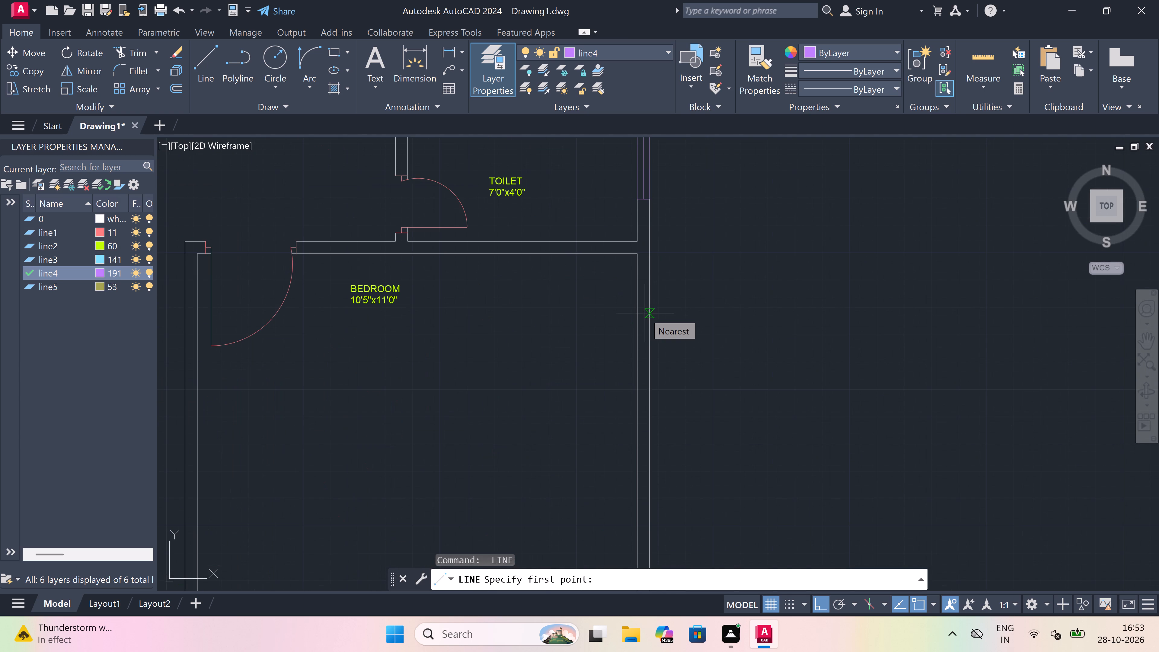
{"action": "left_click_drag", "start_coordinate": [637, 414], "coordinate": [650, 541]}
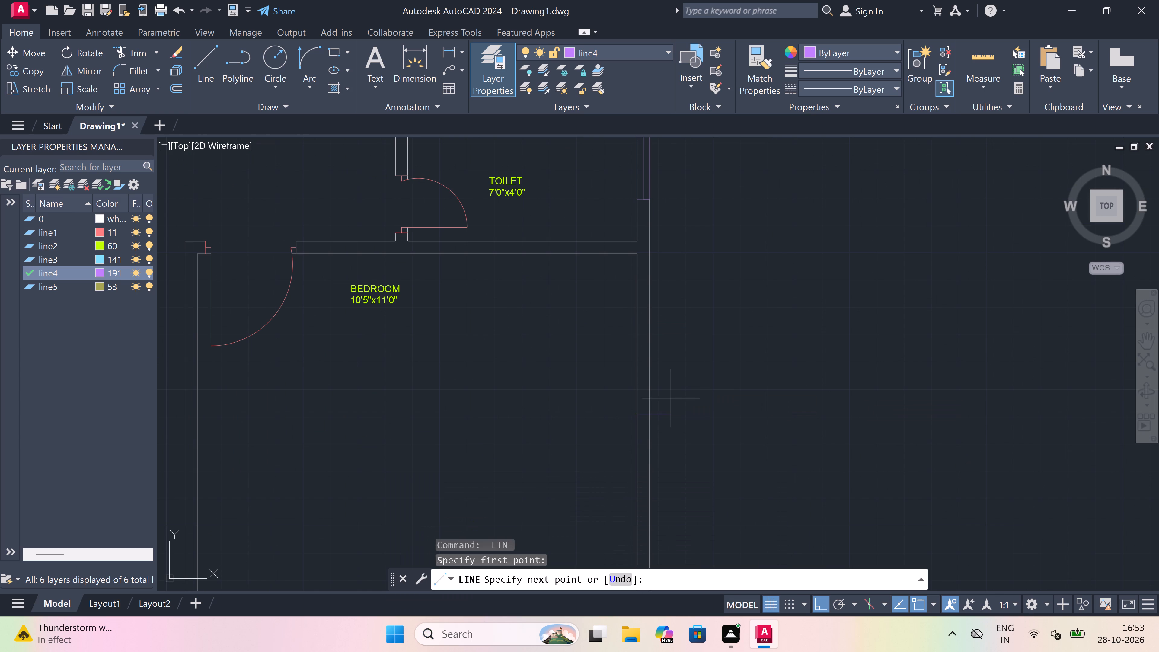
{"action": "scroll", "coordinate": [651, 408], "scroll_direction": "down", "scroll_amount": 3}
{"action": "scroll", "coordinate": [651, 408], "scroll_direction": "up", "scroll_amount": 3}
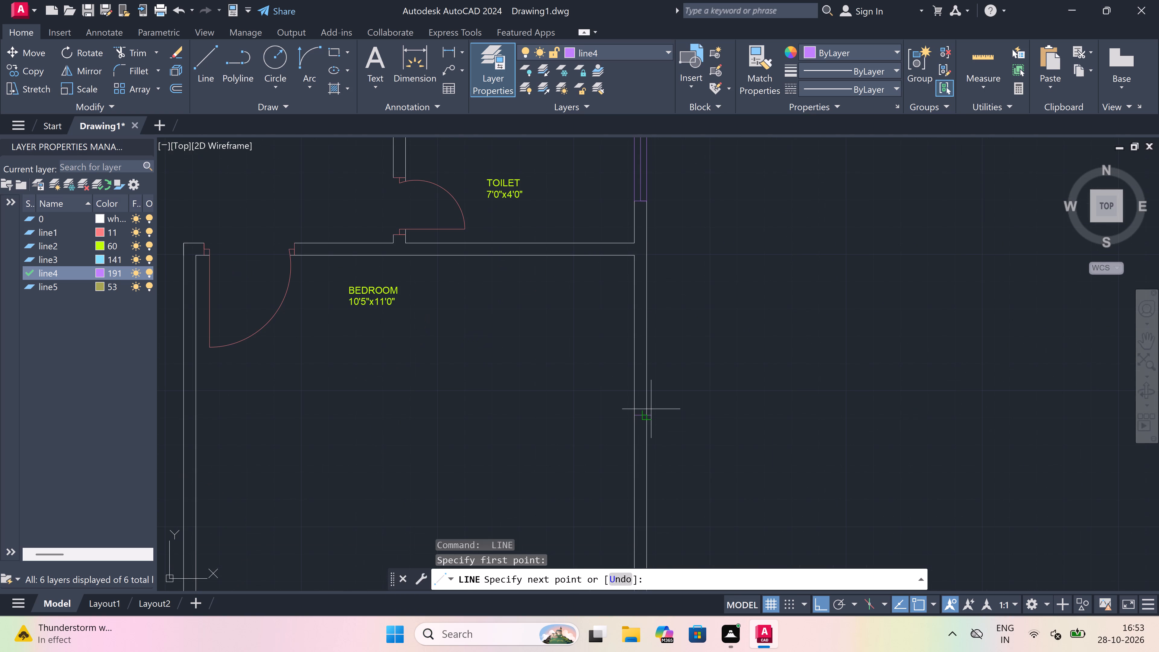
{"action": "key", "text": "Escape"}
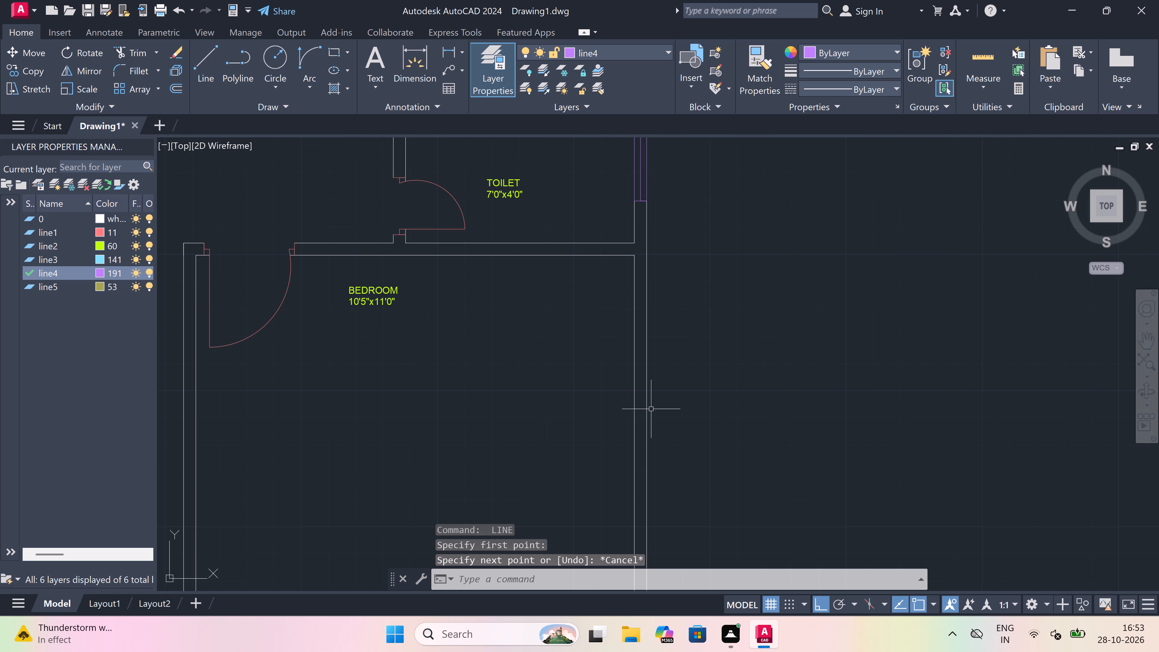
Draw a window end line across the east wall of the 10'5"x11'0" bedroom below the toilet, with a 5' centre line running south from its midpoint.
{"action": "key", "text": "space"}
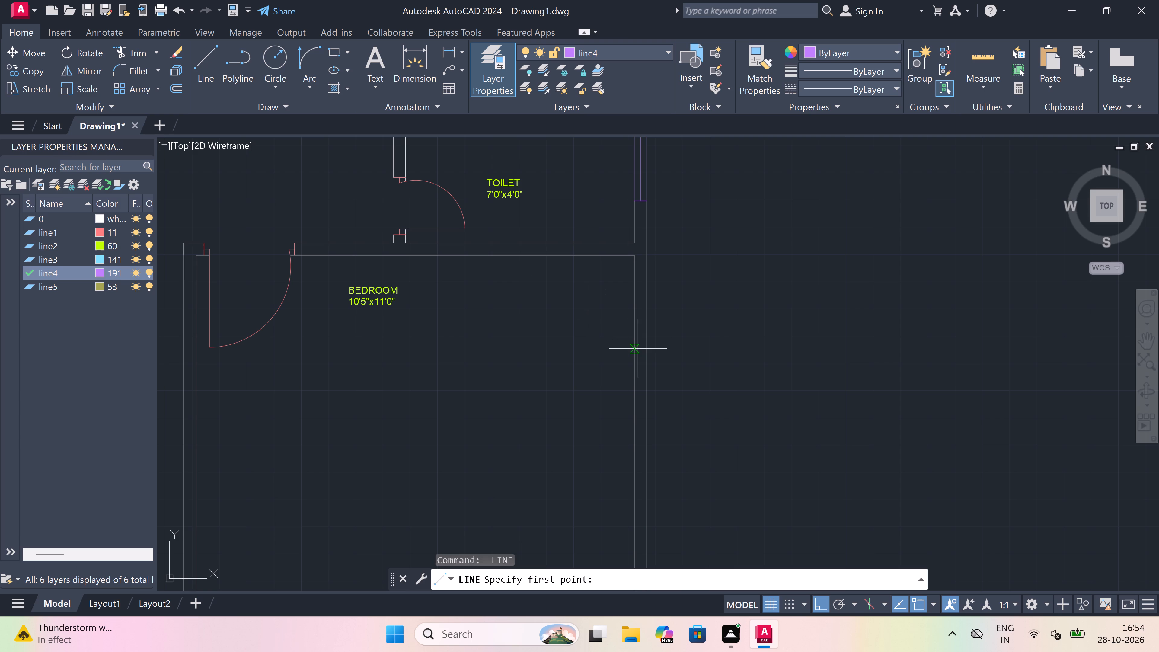
{"action": "left_click", "coordinate": [637, 349]}
{"action": "scroll", "coordinate": [637, 346], "scroll_direction": "up", "scroll_amount": 2}
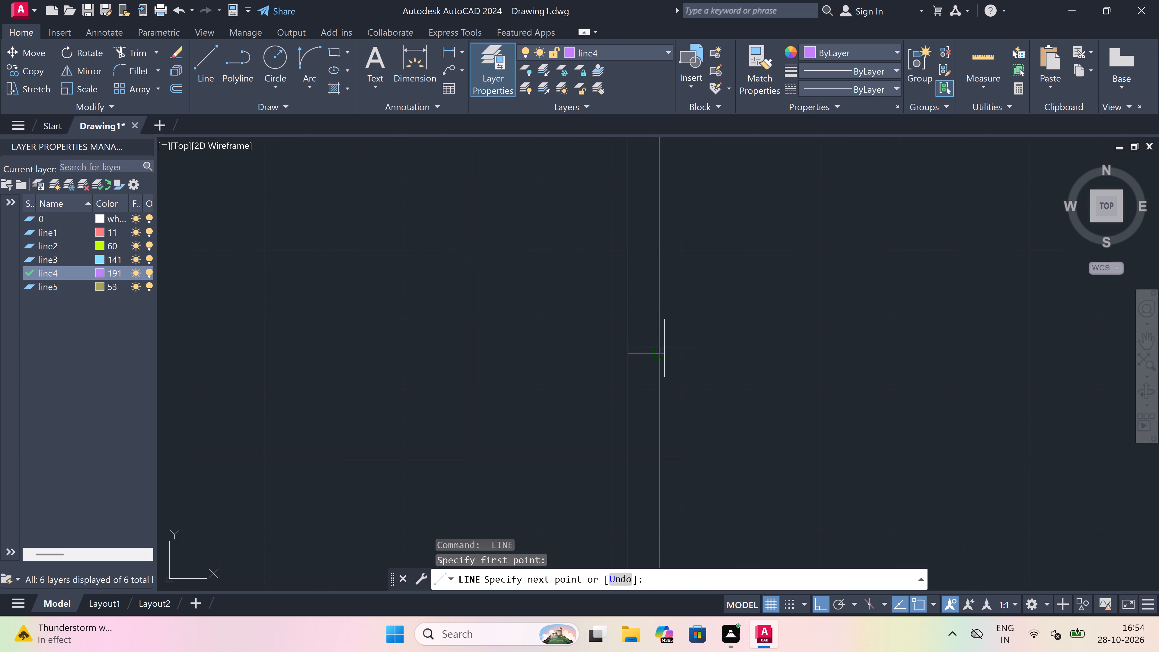
{"action": "left_click", "coordinate": [661, 353]}
{"action": "left_click", "coordinate": [642, 350]}
{"action": "scroll", "coordinate": [642, 350], "scroll_direction": "down", "scroll_amount": 4}
{"action": "scroll", "coordinate": [645, 365], "scroll_direction": "up", "scroll_amount": 4}
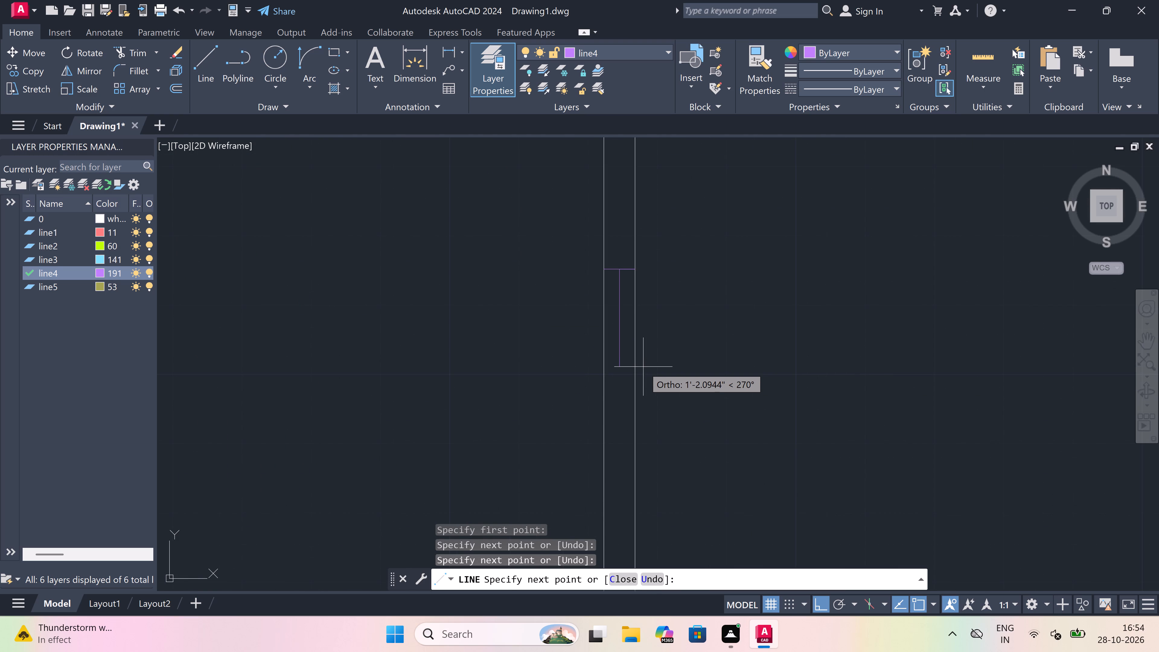
{"action": "type", "text": "5'"}
{"action": "key", "text": "space"}
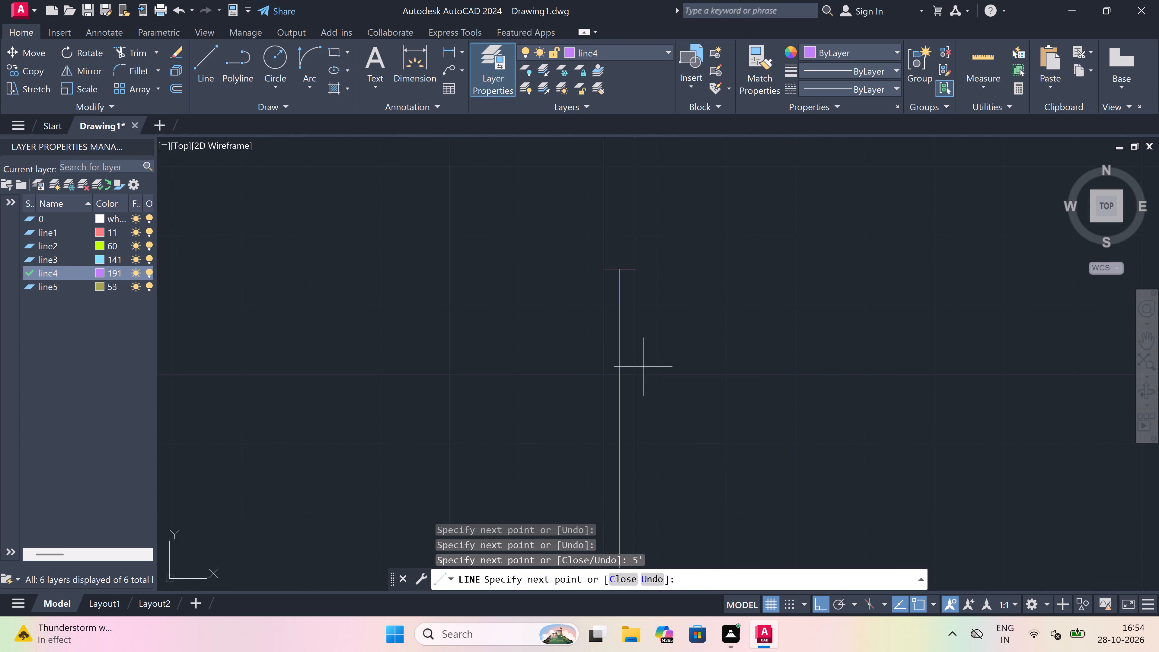
Close the south end of the bedroom window's 5' centre line with a line across the full wall thickness.
{"action": "scroll", "coordinate": [643, 367], "scroll_direction": "down", "scroll_amount": 5}
{"action": "scroll", "coordinate": [648, 371], "scroll_direction": "up", "scroll_amount": 2}
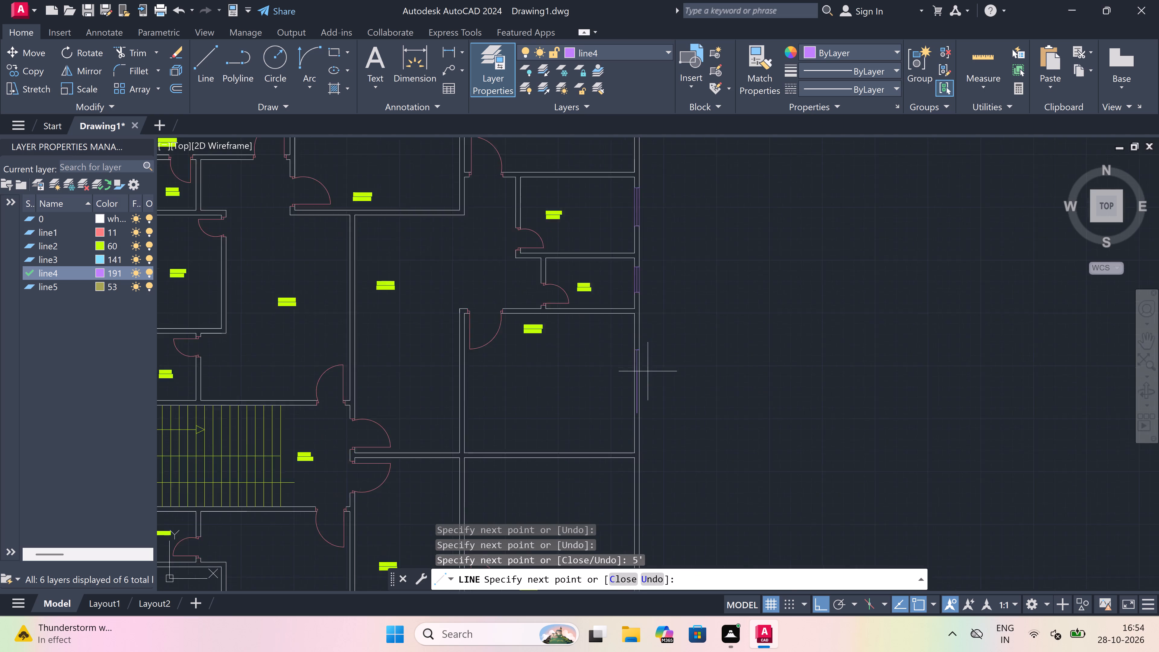
{"action": "scroll", "coordinate": [631, 430], "scroll_direction": "up", "scroll_amount": 3}
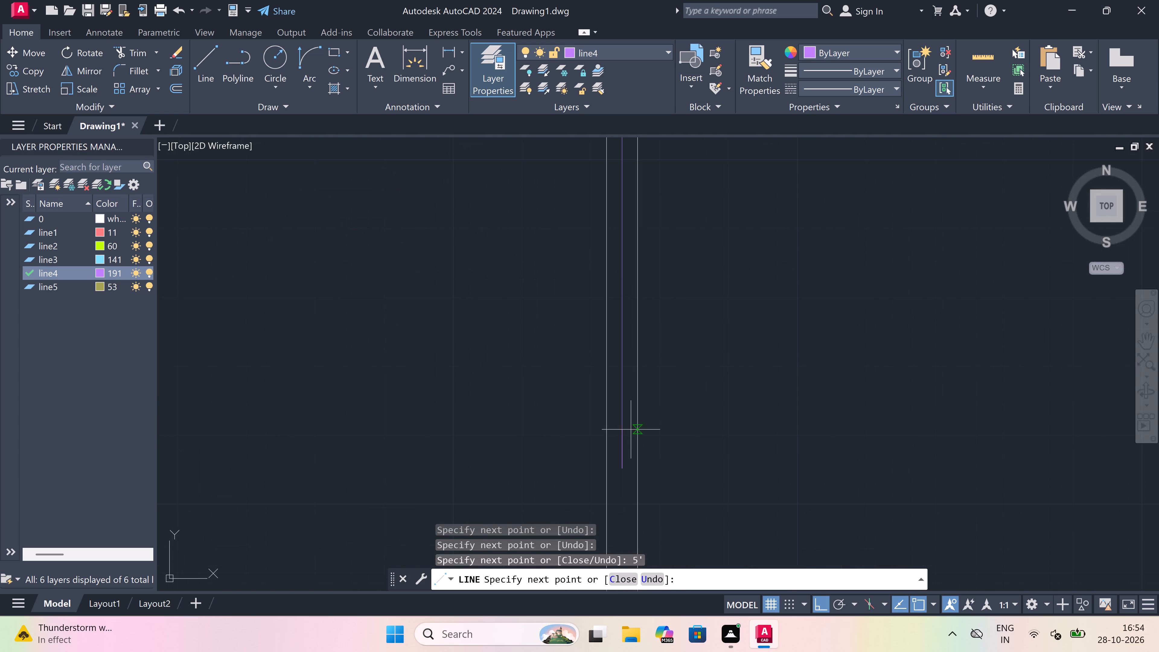
{"action": "scroll", "coordinate": [628, 465], "scroll_direction": "up", "scroll_amount": 2}
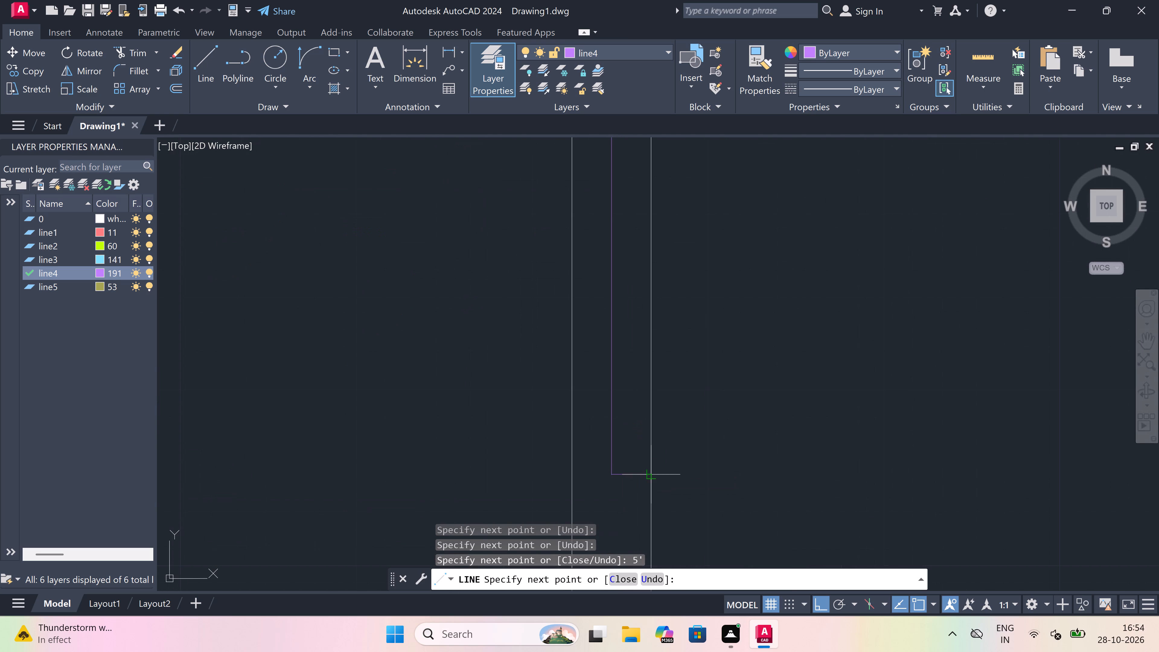
{"action": "left_click", "coordinate": [650, 472]}
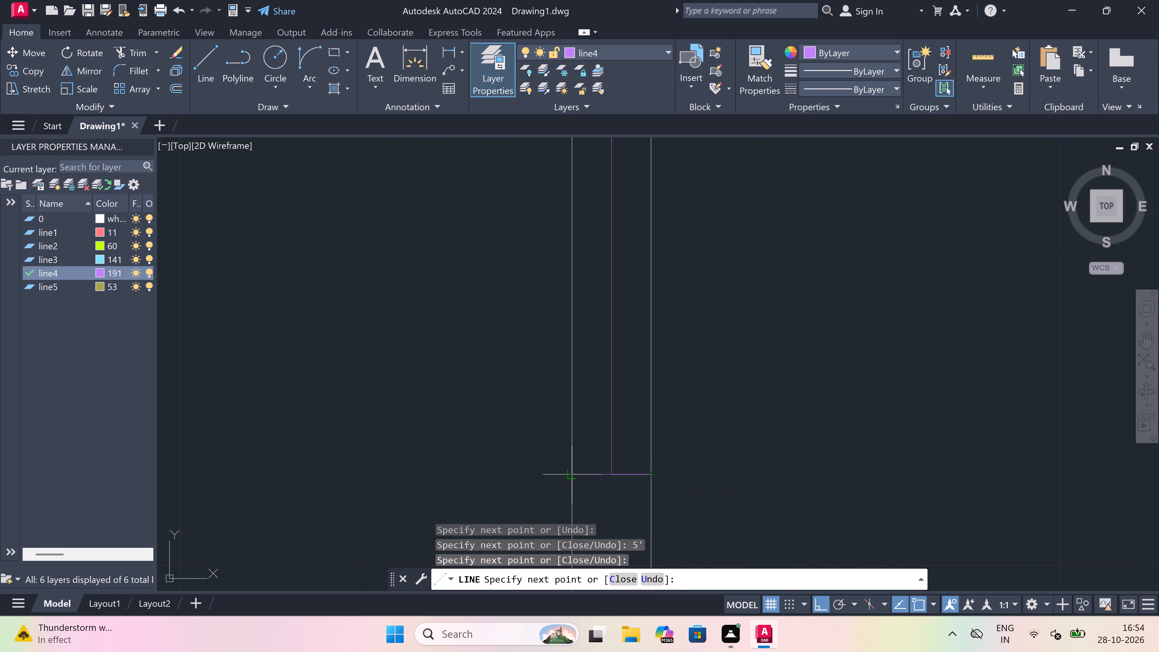
{"action": "left_click", "coordinate": [569, 475]}
{"action": "key", "text": "Escape"}
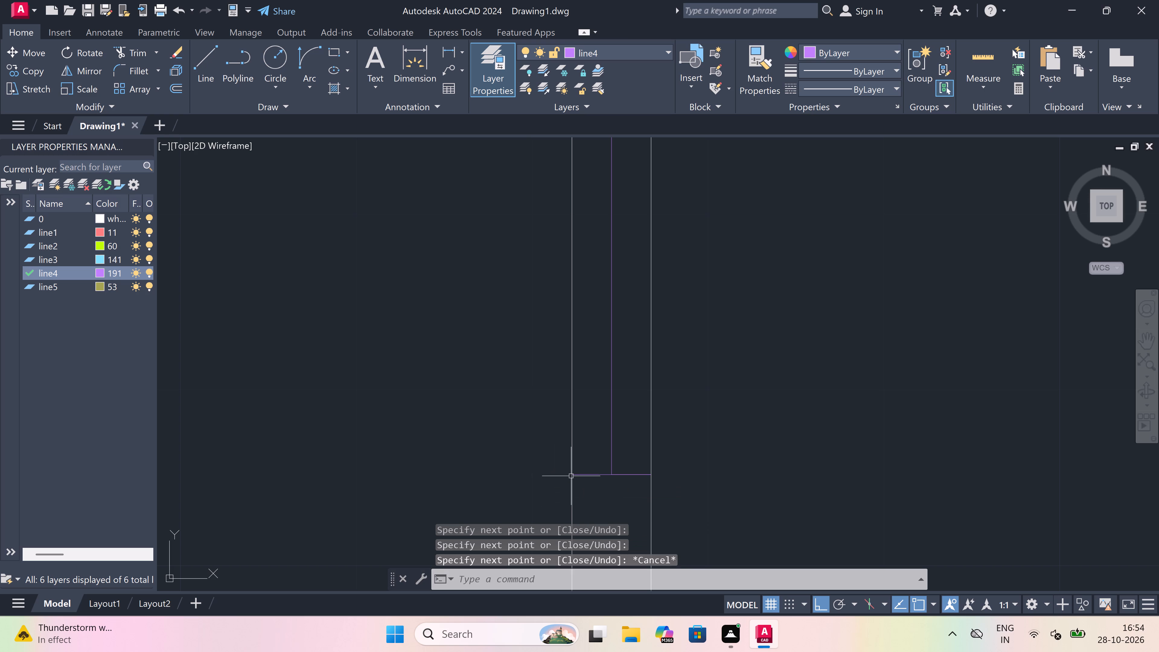
Trim both face lines of the bedroom's east wall between the two window end lines.
{"action": "type", "text": "tr"}
{"action": "key", "text": "space"}
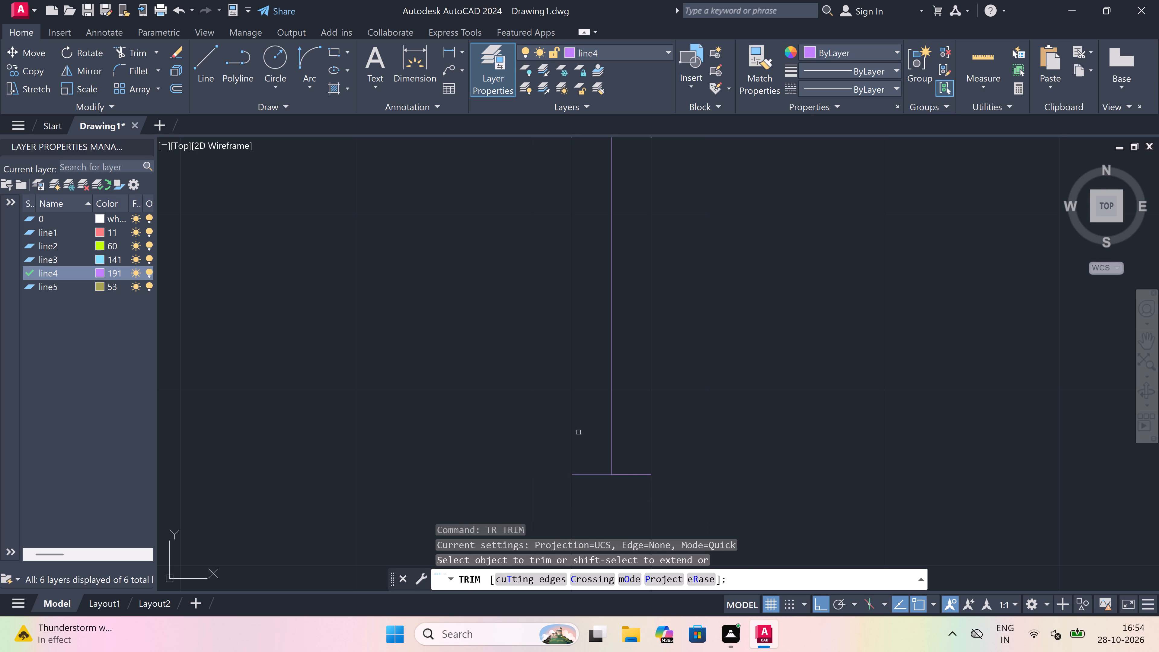
{"action": "scroll", "coordinate": [578, 432], "scroll_direction": "up", "scroll_amount": 1}
{"action": "scroll", "coordinate": [578, 432], "scroll_direction": "down", "scroll_amount": 5}
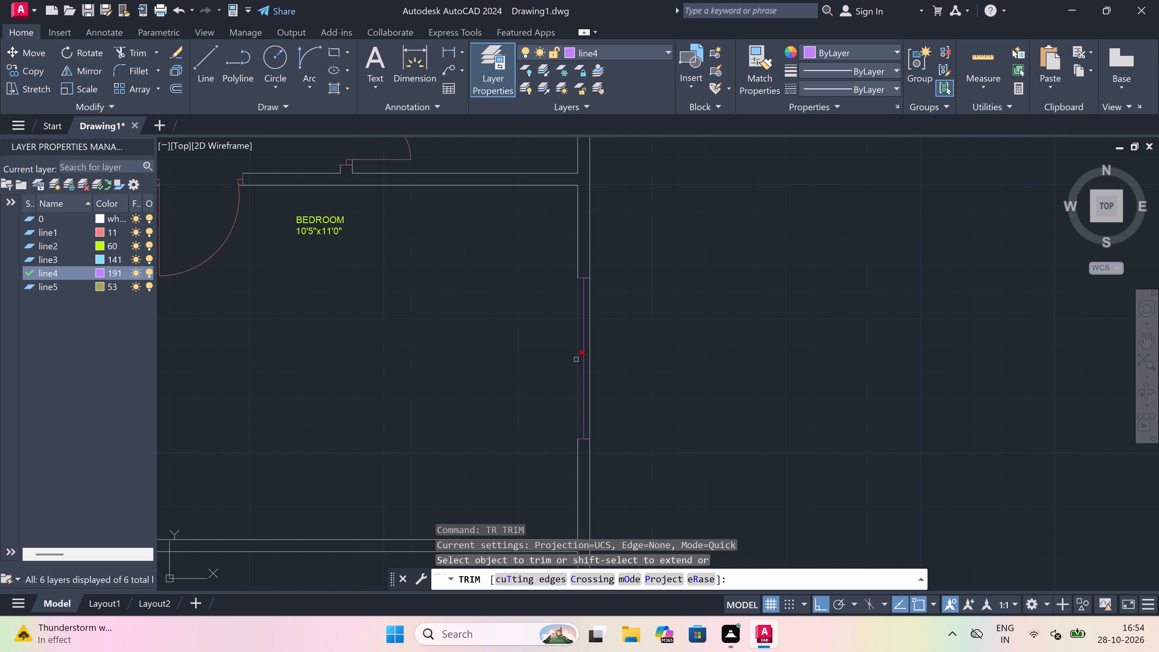
{"action": "left_click", "coordinate": [577, 359]}
{"action": "scroll", "coordinate": [587, 336], "scroll_direction": "up", "scroll_amount": 1}
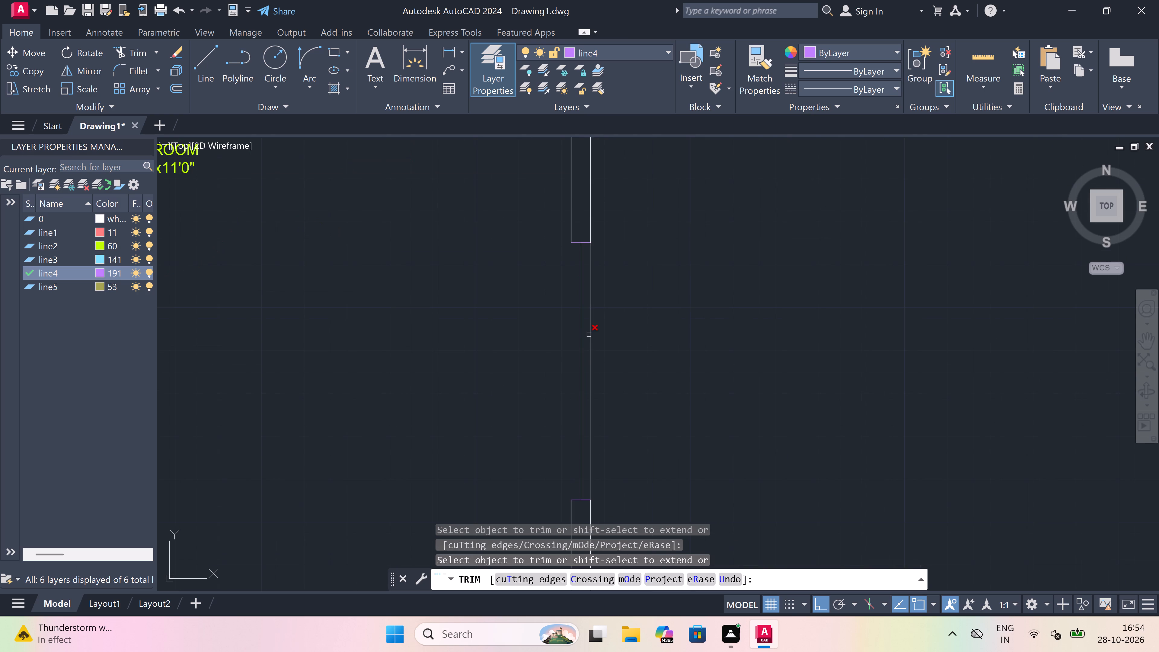
{"action": "left_click", "coordinate": [589, 334]}
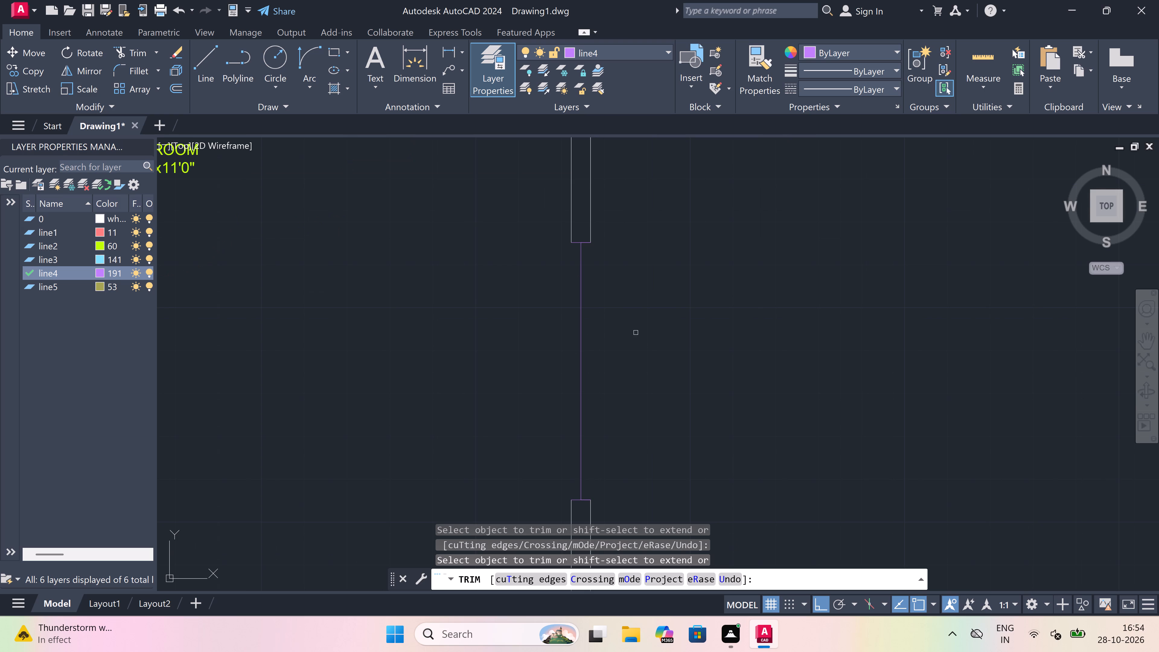
{"action": "key", "text": "Escape"}
Draw the bedroom window's west and east face lines on line4, joining the corners of its two end lines.
{"action": "type", "text": "l"}
{"action": "key", "text": "space"}
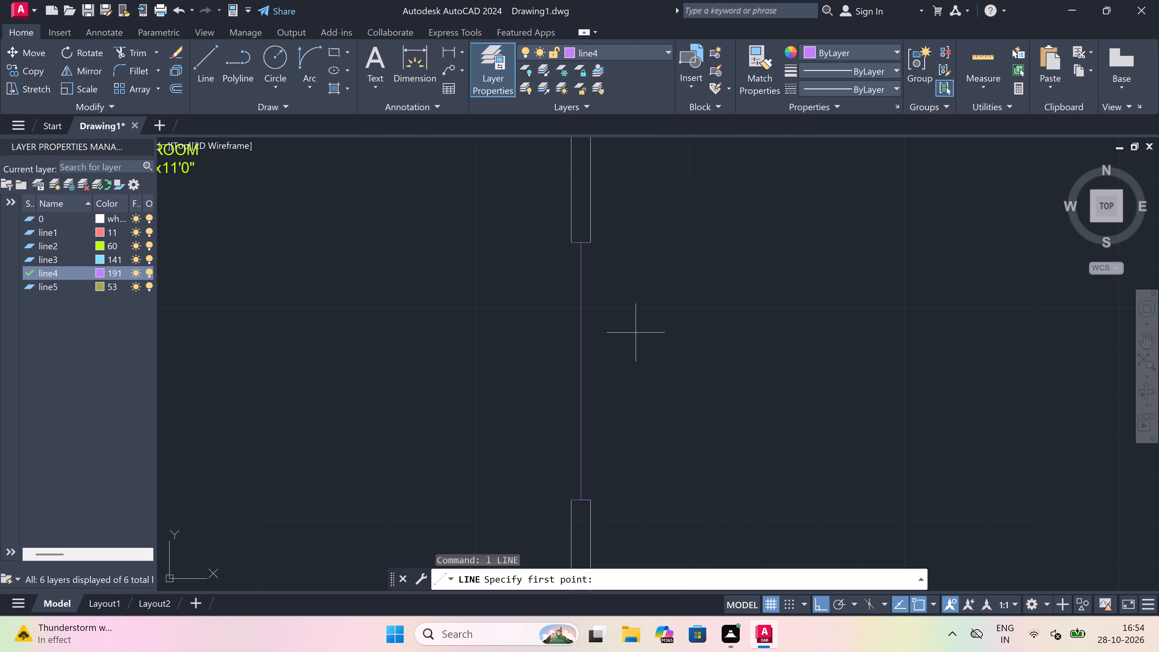
{"action": "left_click", "coordinate": [572, 244]}
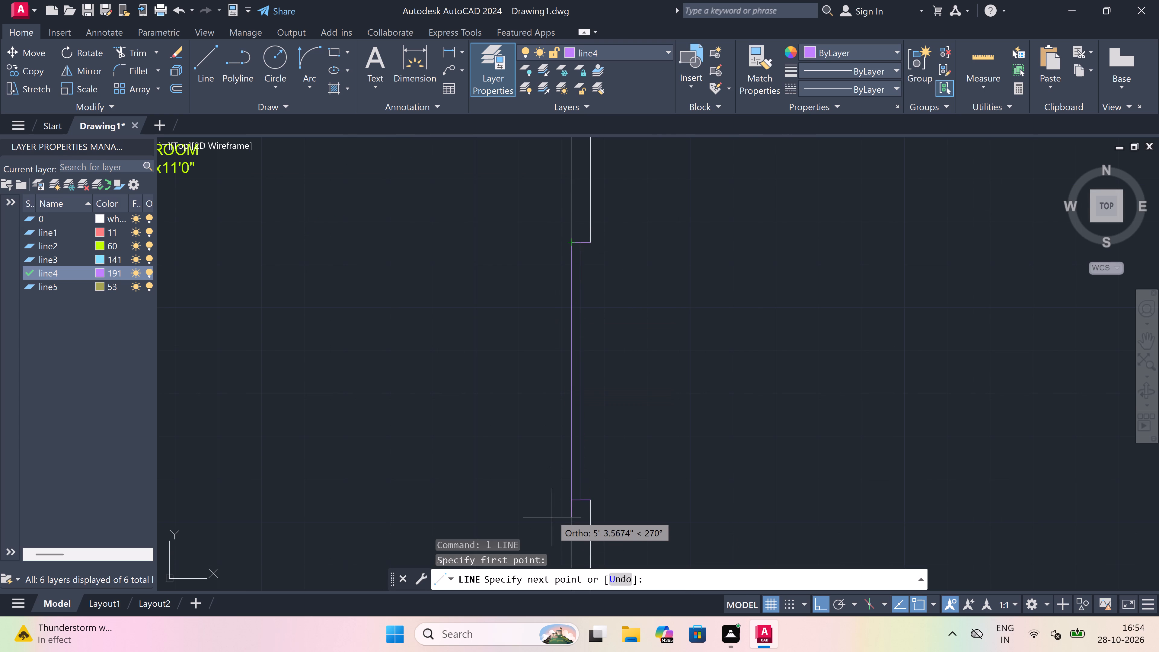
{"action": "left_click", "coordinate": [573, 500]}
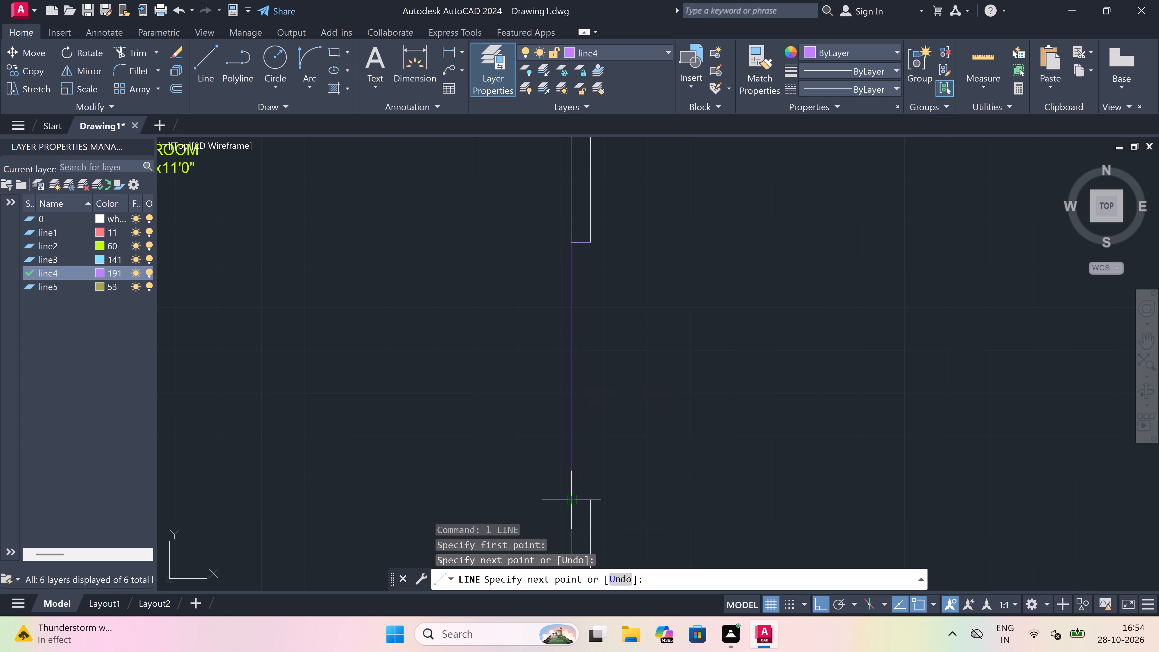
{"action": "key", "text": "Escape"}
{"action": "key", "text": "space"}
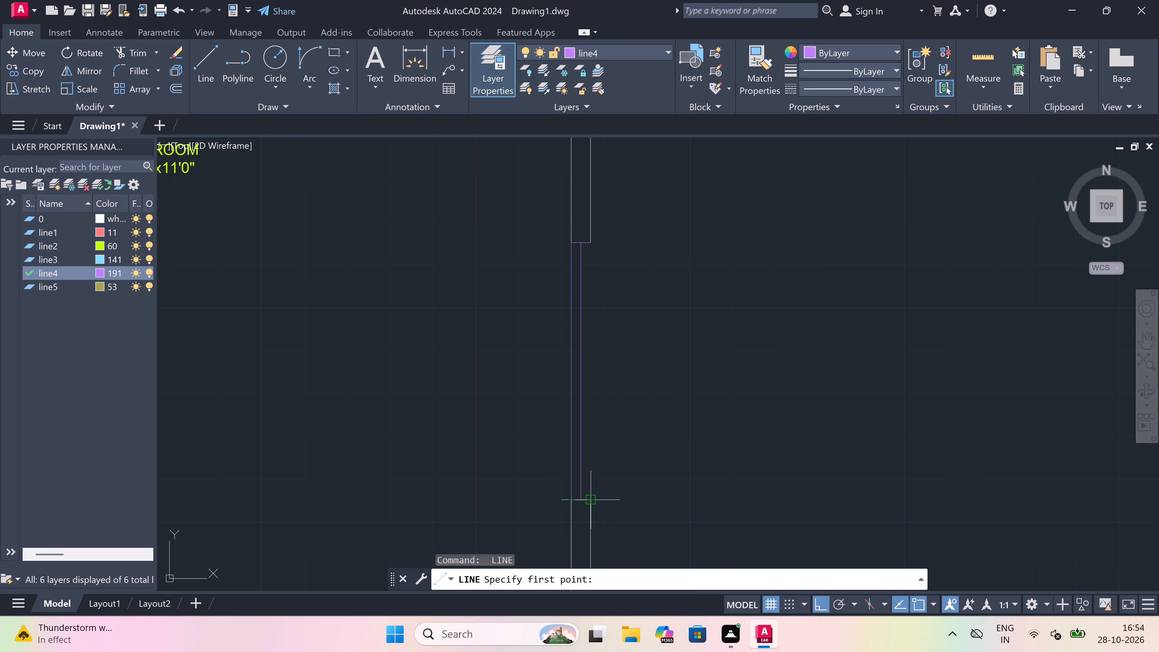
{"action": "left_click_drag", "start_coordinate": [587, 498], "coordinate": [587, 467]}
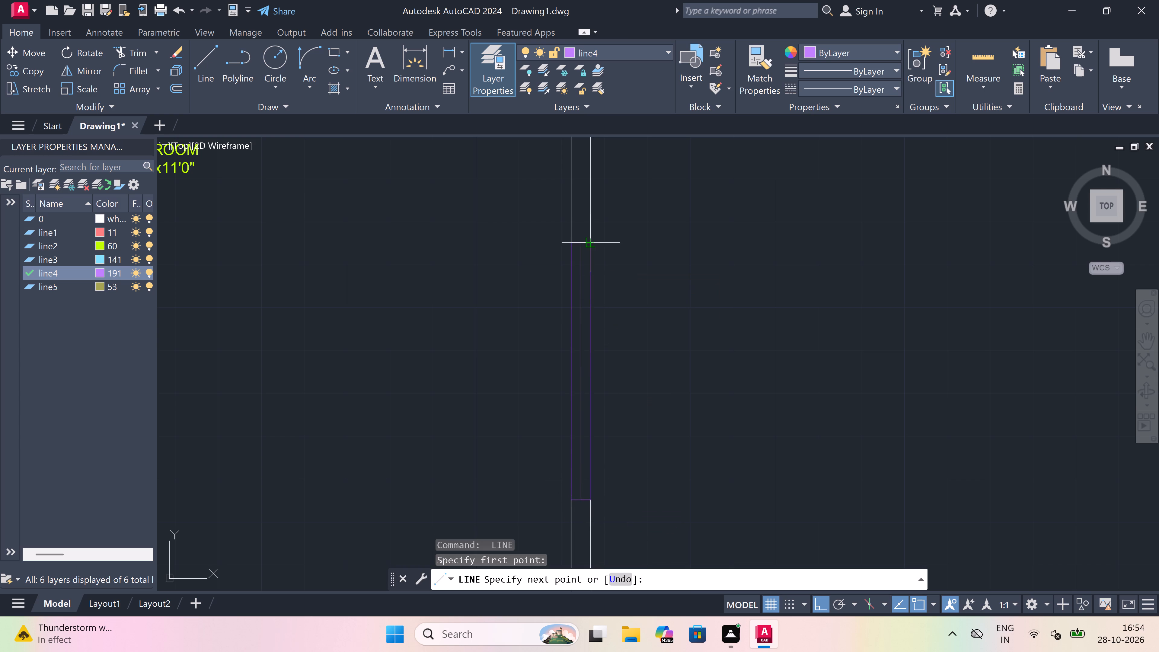
{"action": "left_click", "coordinate": [592, 239]}
{"action": "key", "text": "Escape"}
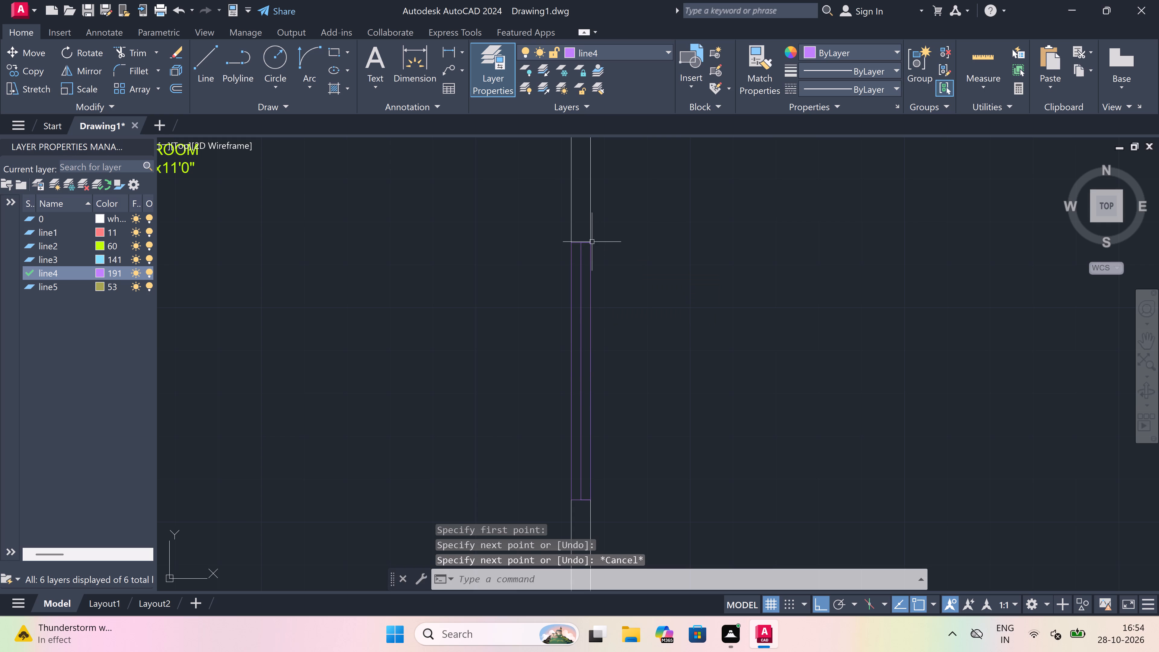
Draw a window end line across the east wall of the adjoining 10'5"x11'0" bedroom to the south, with a 5' centre line running south from its midpoint.
{"action": "key", "text": "space"}
{"action": "scroll", "coordinate": [593, 241], "scroll_direction": "down", "scroll_amount": 5}
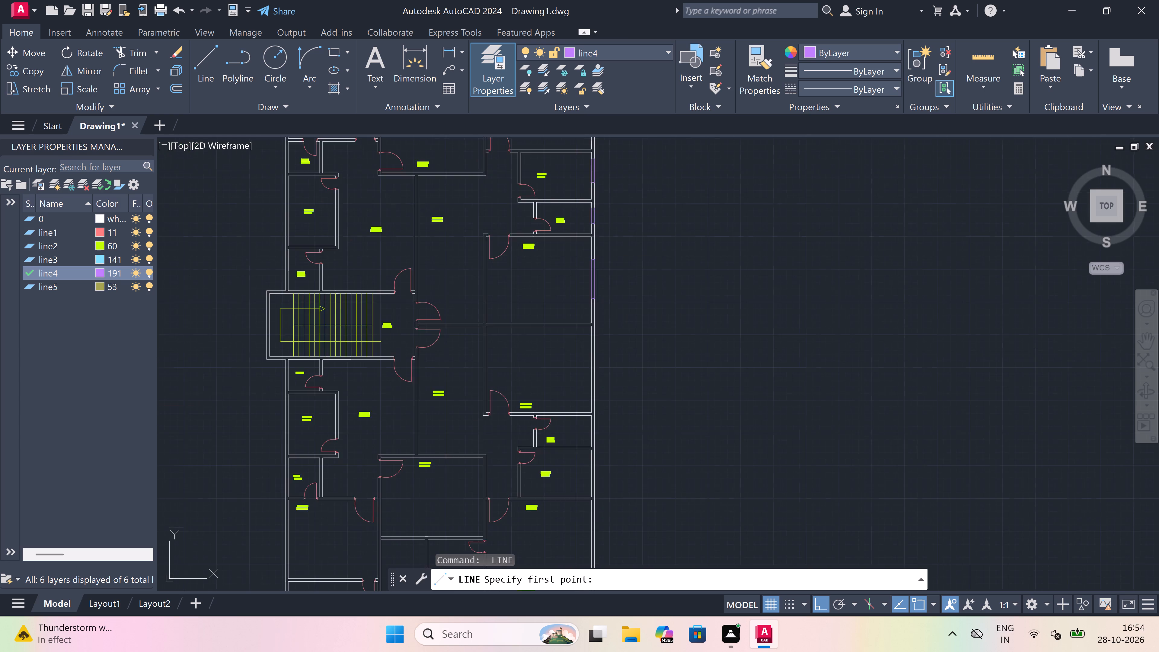
{"action": "scroll", "coordinate": [591, 318], "scroll_direction": "up", "scroll_amount": 1}
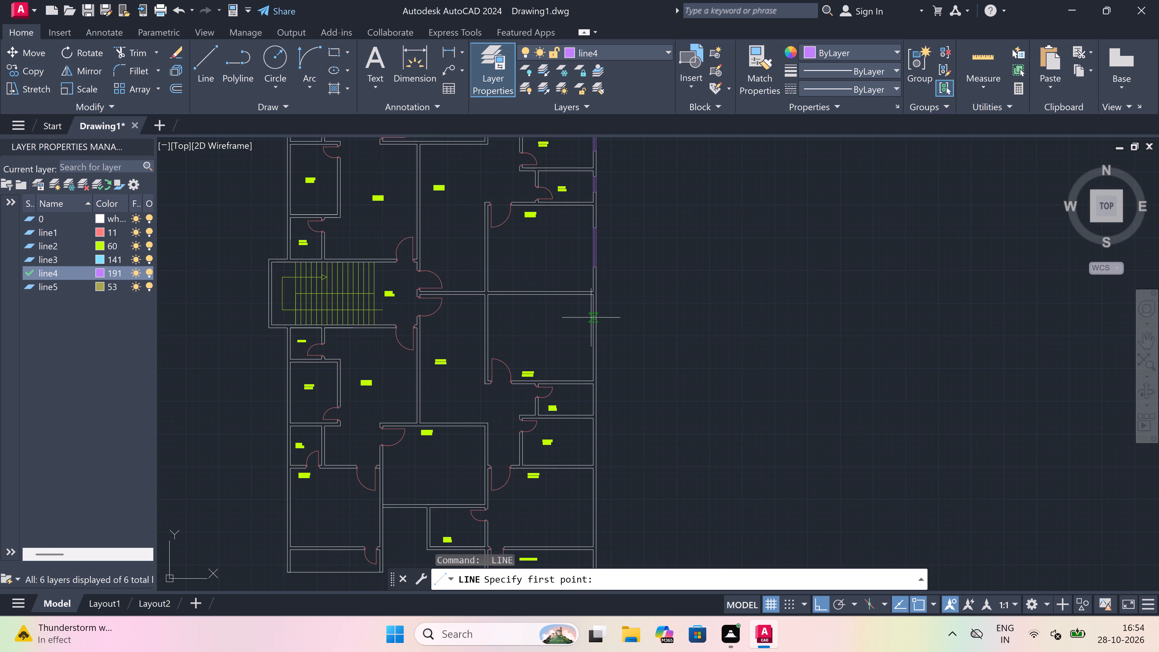
{"action": "scroll", "coordinate": [592, 318], "scroll_direction": "up", "scroll_amount": 2}
{"action": "left_click", "coordinate": [596, 306]}
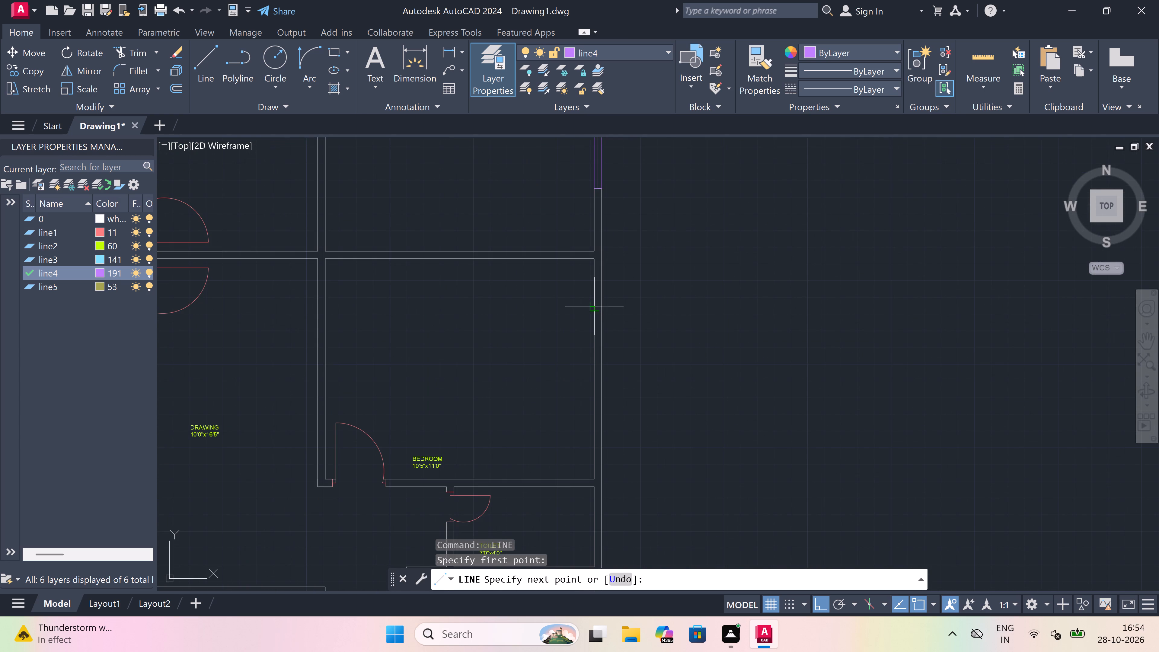
{"action": "scroll", "coordinate": [596, 306], "scroll_direction": "up", "scroll_amount": 3}
{"action": "left_click_drag", "start_coordinate": [613, 304], "coordinate": [595, 300]}
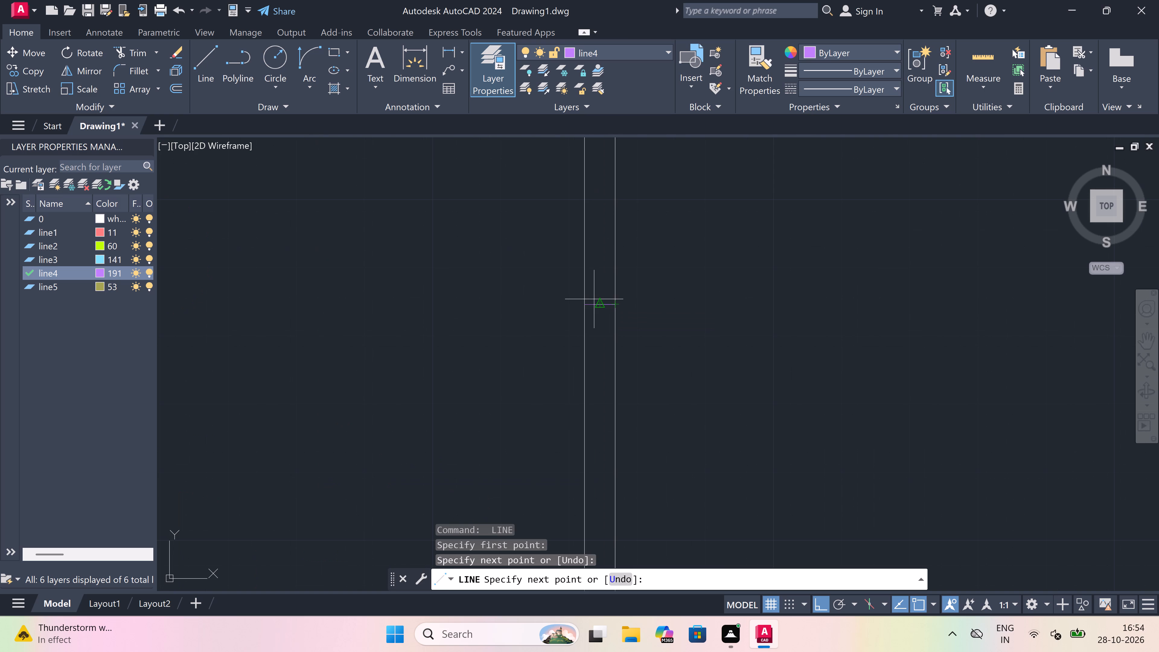
{"action": "left_click", "coordinate": [599, 303]}
{"action": "scroll", "coordinate": [599, 303], "scroll_direction": "down", "scroll_amount": 3}
{"action": "scroll", "coordinate": [599, 324], "scroll_direction": "up", "scroll_amount": 3}
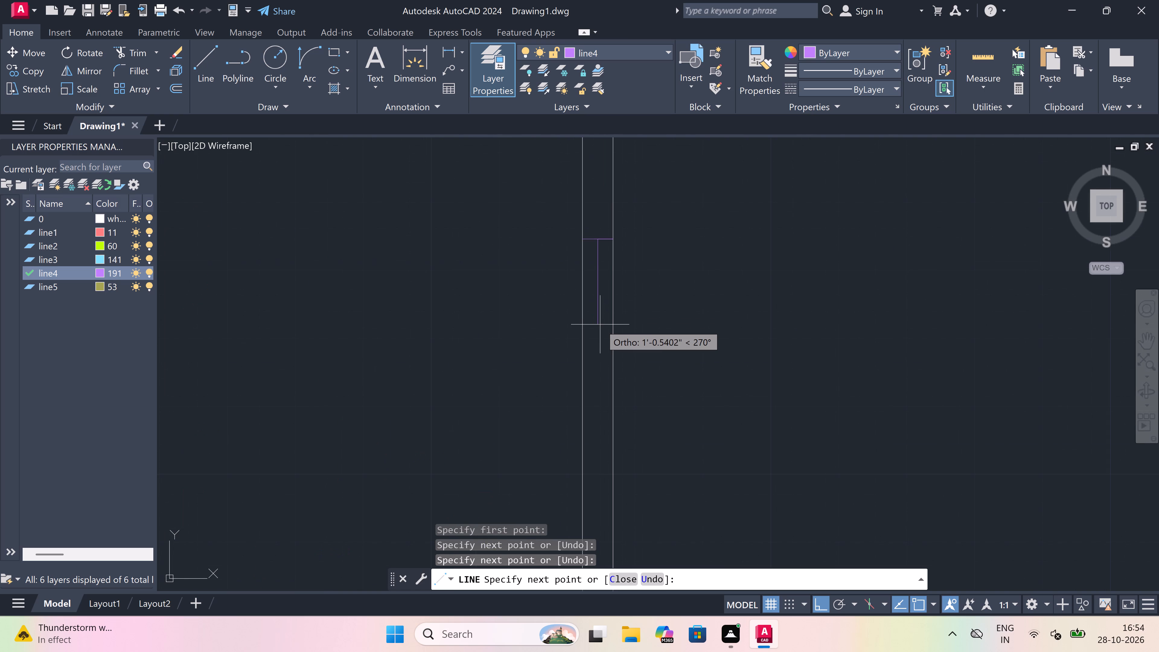
{"action": "key", "text": "5"}
{"action": "type", "text": "'"}
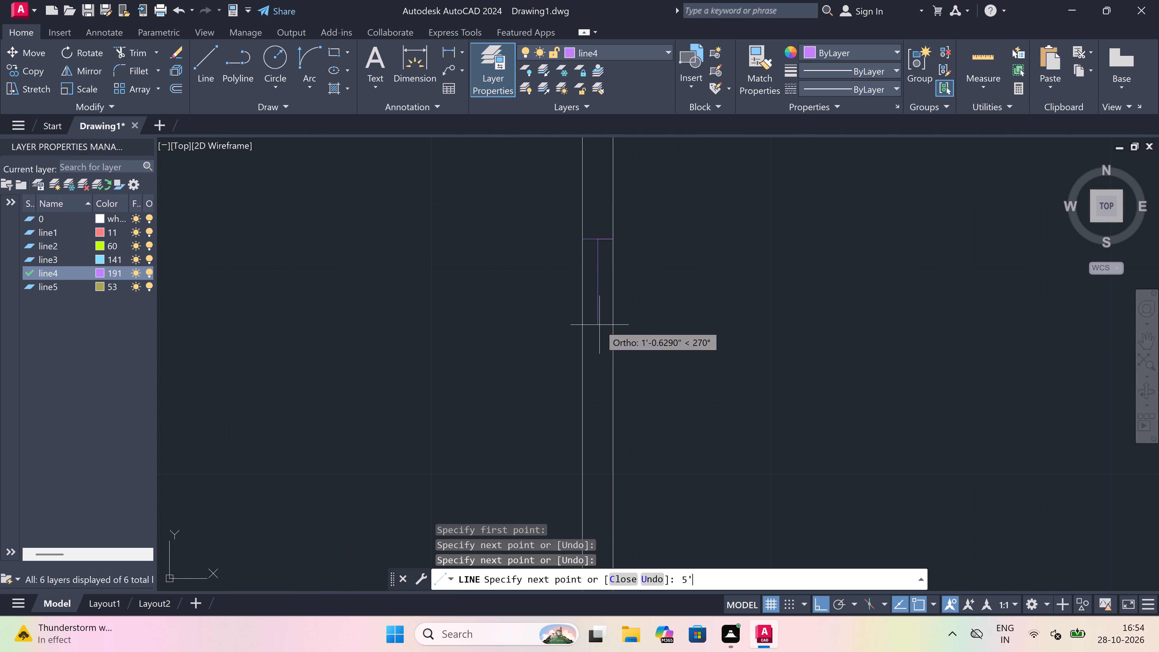
{"action": "key", "text": "space"}
Close the south end of the southern bedroom window's 5' centre line with a line across the full wall thickness.
{"action": "scroll", "coordinate": [599, 325], "scroll_direction": "up", "scroll_amount": 1}
{"action": "scroll", "coordinate": [599, 325], "scroll_direction": "down", "scroll_amount": 4}
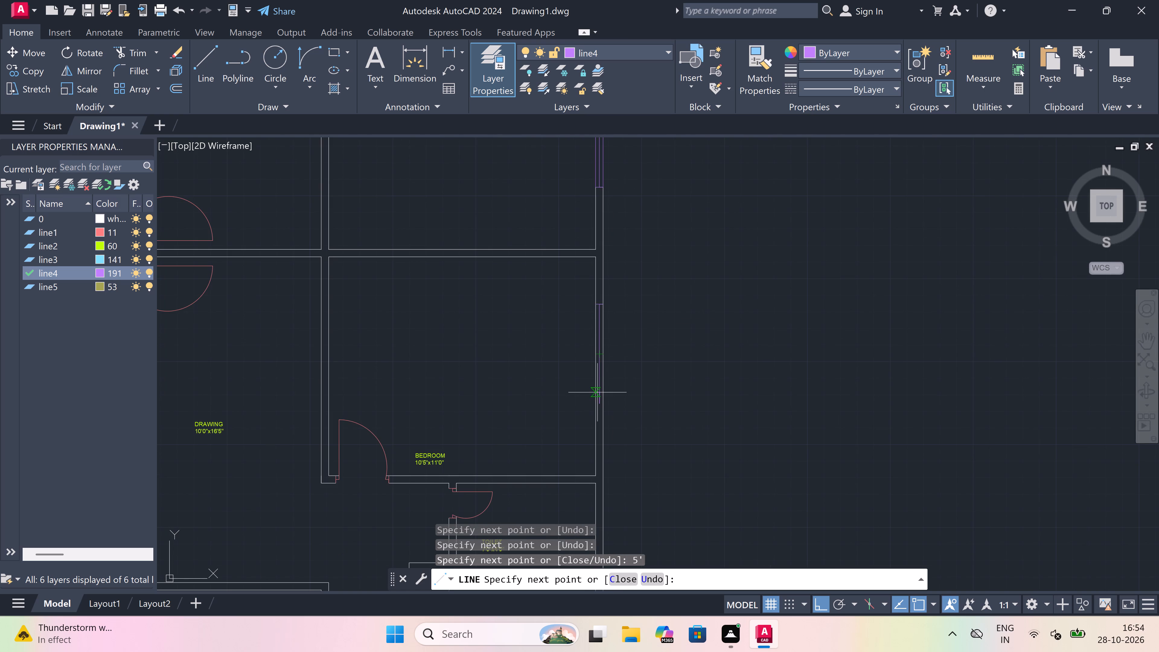
{"action": "scroll", "coordinate": [596, 414], "scroll_direction": "up", "scroll_amount": 3}
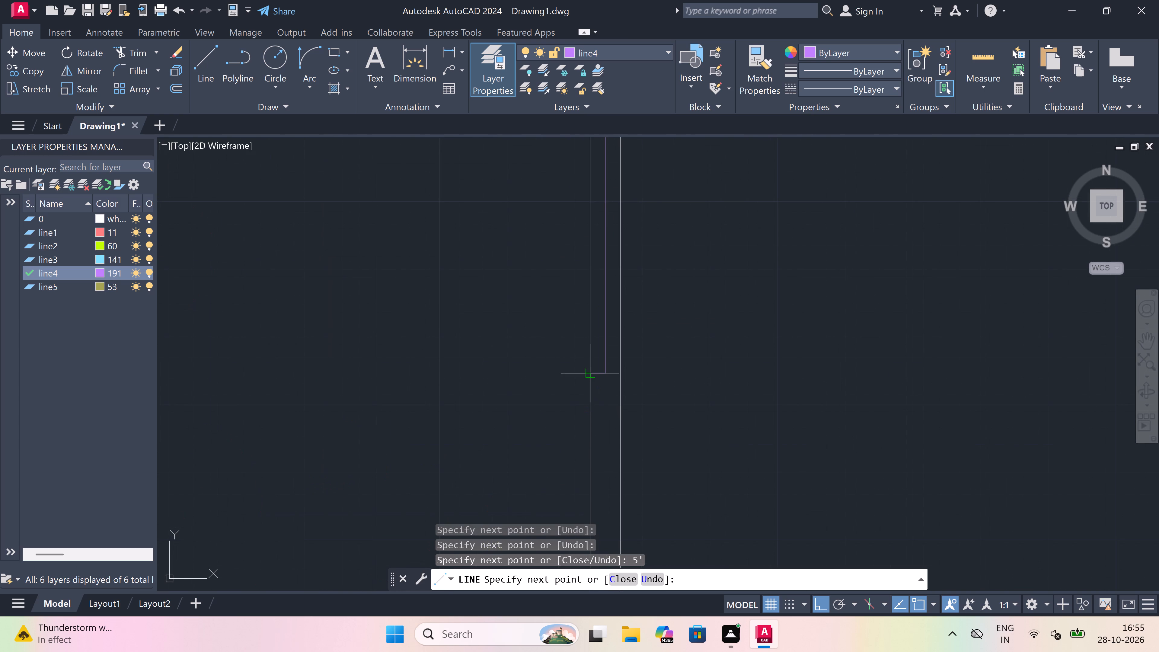
{"action": "left_click", "coordinate": [586, 373]}
{"action": "scroll", "coordinate": [586, 373], "scroll_direction": "up", "scroll_amount": 2}
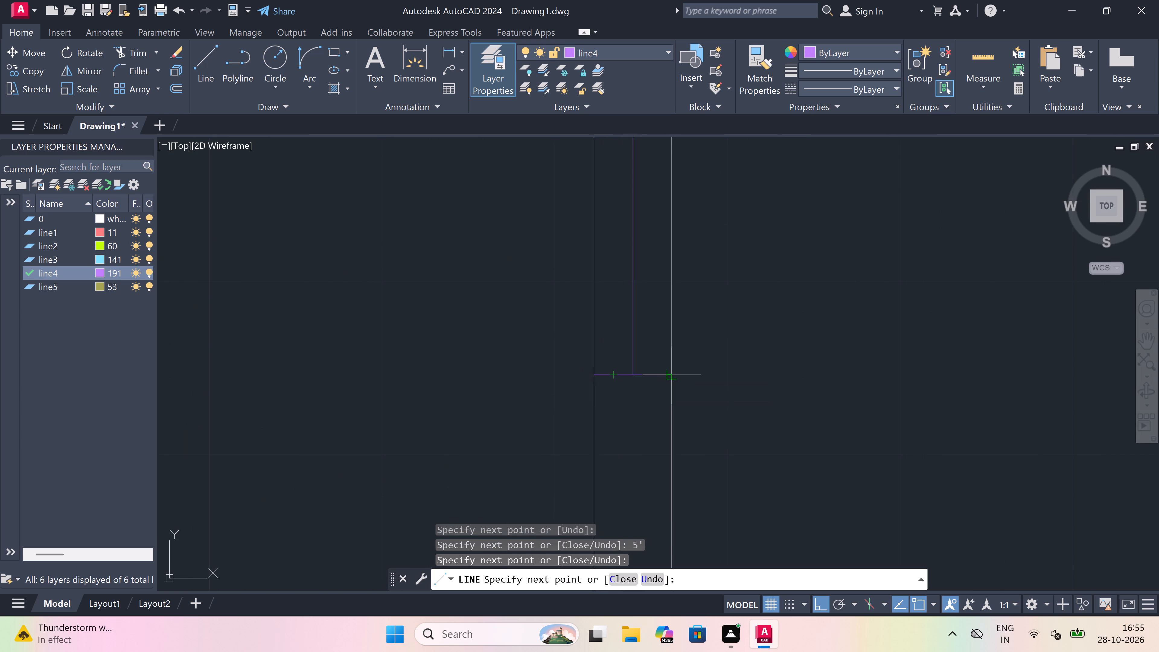
{"action": "left_click", "coordinate": [670, 373]}
{"action": "key", "text": "Escape"}
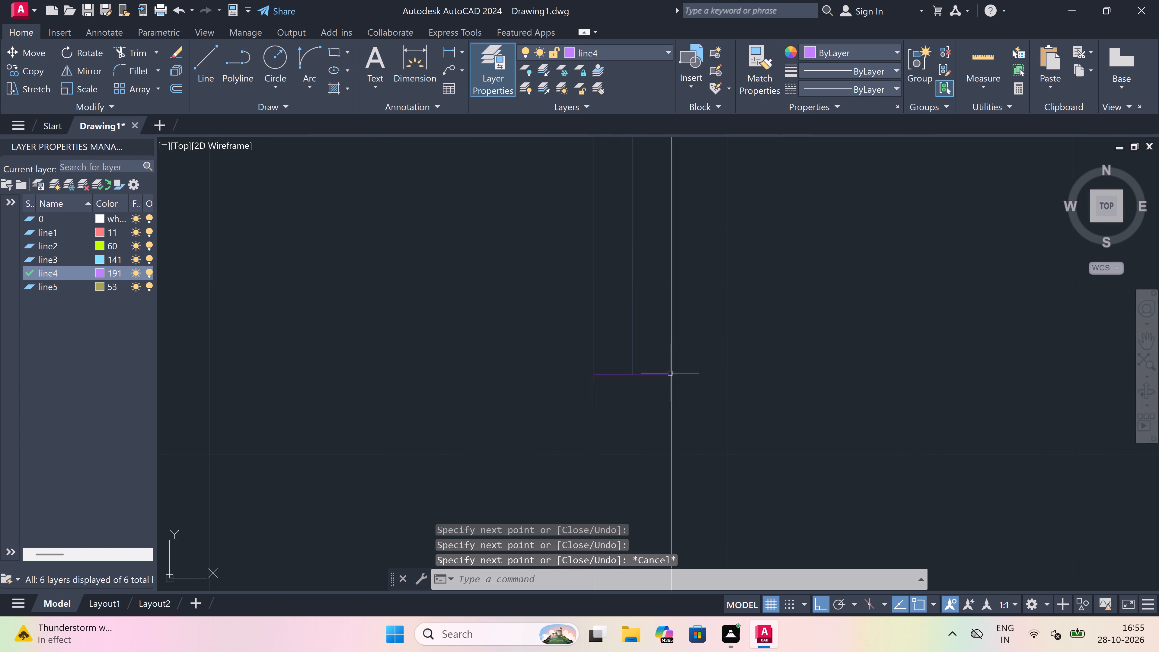
Trim both face lines of the southern bedroom's east wall between the two window end lines.
{"action": "type", "text": "tr"}
{"action": "key", "text": "space"}
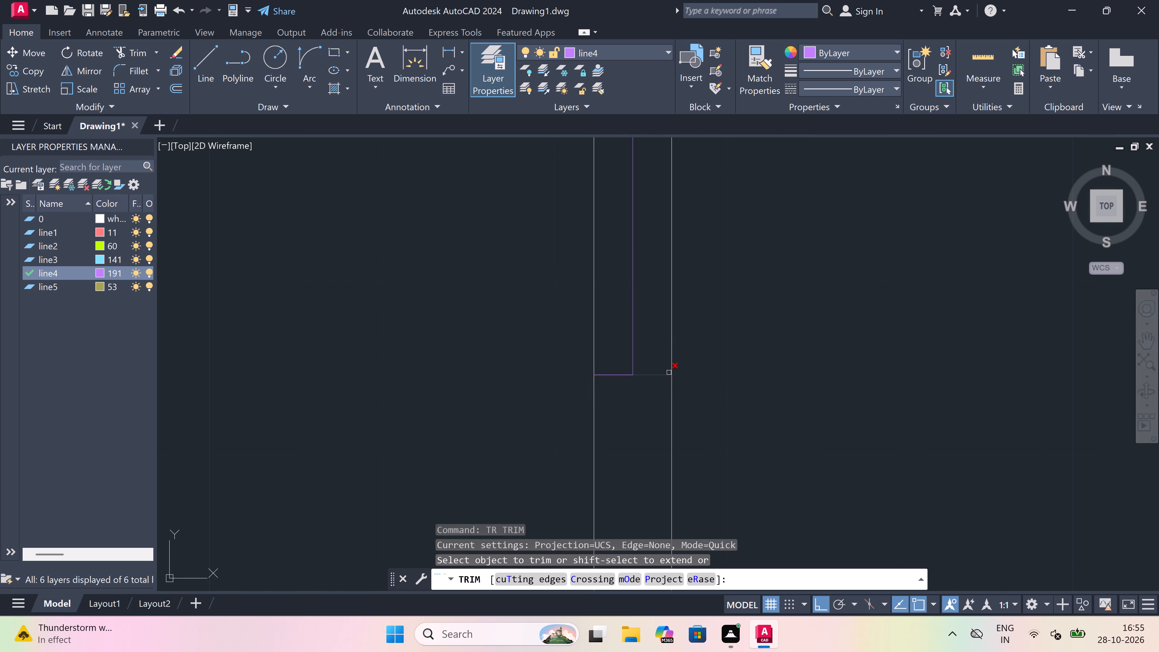
{"action": "scroll", "coordinate": [564, 395], "scroll_direction": "down", "scroll_amount": 5}
{"action": "scroll", "coordinate": [578, 328], "scroll_direction": "up", "scroll_amount": 2}
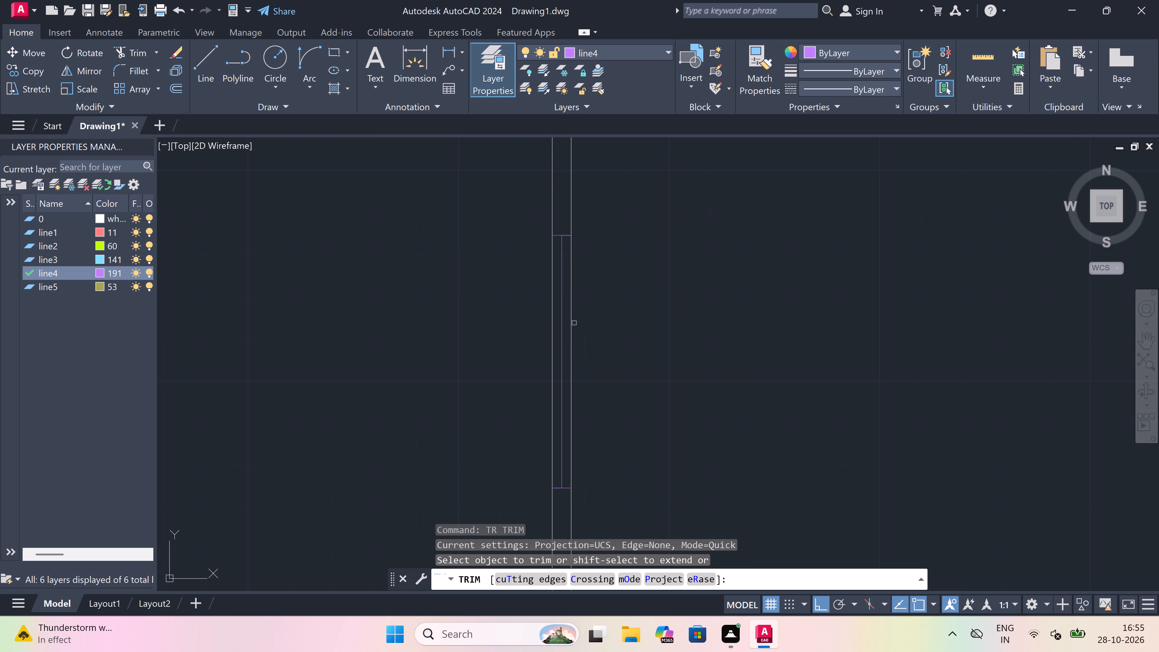
{"action": "left_click", "coordinate": [574, 323]}
{"action": "left_click", "coordinate": [570, 323]}
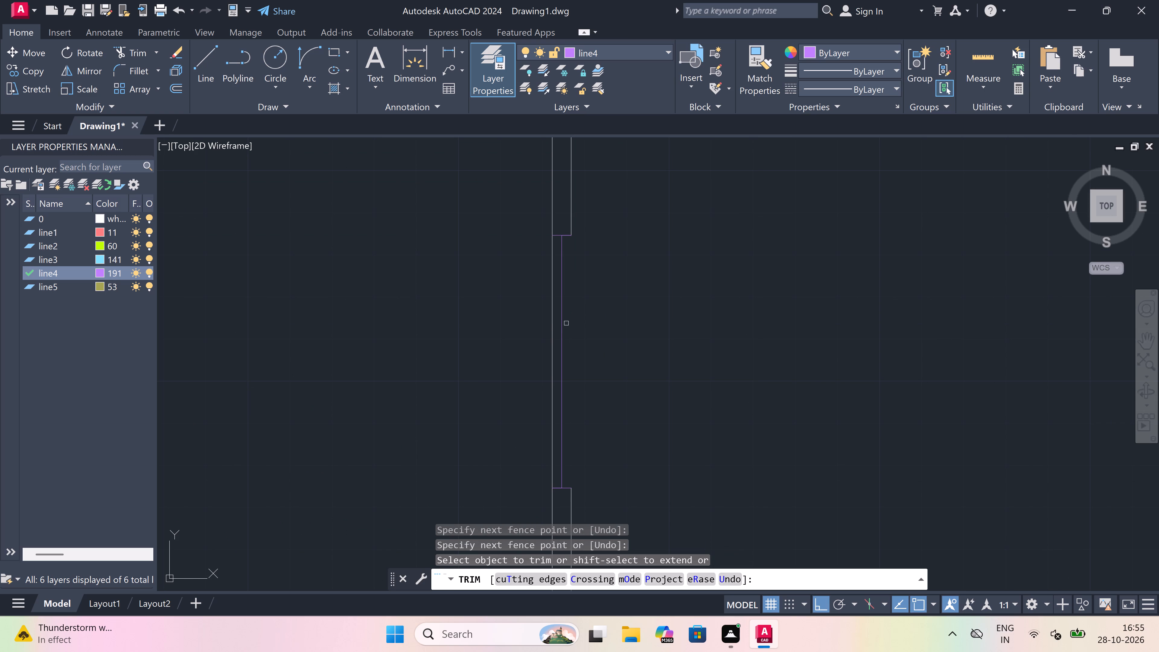
{"action": "left_click", "coordinate": [552, 327]}
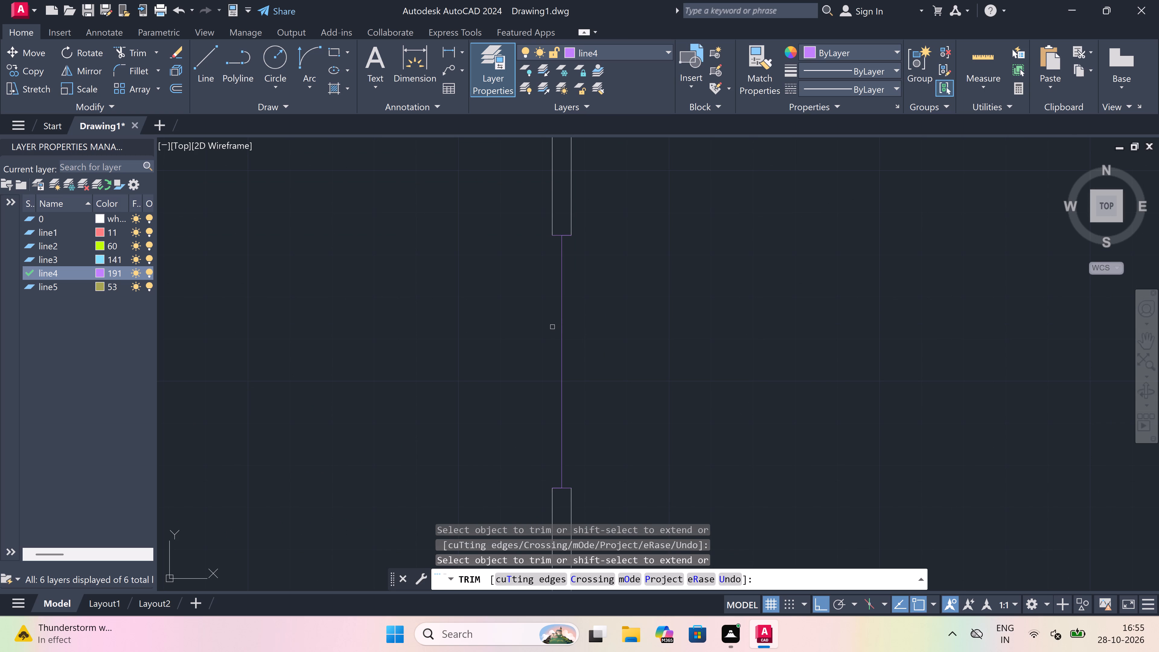
{"action": "key", "text": "Escape"}
Draw the southern bedroom window's west and east face lines on line4, joining the corners of its end lines.
{"action": "type", "text": "l"}
{"action": "key", "text": "space"}
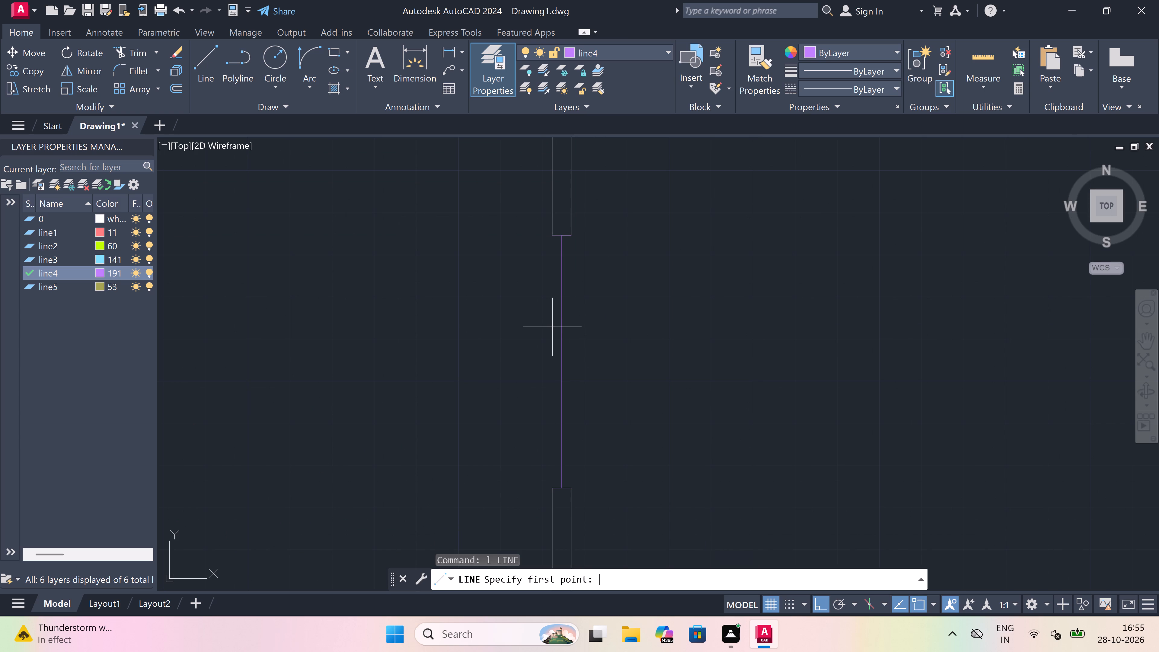
{"action": "left_click", "coordinate": [553, 238]}
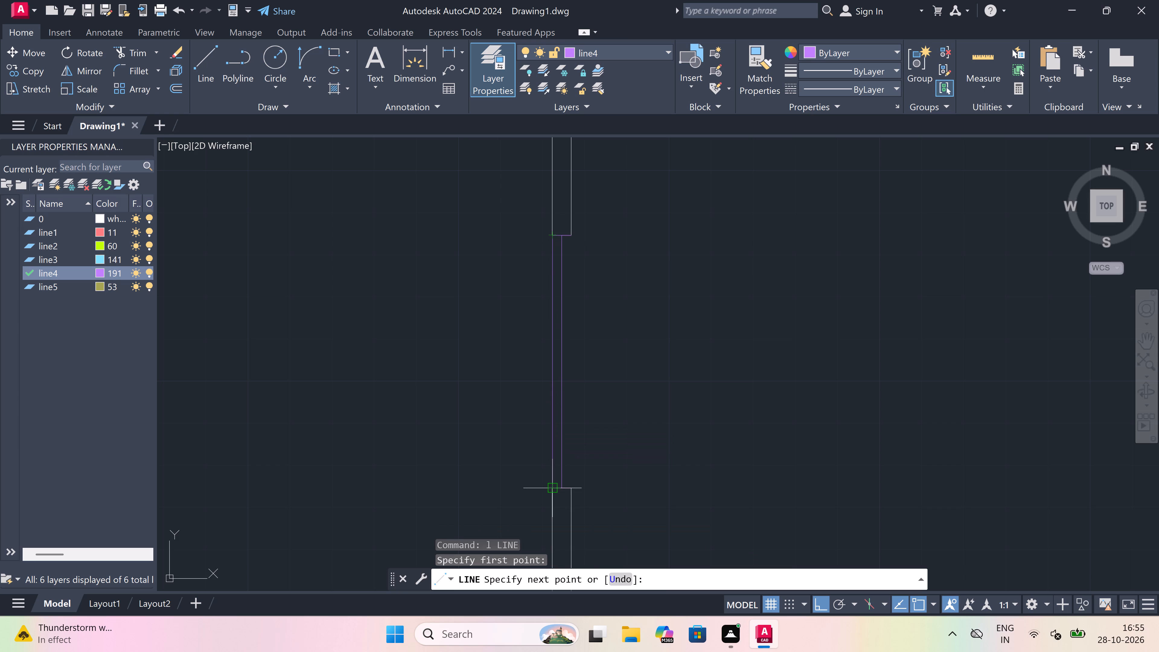
{"action": "left_click", "coordinate": [551, 488]}
{"action": "key", "text": "Escape"}
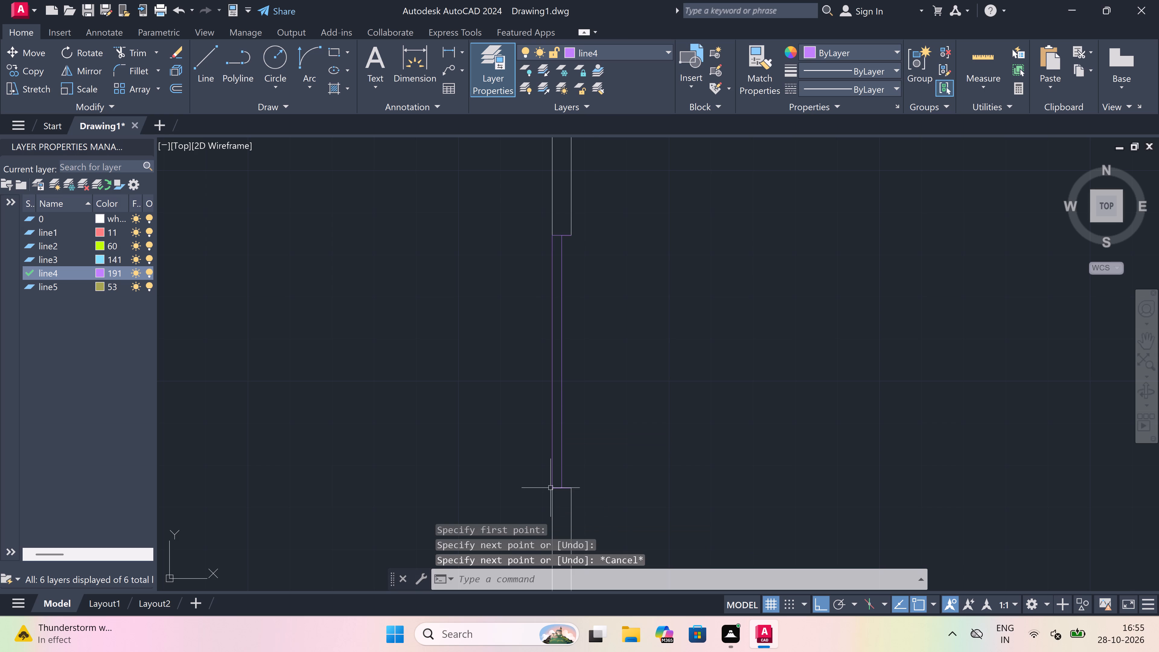
{"action": "key", "text": "space"}
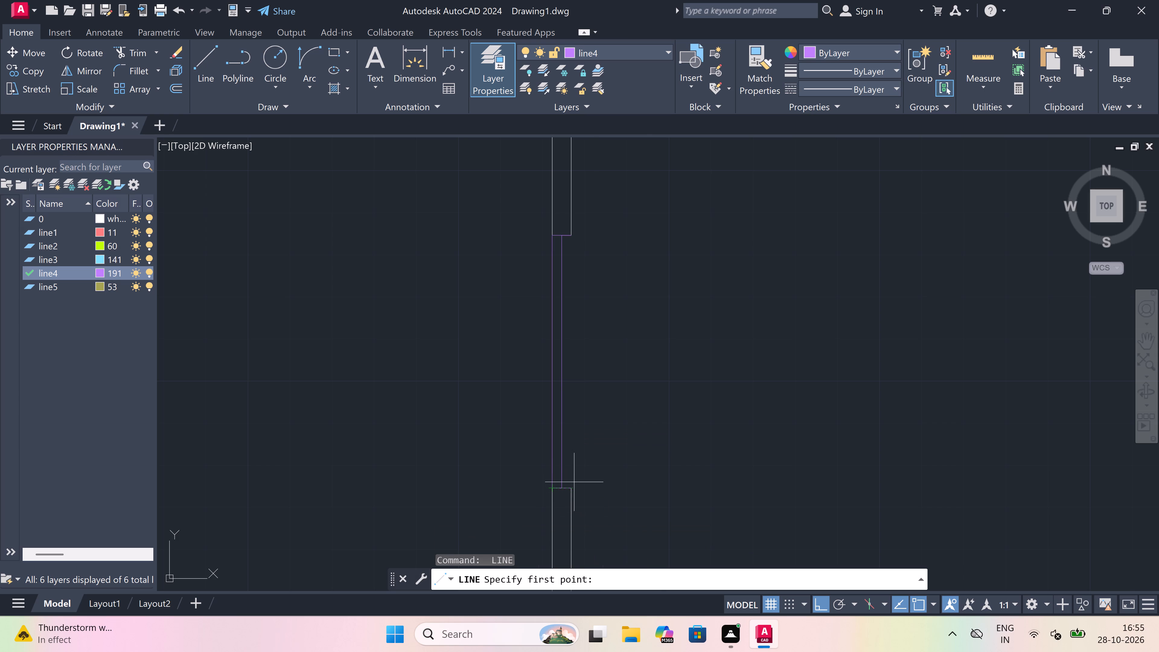
{"action": "left_click_drag", "start_coordinate": [572, 490], "coordinate": [571, 486]}
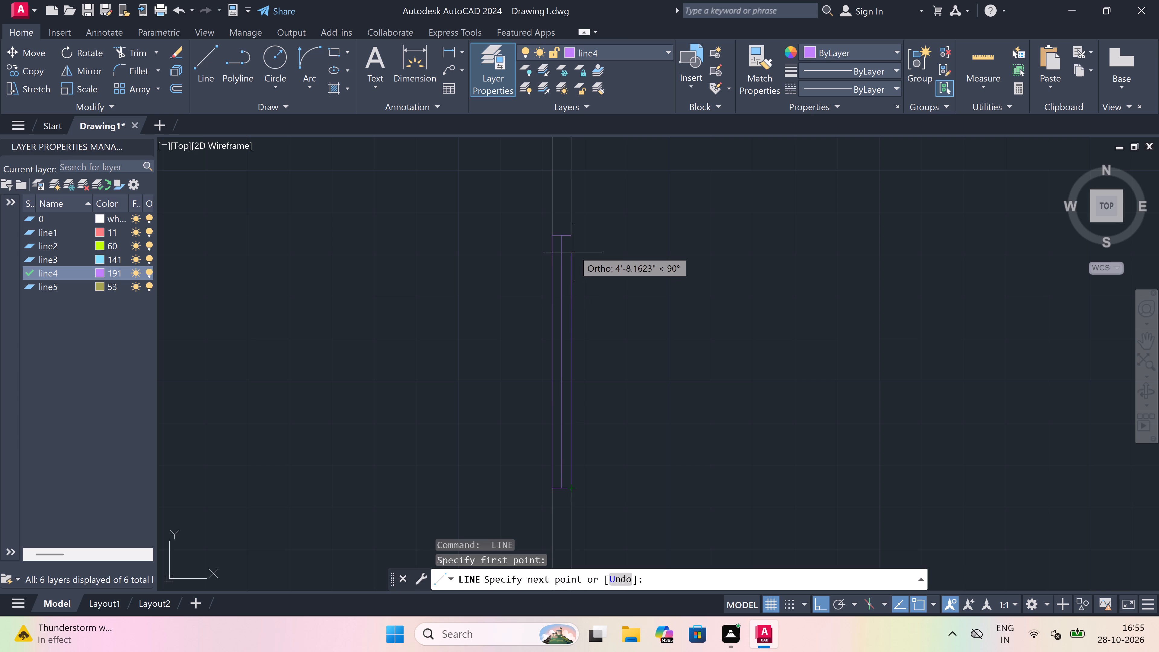
{"action": "left_click", "coordinate": [573, 239]}
{"action": "key", "text": "Escape"}
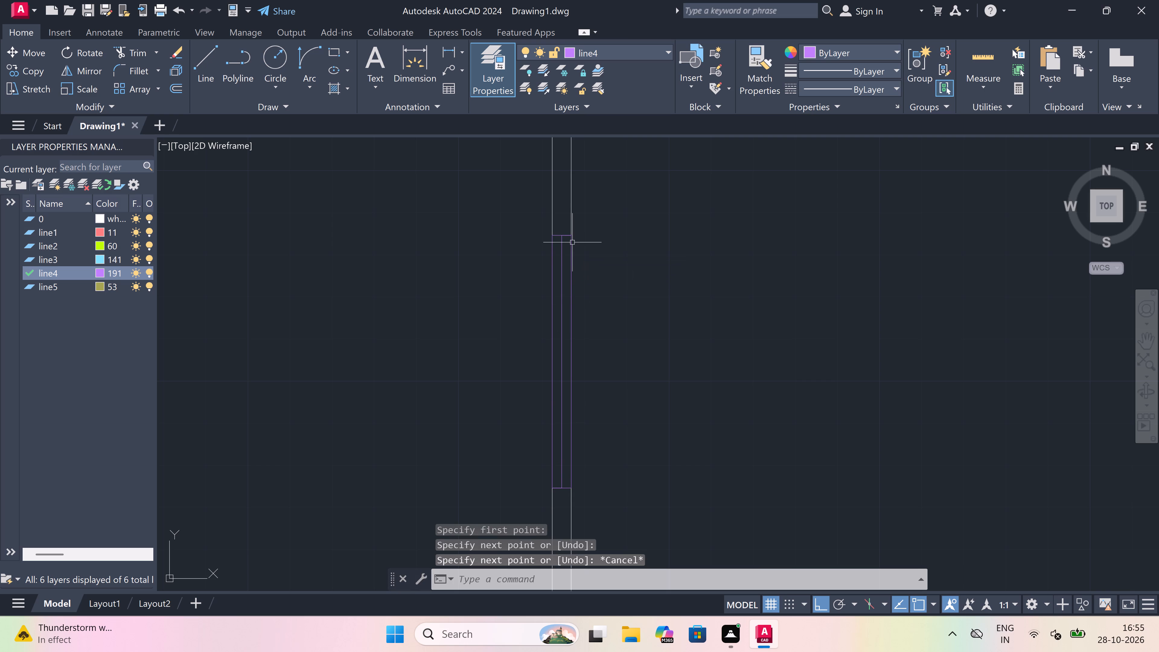
Draw a window end line across the 7'0"x4'0" toilet's east wall, with a 2' centre line running south from its midpoint.
{"action": "key", "text": "space"}
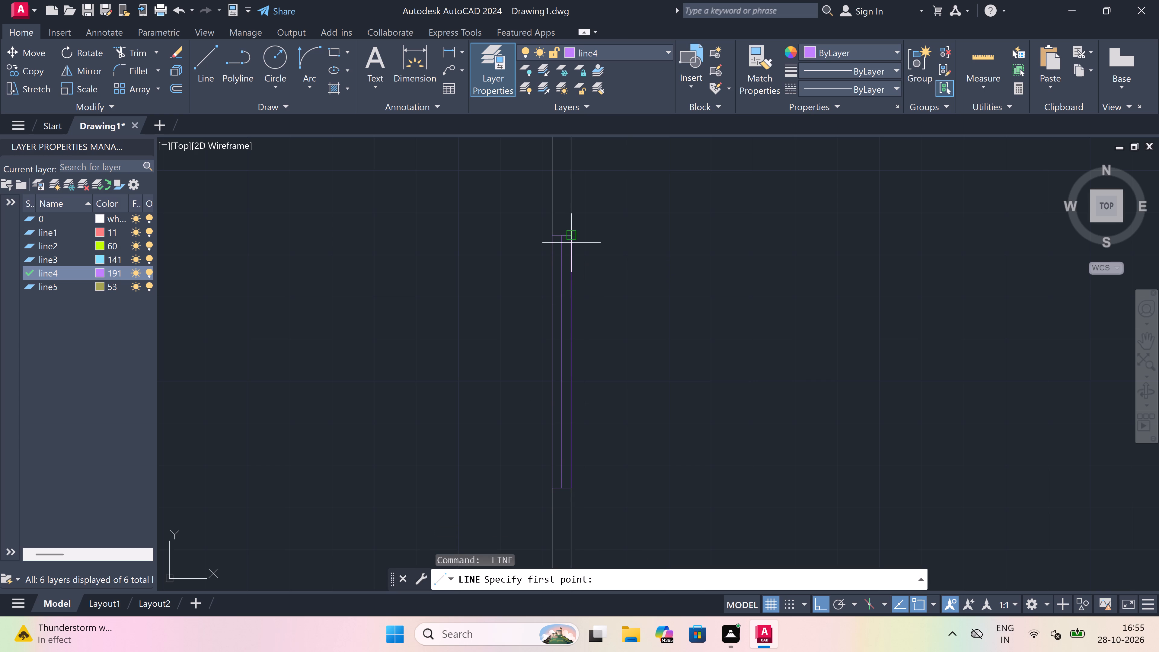
{"action": "scroll", "coordinate": [573, 242], "scroll_direction": "down", "scroll_amount": 3}
{"action": "scroll", "coordinate": [563, 336], "scroll_direction": "up", "scroll_amount": 1}
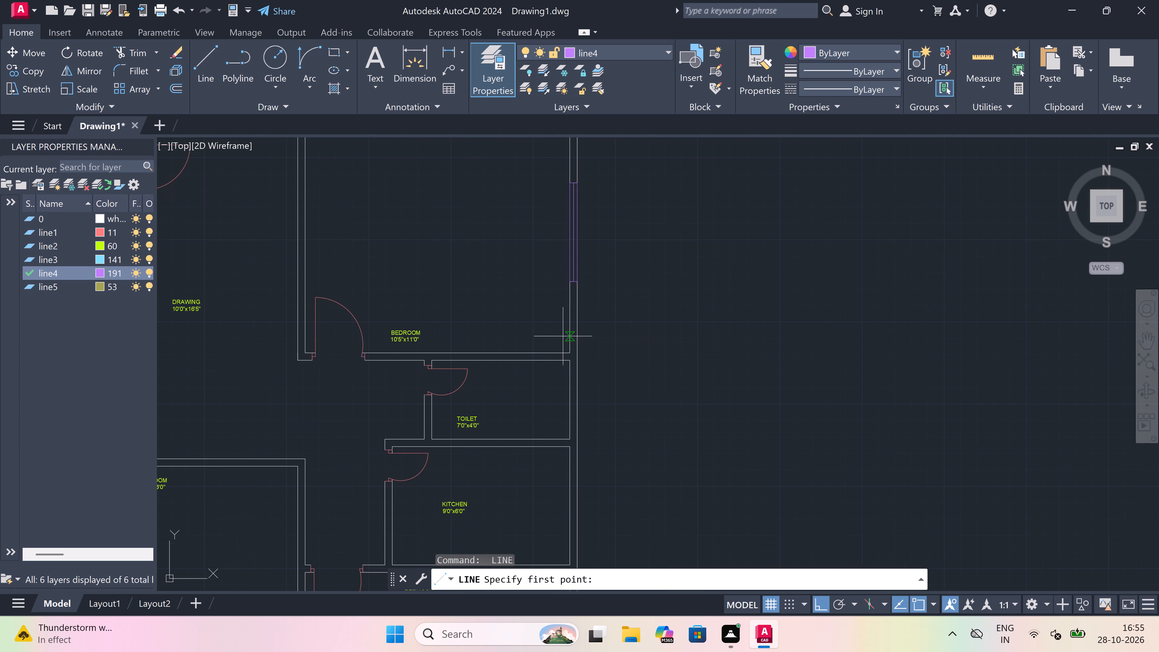
{"action": "scroll", "coordinate": [562, 381], "scroll_direction": "up", "scroll_amount": 2}
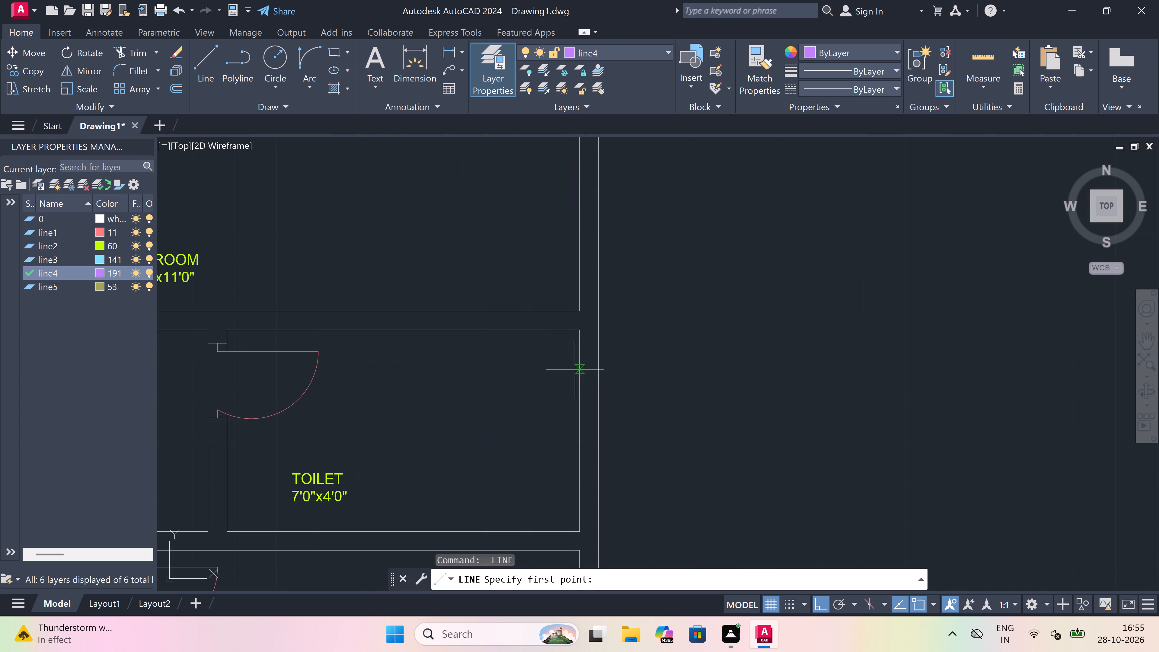
{"action": "left_click", "coordinate": [580, 360]}
{"action": "left_click", "coordinate": [596, 363]}
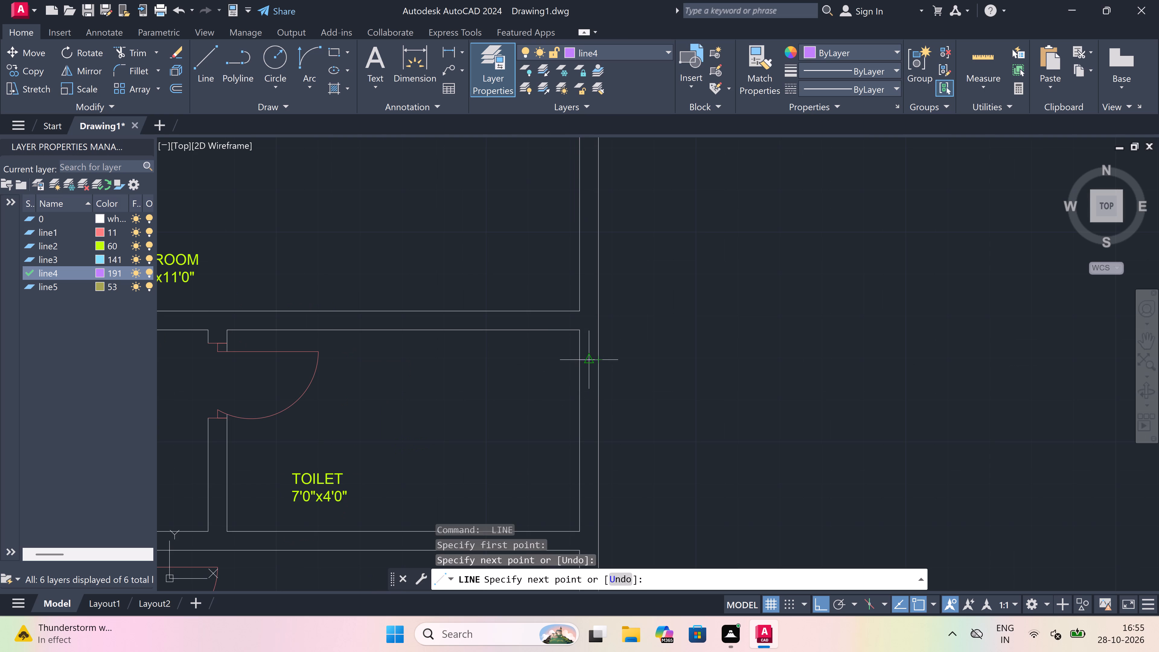
{"action": "left_click", "coordinate": [586, 362]}
{"action": "scroll", "coordinate": [586, 362], "scroll_direction": "up", "scroll_amount": 1}
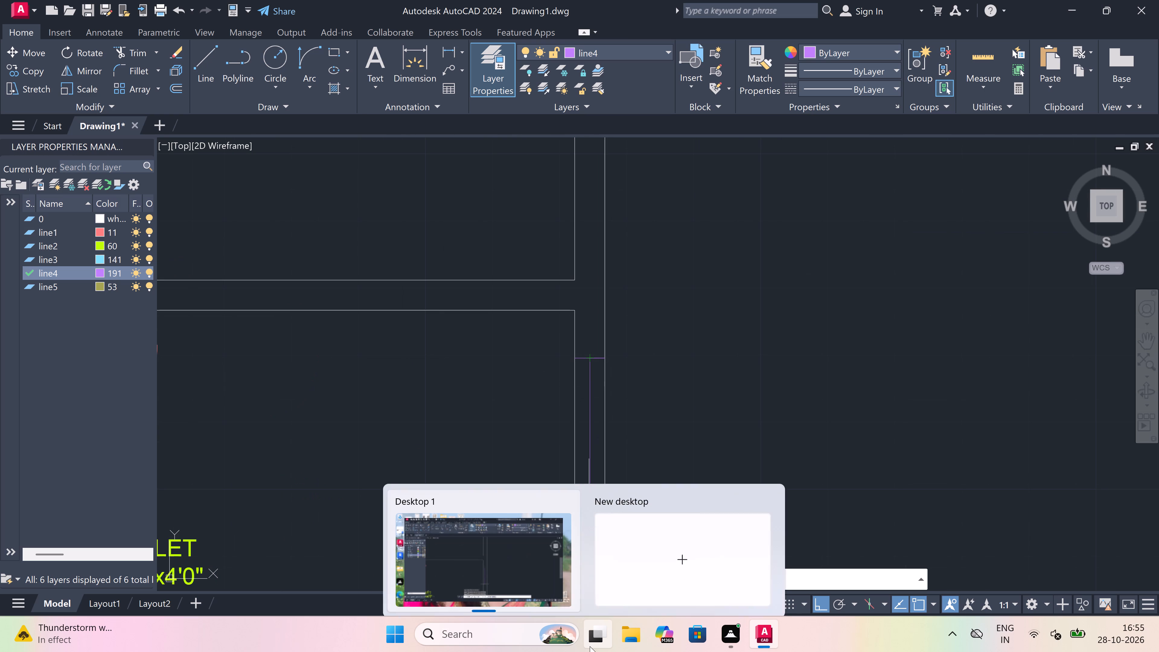
{"action": "key", "text": "2"}
{"action": "type", "text": "'"}
{"action": "key", "text": "space"}
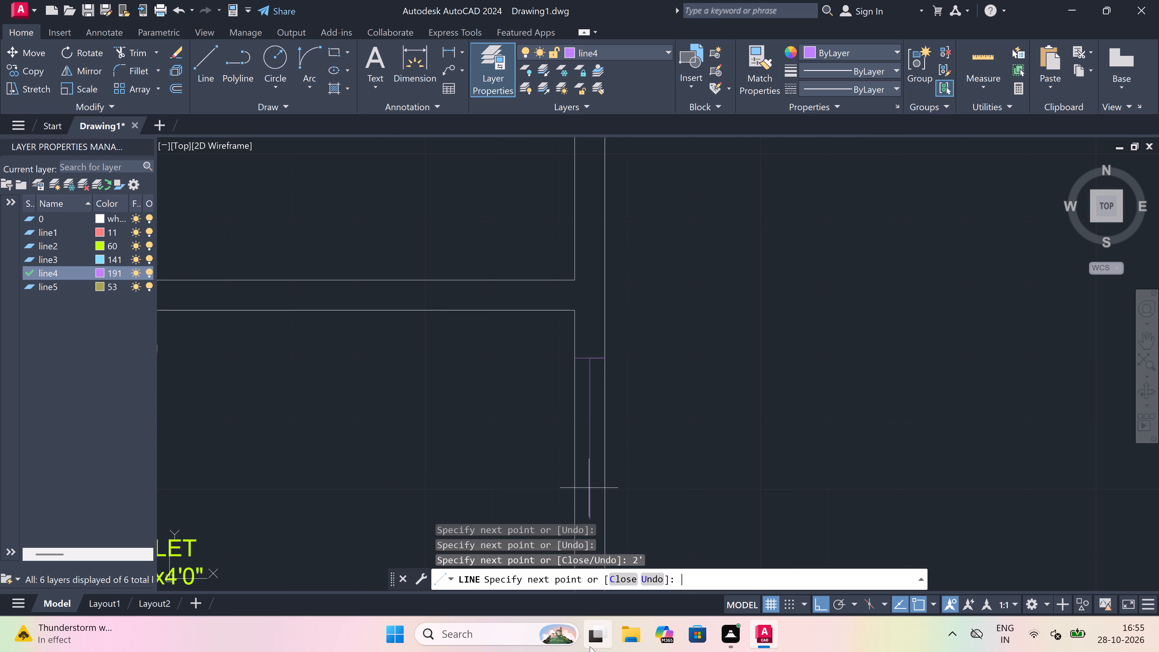
Close the south end of the toilet window's centre line with a line across the full wall thickness.
{"action": "scroll", "coordinate": [589, 646], "scroll_direction": "down", "scroll_amount": 5}
{"action": "scroll", "coordinate": [596, 467], "scroll_direction": "down", "scroll_amount": 3}
{"action": "scroll", "coordinate": [595, 481], "scroll_direction": "up", "scroll_amount": 3}
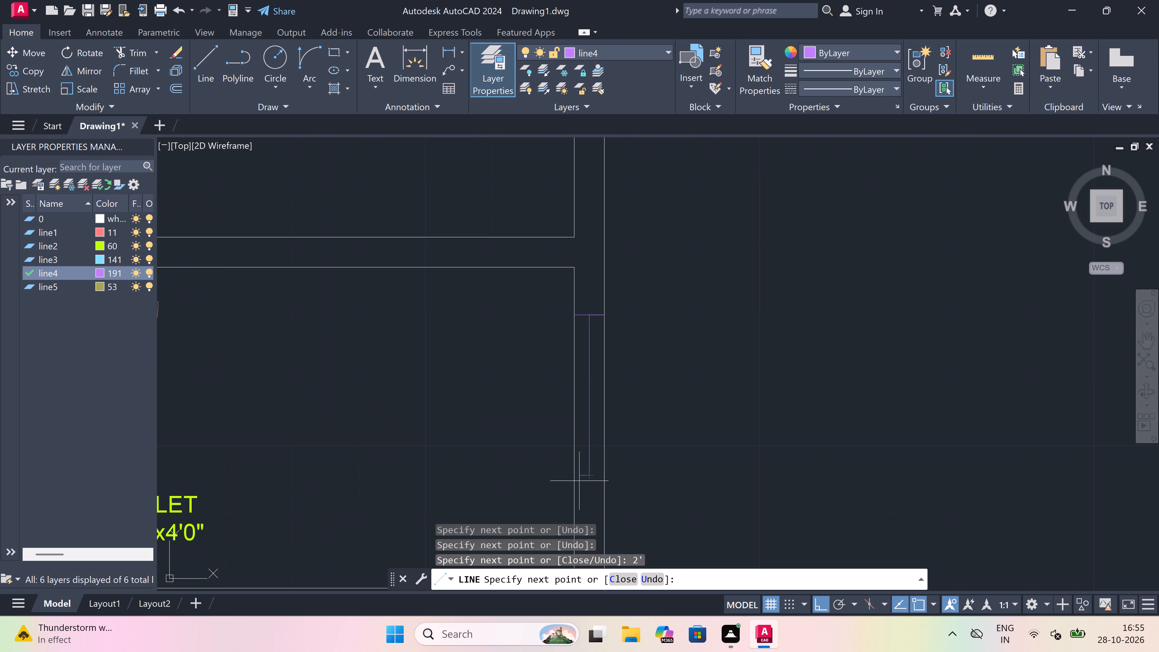
{"action": "scroll", "coordinate": [576, 480], "scroll_direction": "up", "scroll_amount": 2}
{"action": "left_click_drag", "start_coordinate": [570, 466], "coordinate": [575, 469]}
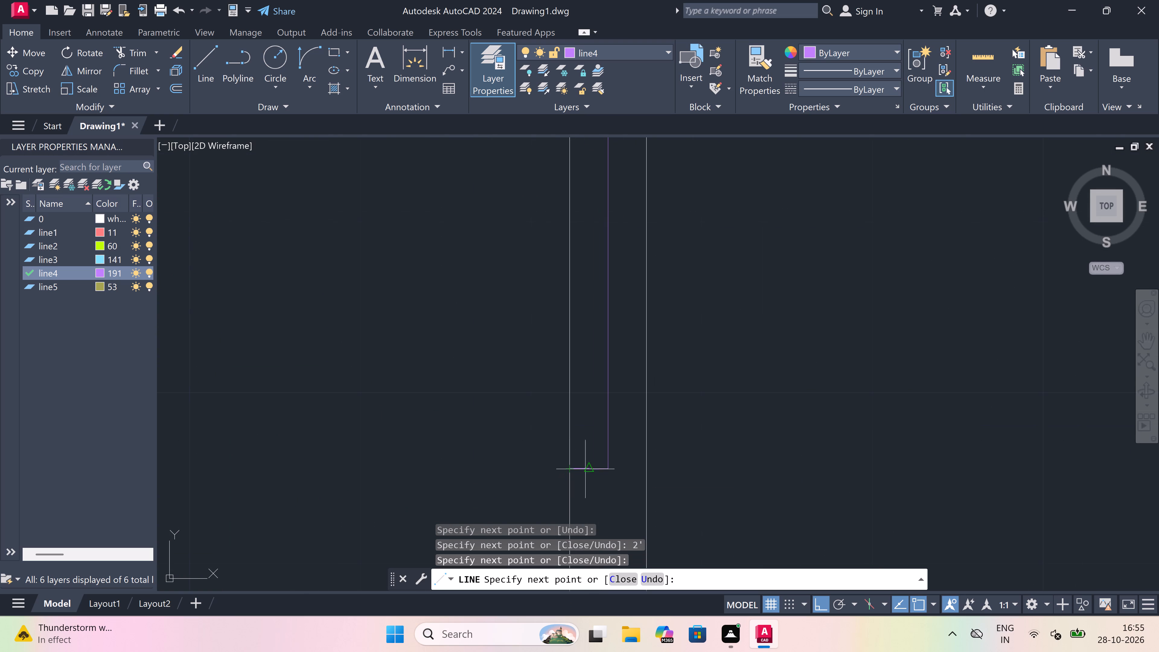
{"action": "left_click", "coordinate": [645, 467]}
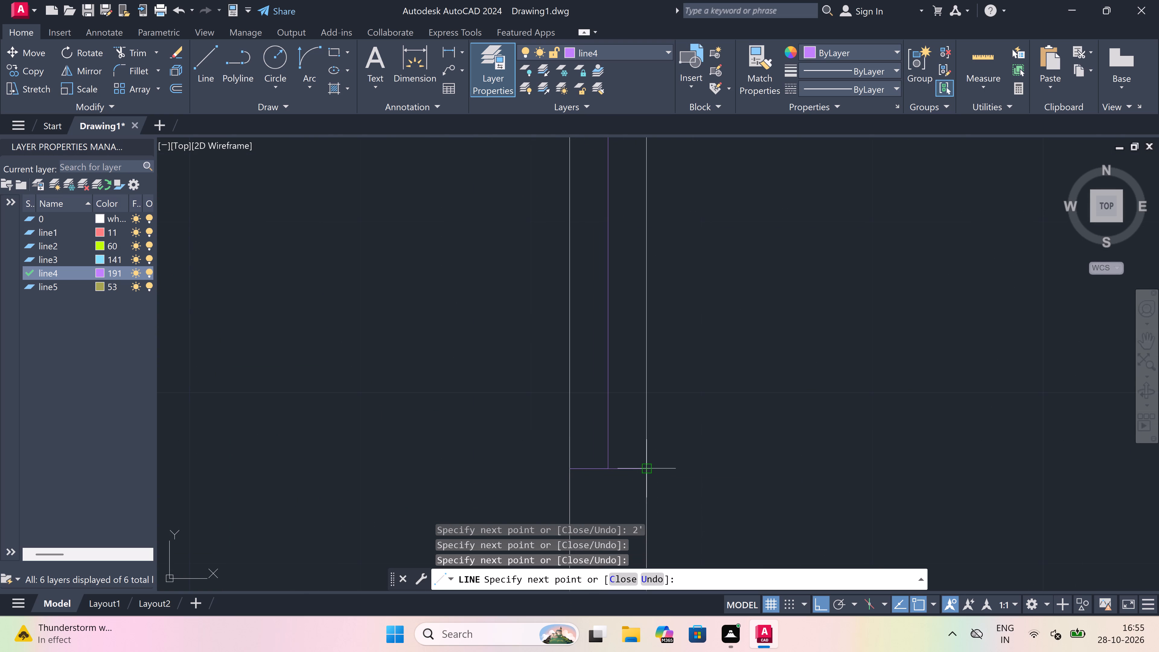
{"action": "key", "text": "Escape"}
Trim both face lines of the toilet's east wall between the two window end lines.
{"action": "type", "text": "tr"}
{"action": "key", "text": "space"}
{"action": "scroll", "coordinate": [636, 474], "scroll_direction": "down", "scroll_amount": 3}
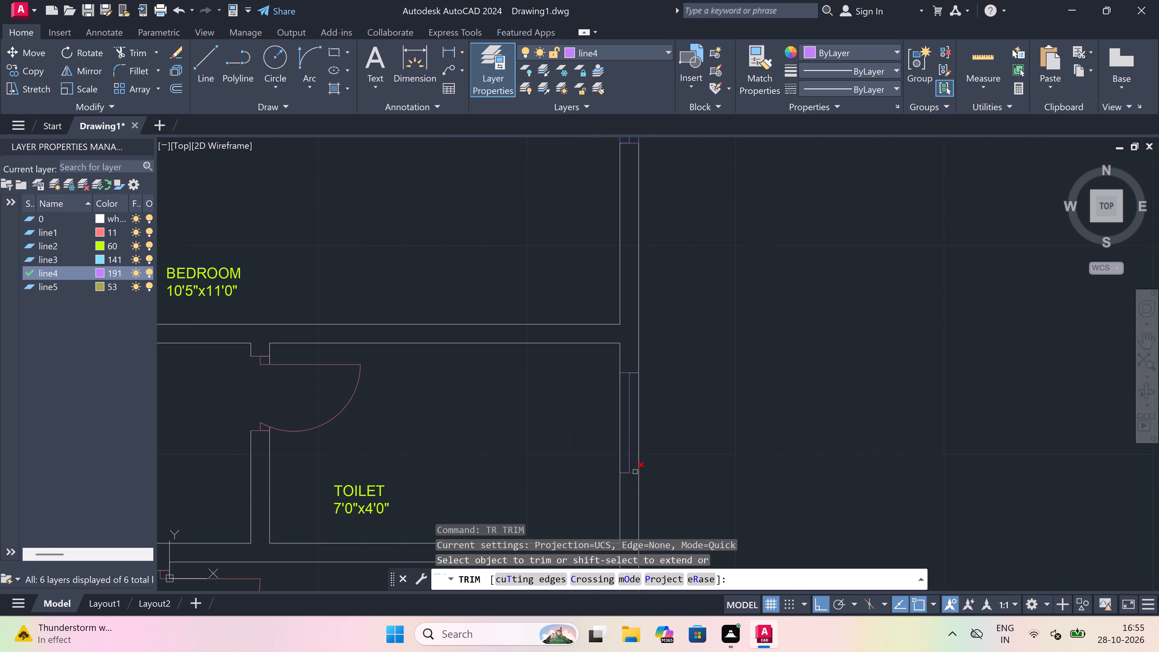
{"action": "scroll", "coordinate": [626, 427], "scroll_direction": "up", "scroll_amount": 1}
{"action": "left_click", "coordinate": [620, 424]}
{"action": "left_click", "coordinate": [567, 444]}
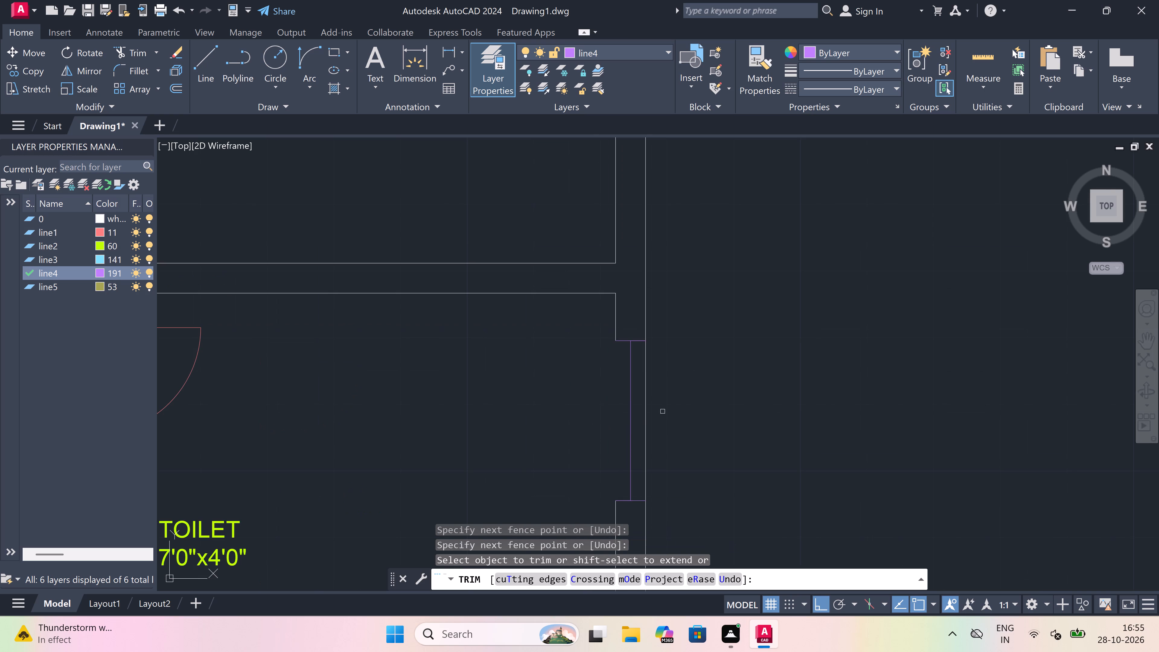
{"action": "left_click", "coordinate": [650, 424]}
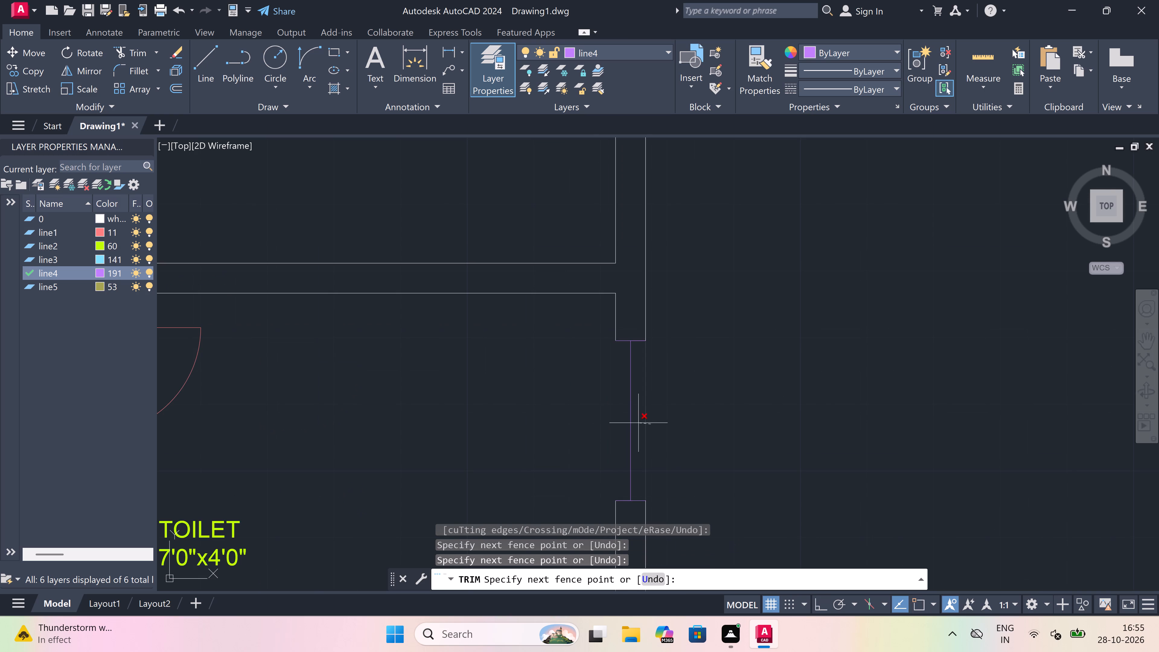
{"action": "left_click", "coordinate": [637, 423]}
{"action": "key", "text": "Escape"}
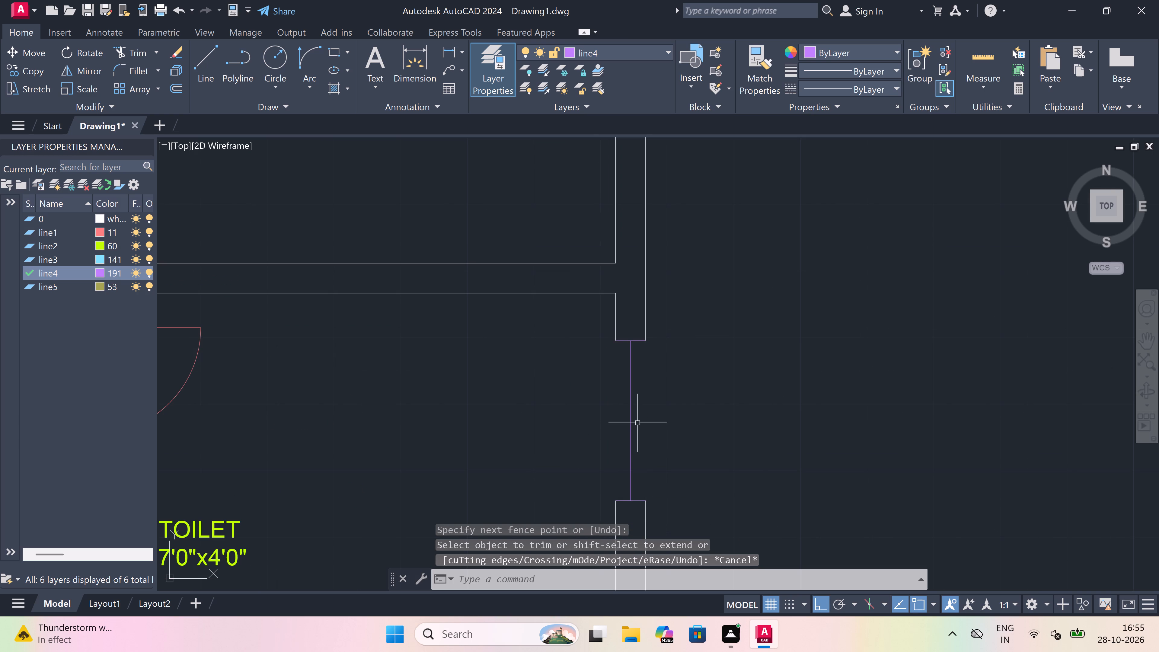
Draw the toilet window's west and east face lines on line4, joining the corners of its two end lines.
{"action": "type", "text": "l"}
{"action": "key", "text": "space"}
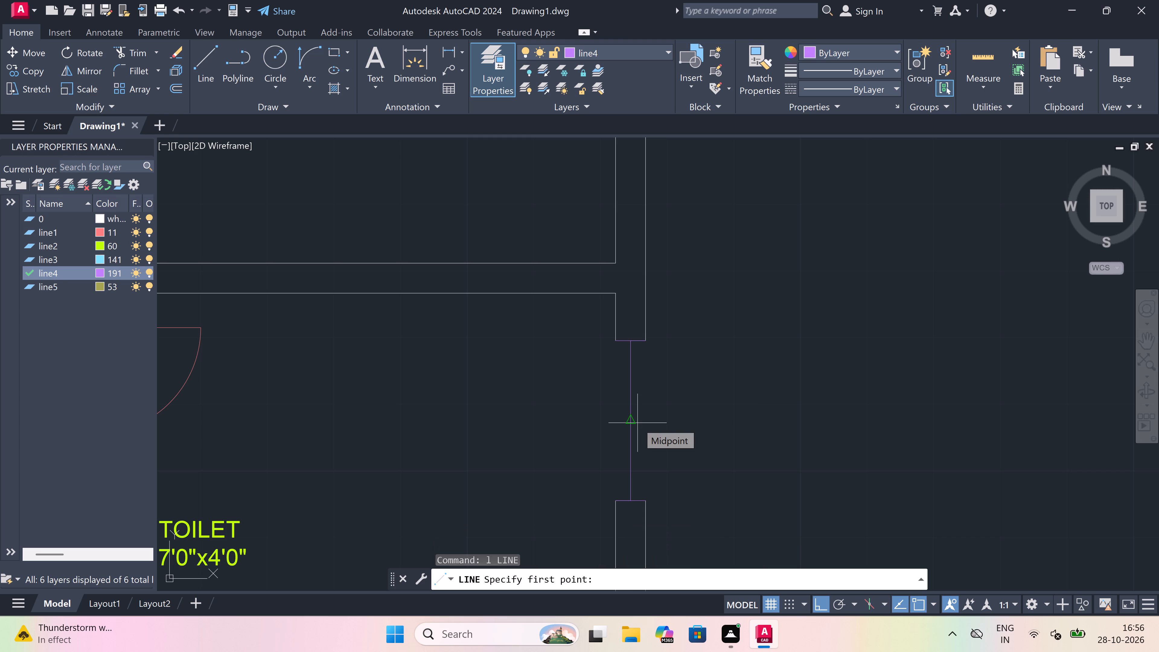
{"action": "left_click", "coordinate": [617, 344]}
{"action": "left_click", "coordinate": [616, 500]}
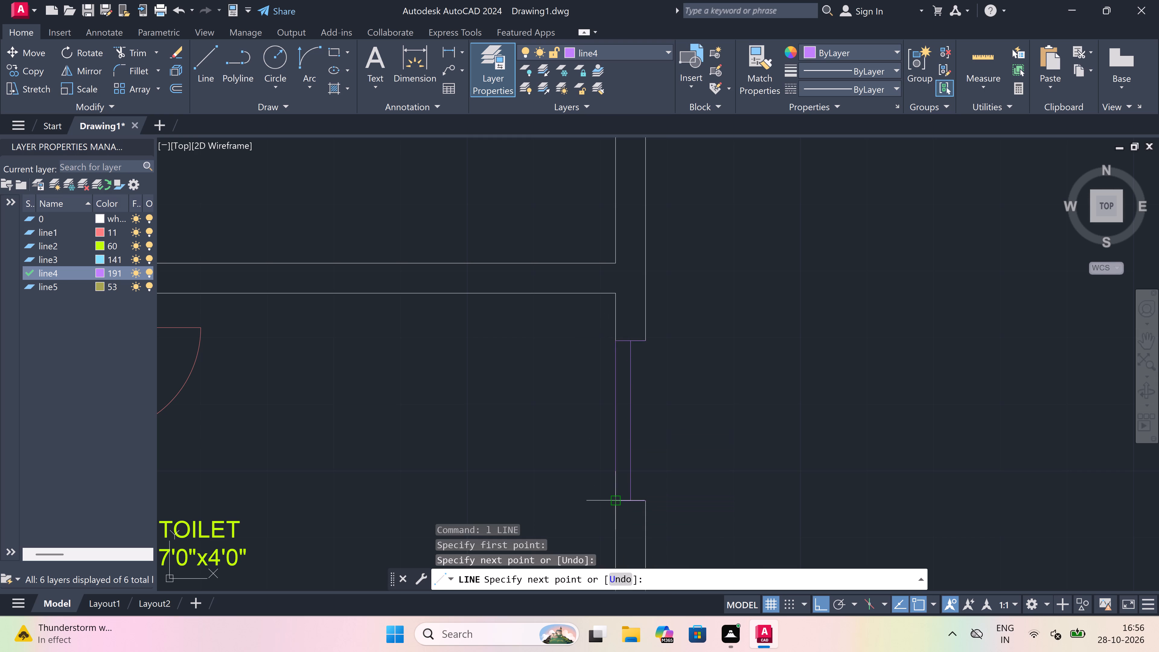
{"action": "key", "text": "Escape"}
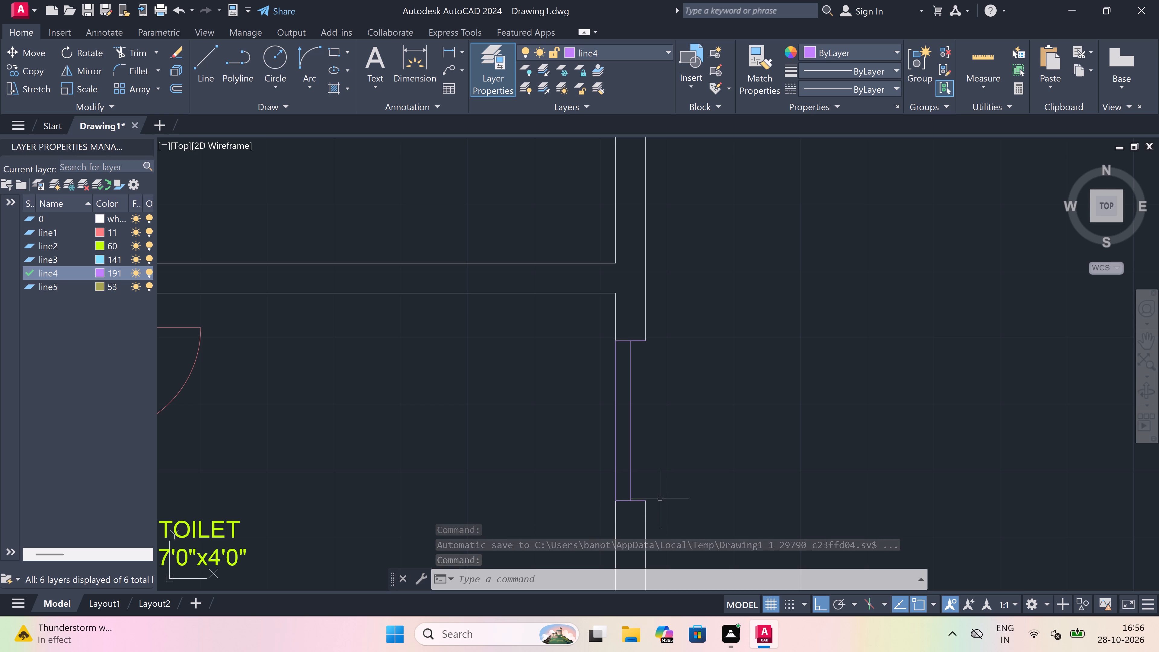
{"action": "key", "text": "space"}
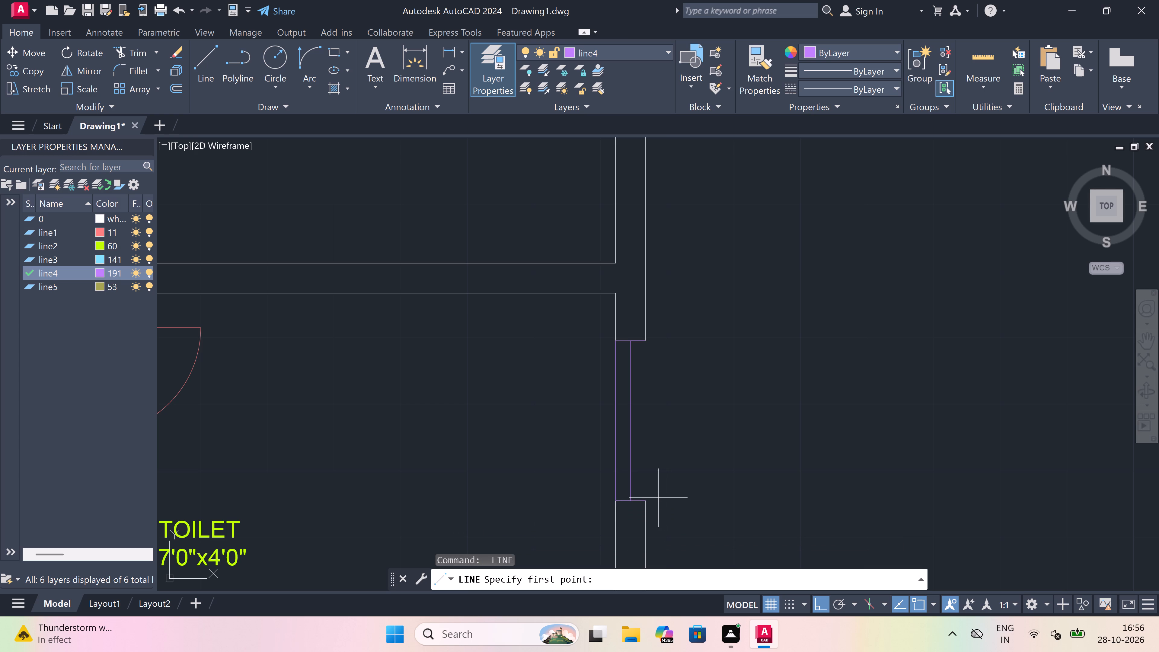
{"action": "left_click_drag", "start_coordinate": [646, 505], "coordinate": [646, 483]}
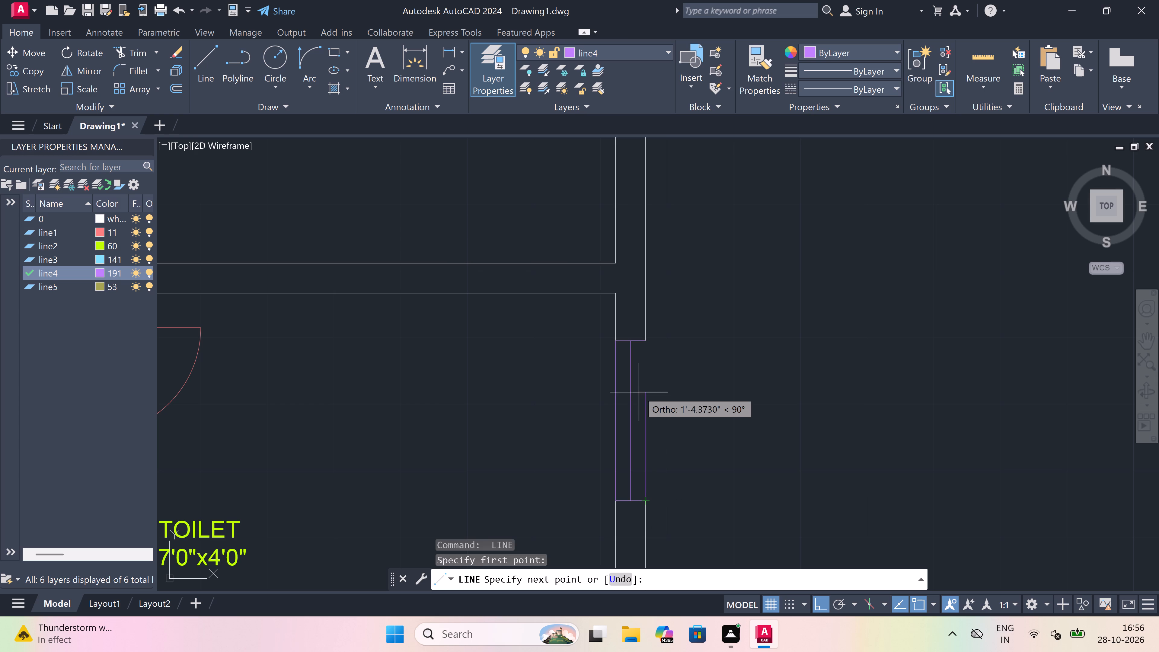
{"action": "left_click", "coordinate": [646, 345]}
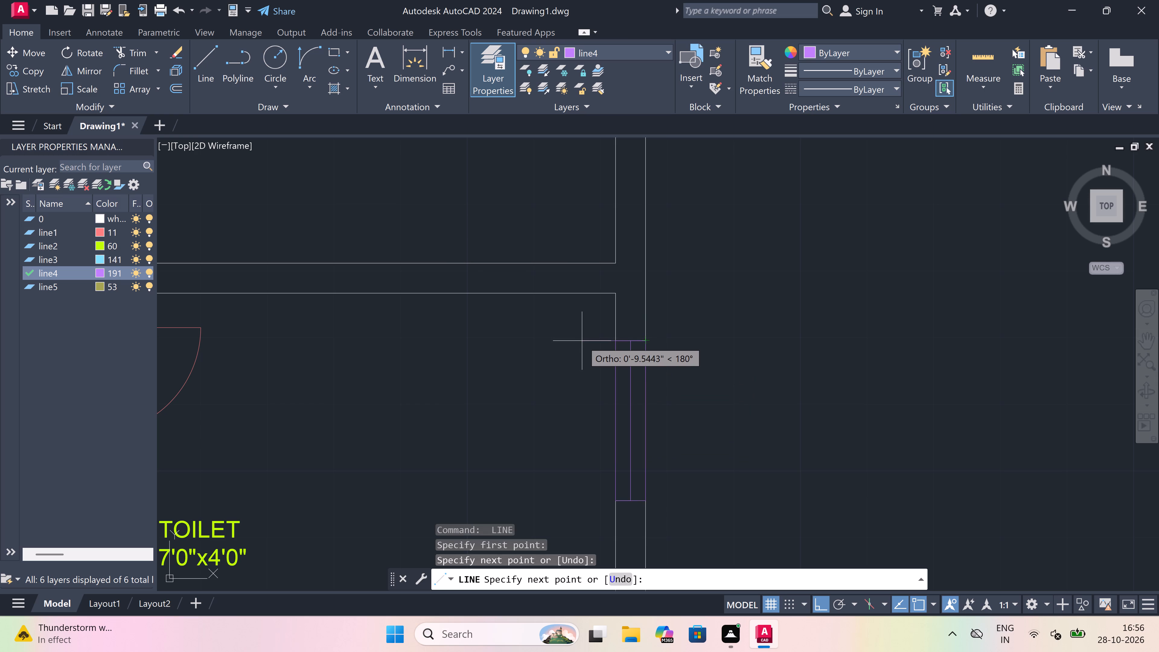
{"action": "key", "text": "Escape"}
Draw a window end line across the 9'0"x6'0" kitchen's east wall, with a 3' centre line running south from its midpoint.
{"action": "key", "text": "space"}
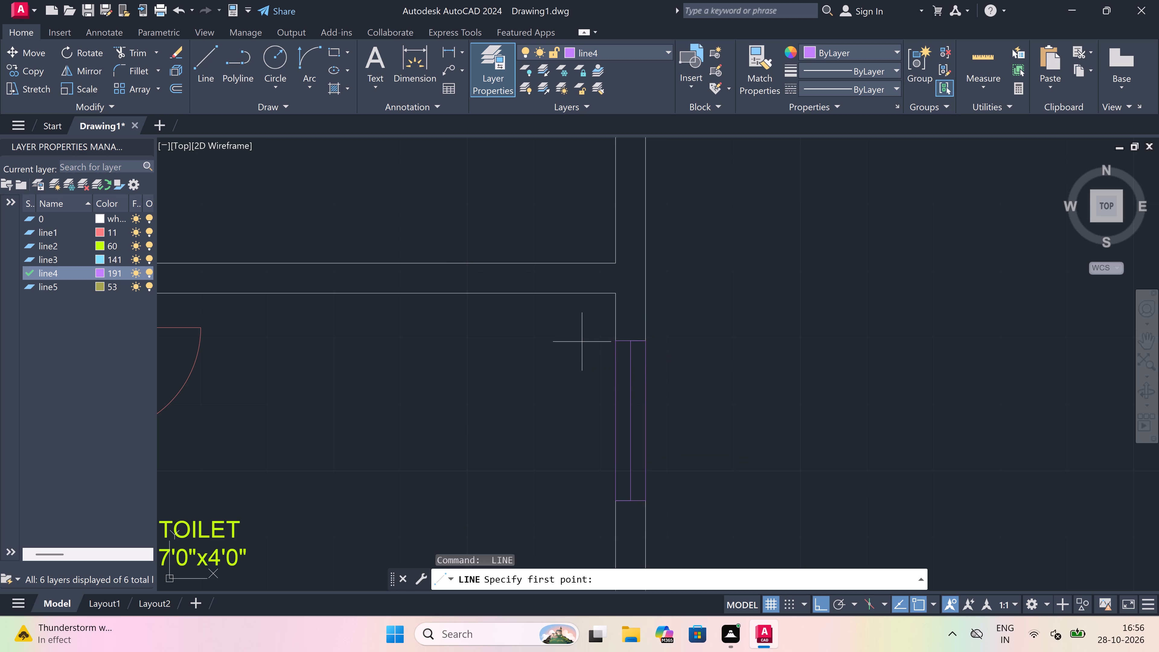
{"action": "scroll", "coordinate": [582, 344], "scroll_direction": "down", "scroll_amount": 4}
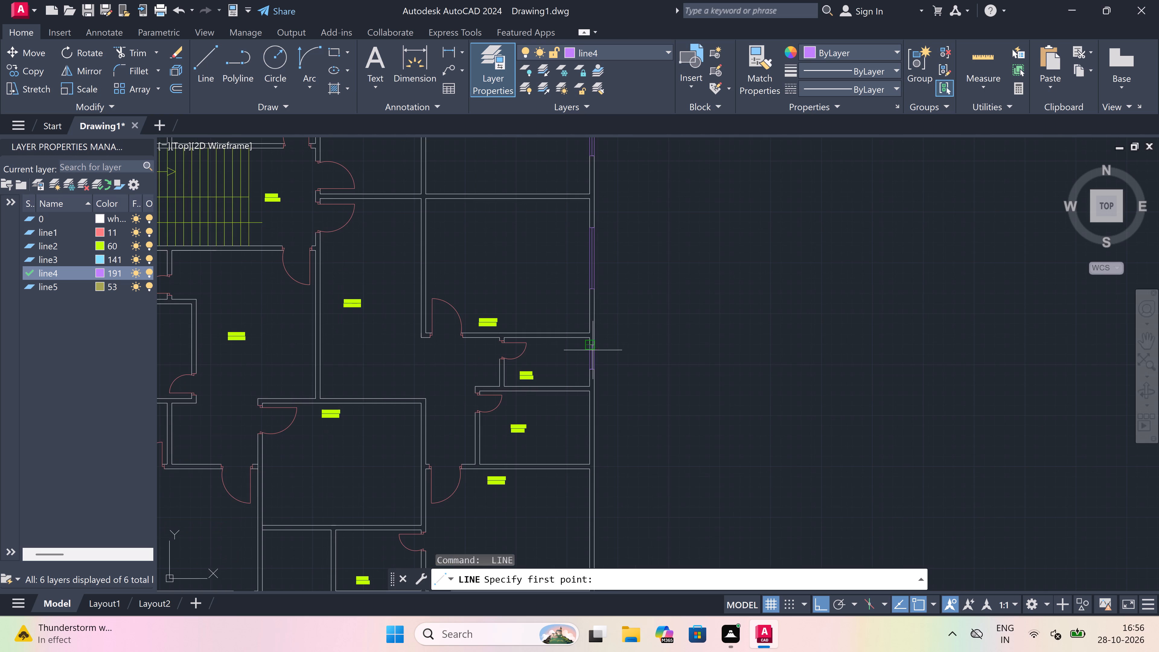
{"action": "scroll", "coordinate": [587, 420], "scroll_direction": "up", "scroll_amount": 2}
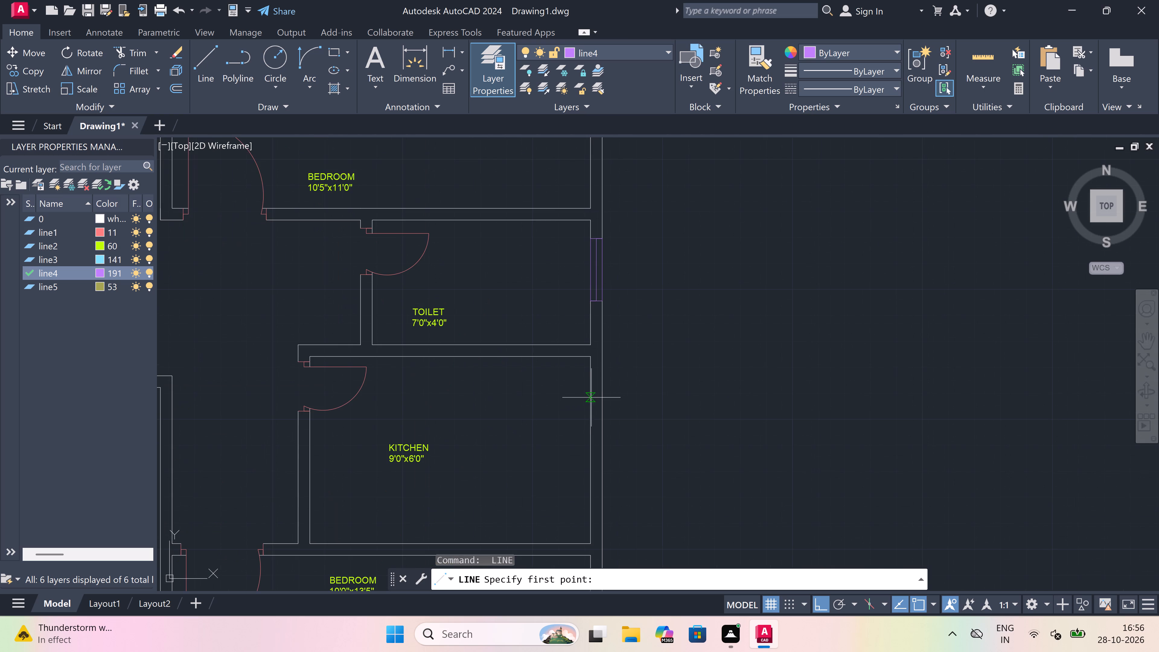
{"action": "left_click", "coordinate": [592, 400]}
{"action": "scroll", "coordinate": [592, 400], "scroll_direction": "up", "scroll_amount": 2}
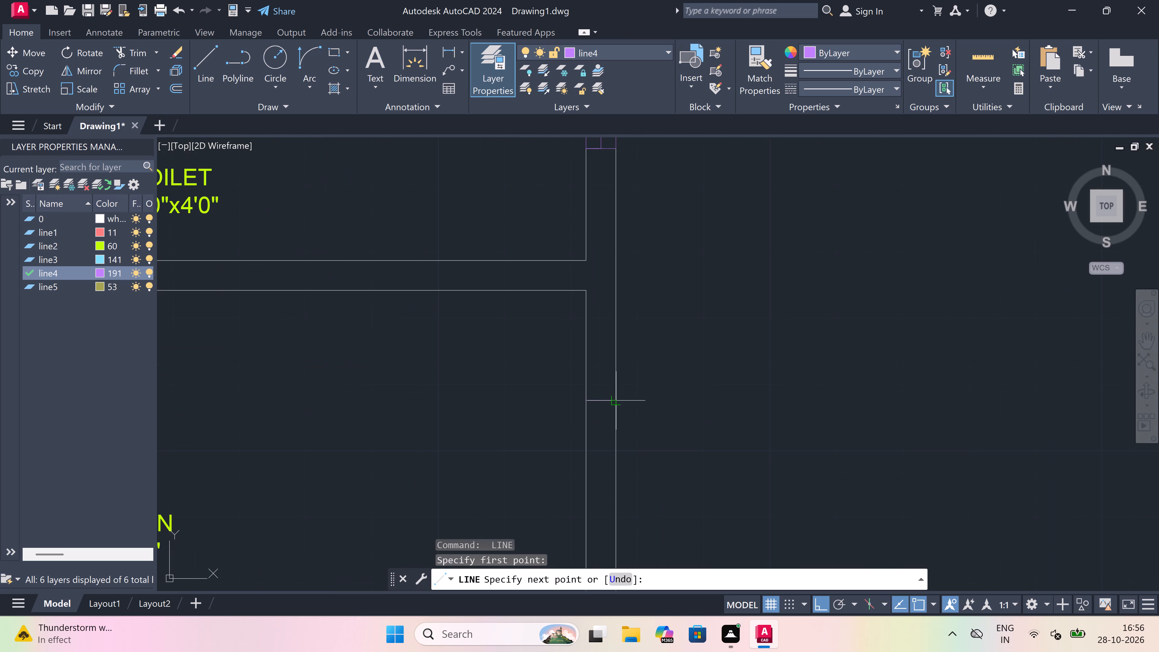
{"action": "left_click", "coordinate": [615, 399]}
{"action": "left_click", "coordinate": [605, 401]}
{"action": "scroll", "coordinate": [605, 401], "scroll_direction": "down", "scroll_amount": 3}
{"action": "scroll", "coordinate": [605, 431], "scroll_direction": "up", "scroll_amount": 3}
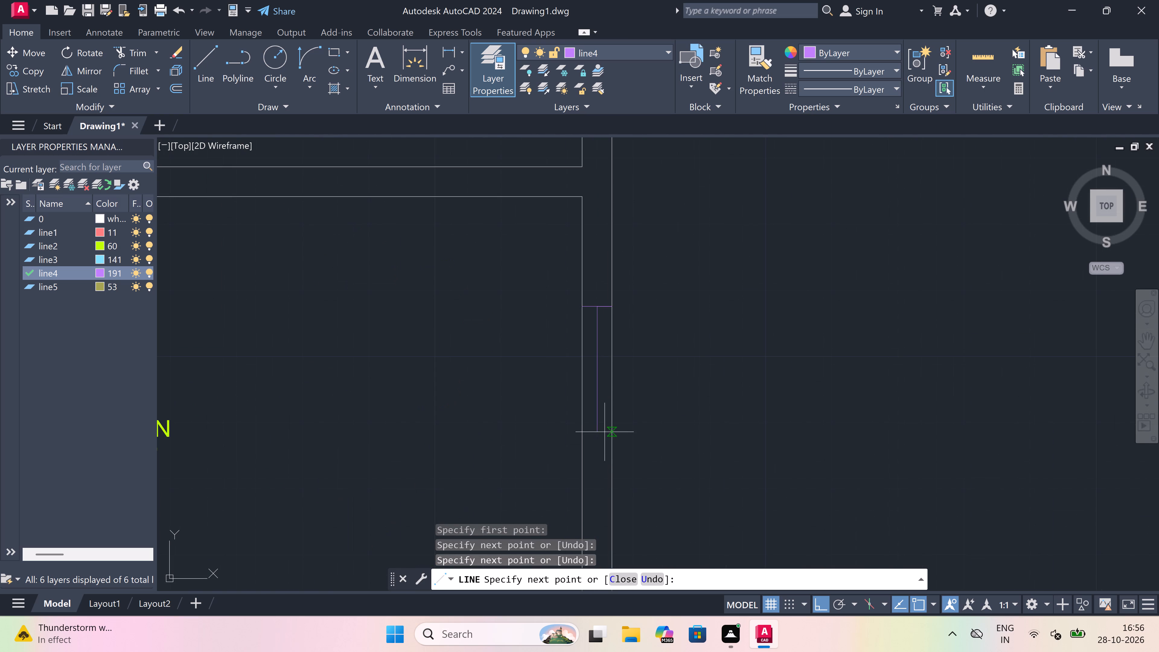
{"action": "key", "text": "3"}
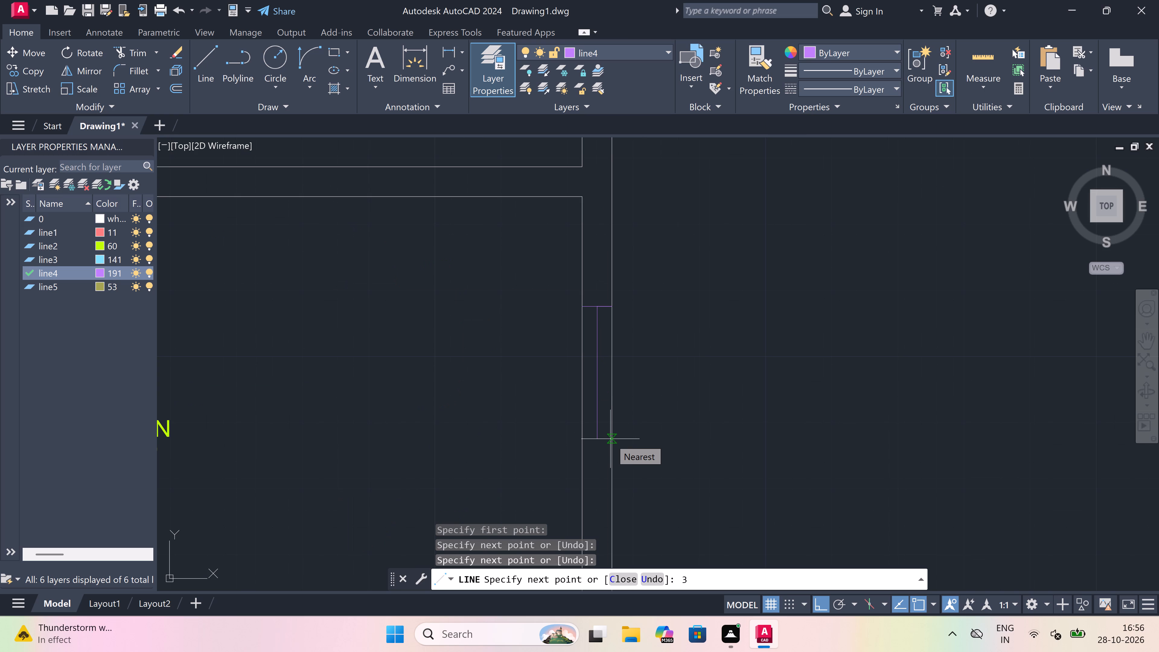
{"action": "type", "text": "'"}
{"action": "key", "text": "space"}
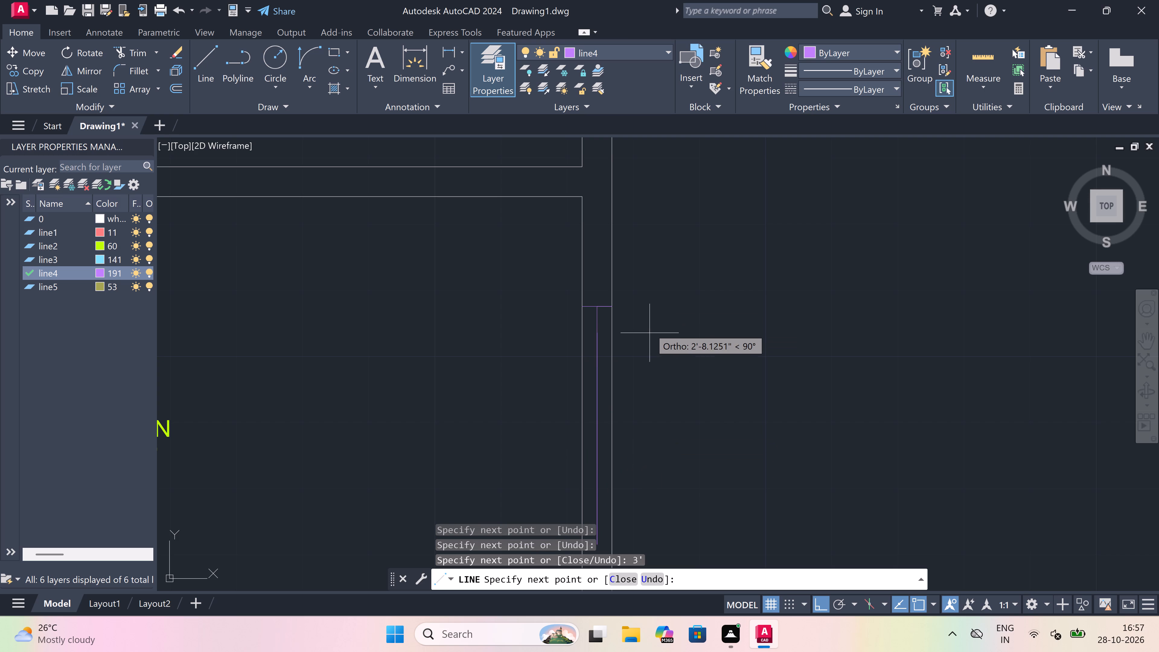
Close the south end of the kitchen window's centre line with a line across the full wall thickness.
{"action": "scroll", "coordinate": [616, 293], "scroll_direction": "down", "scroll_amount": 3}
{"action": "scroll", "coordinate": [603, 325], "scroll_direction": "up", "scroll_amount": 3}
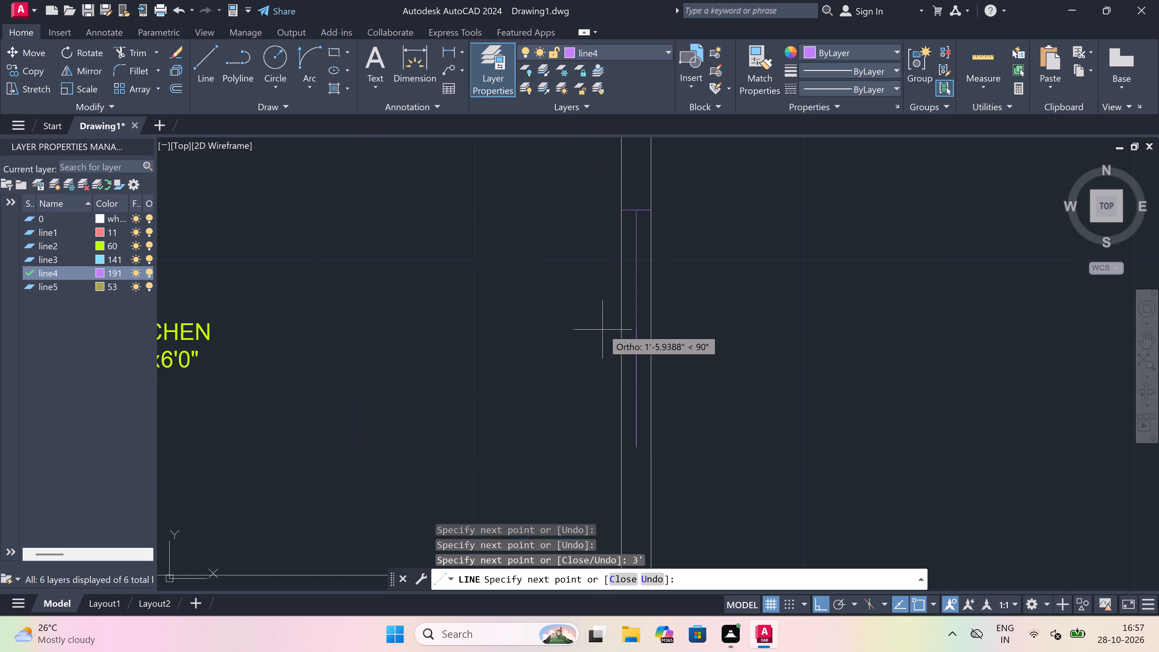
{"action": "scroll", "coordinate": [602, 330], "scroll_direction": "down", "scroll_amount": 3}
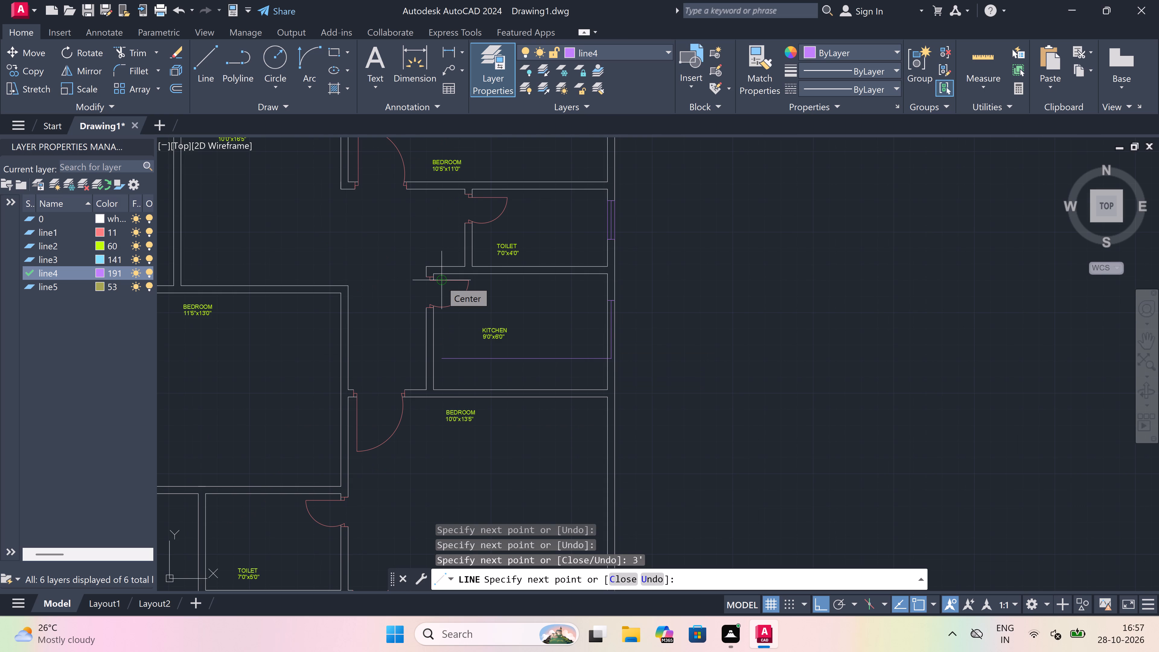
{"action": "scroll", "coordinate": [608, 350], "scroll_direction": "up", "scroll_amount": 2}
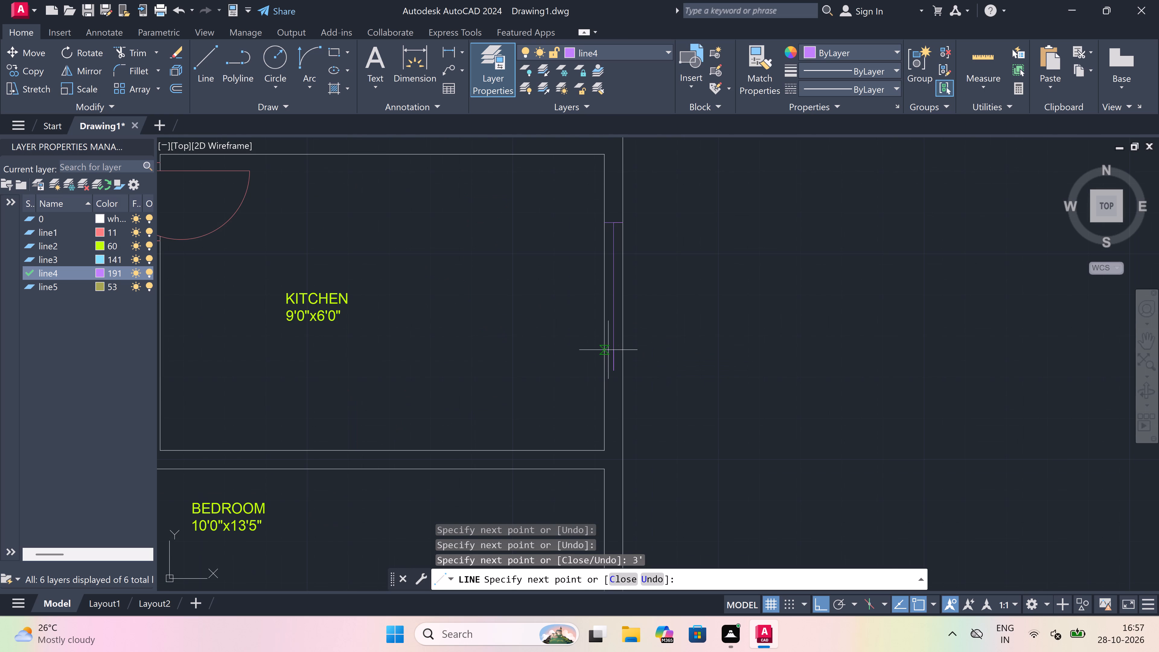
{"action": "scroll", "coordinate": [616, 353], "scroll_direction": "up", "scroll_amount": 2}
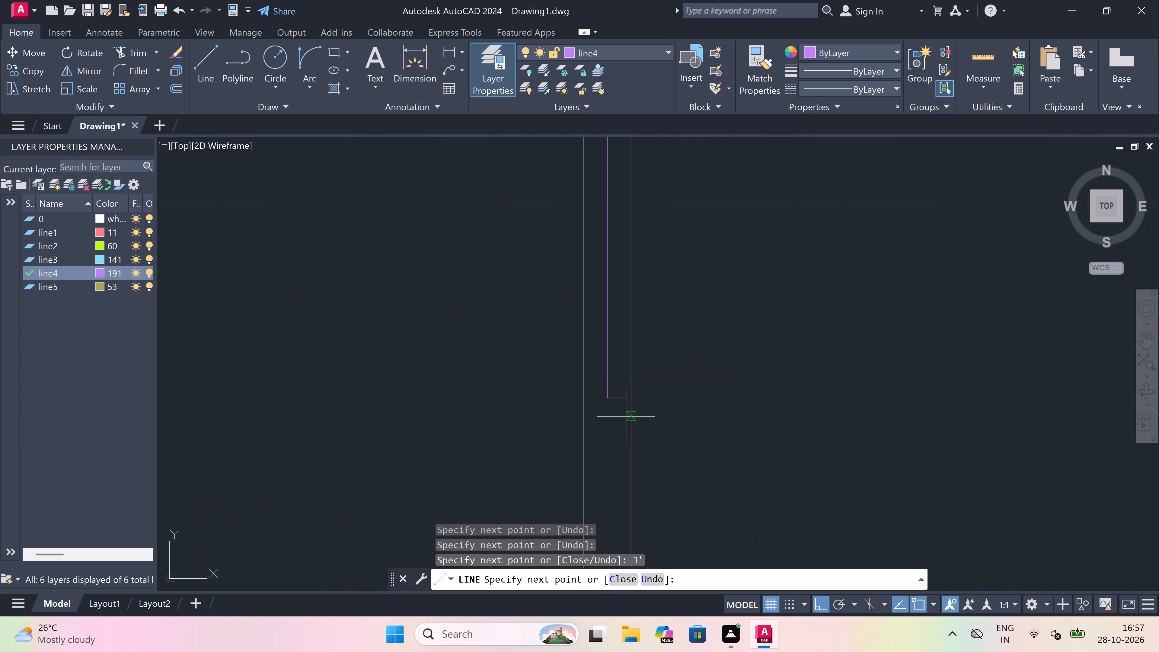
{"action": "left_click", "coordinate": [629, 396]}
{"action": "scroll", "coordinate": [628, 393], "scroll_direction": "up", "scroll_amount": 2}
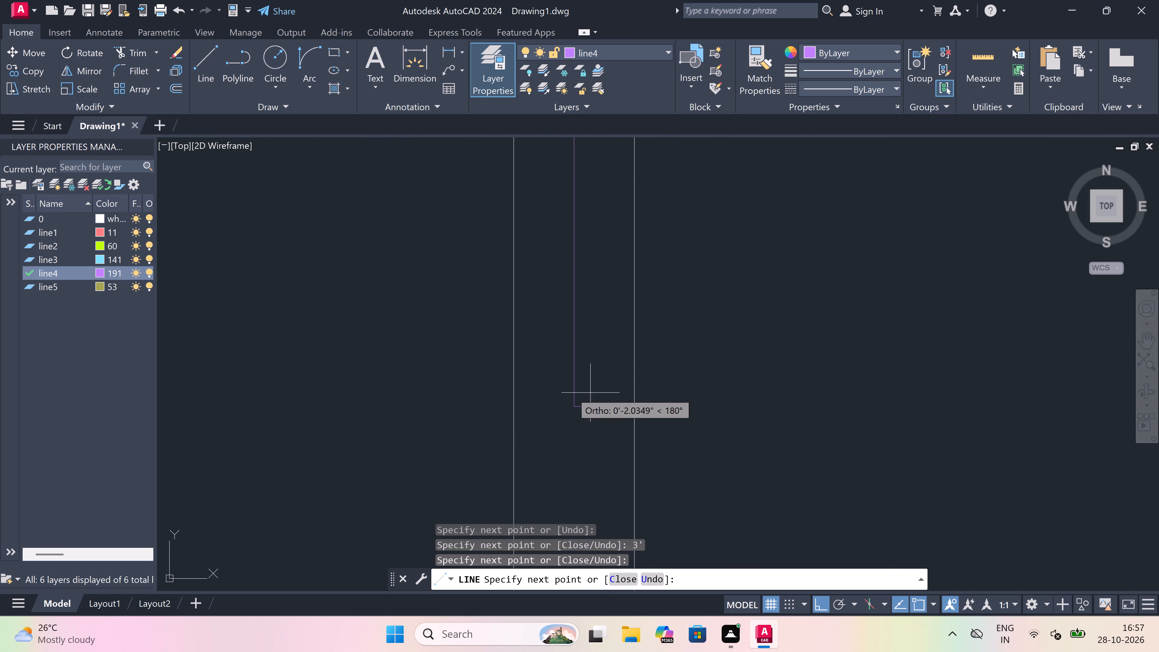
{"action": "left_click", "coordinate": [509, 406]}
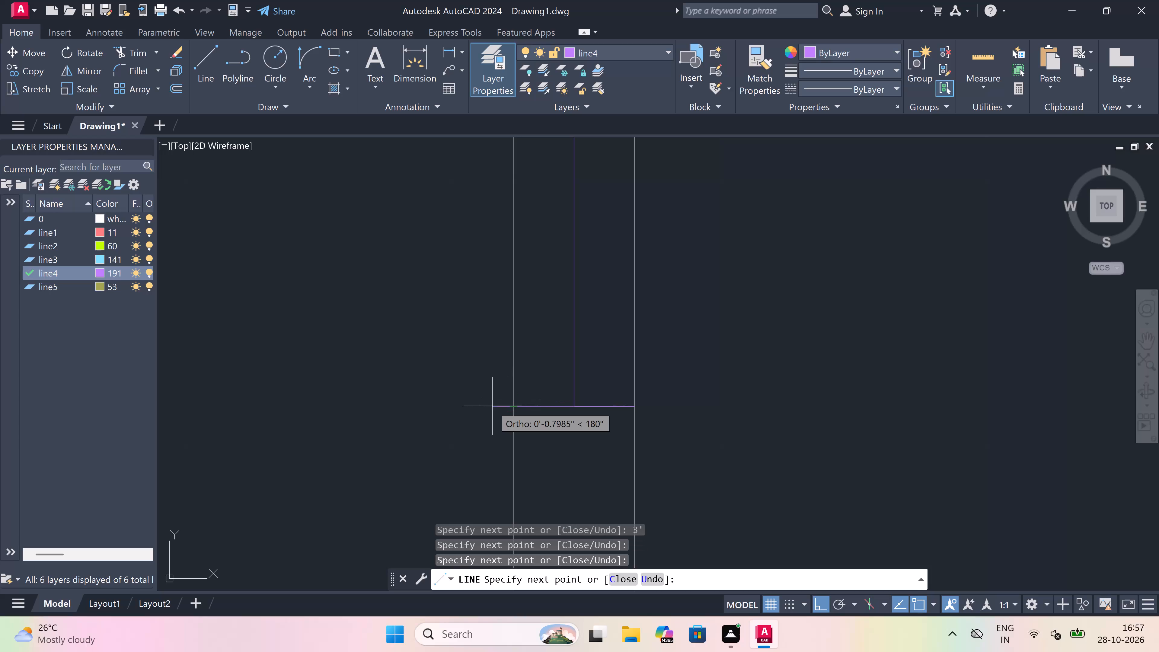
{"action": "key", "text": "Escape"}
Trim both face lines of the kitchen's east wall between the two window end lines.
{"action": "type", "text": "tr"}
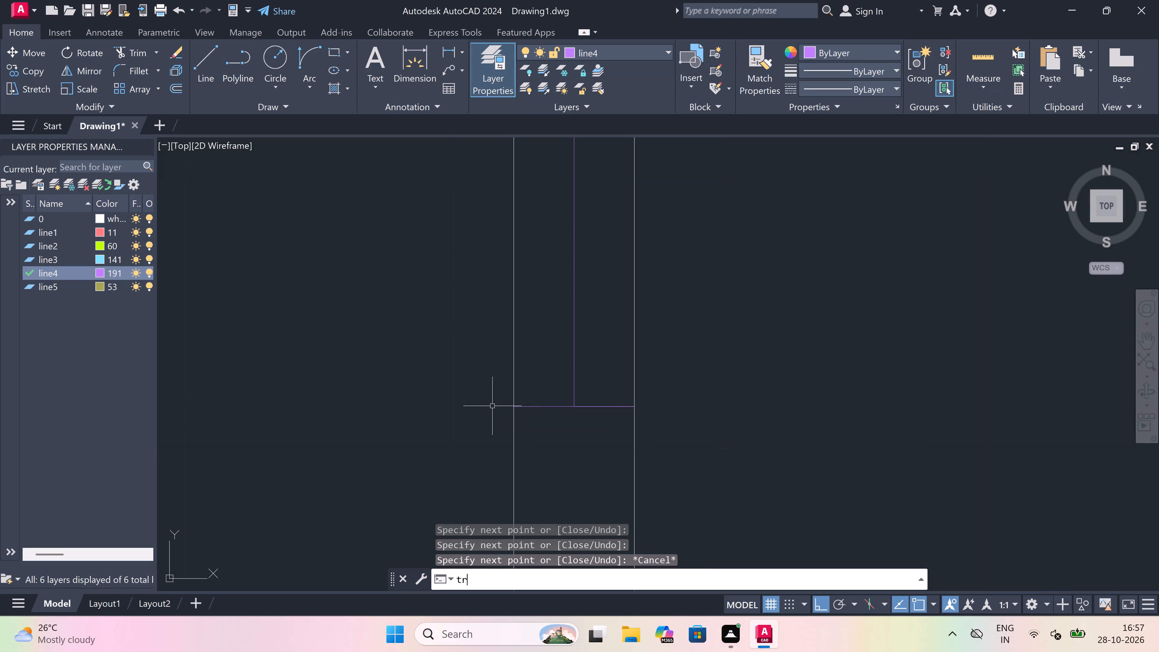
{"action": "key", "text": "space"}
{"action": "scroll", "coordinate": [491, 401], "scroll_direction": "down", "scroll_amount": 2}
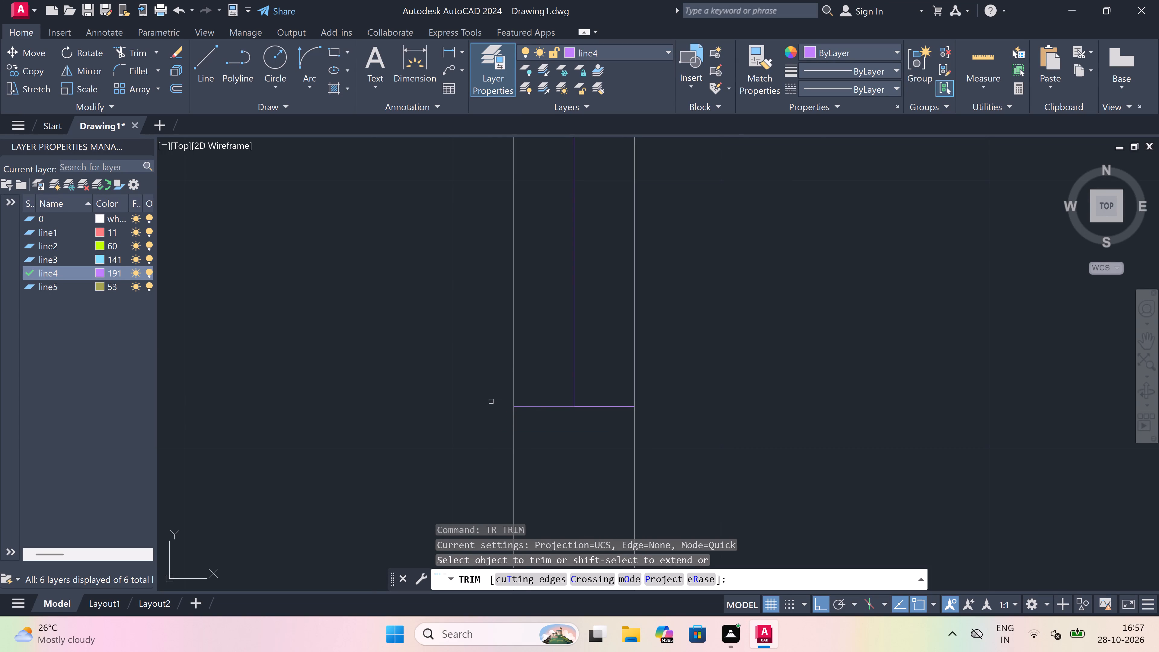
{"action": "scroll", "coordinate": [491, 401], "scroll_direction": "down", "scroll_amount": 3}
{"action": "left_click", "coordinate": [490, 361]}
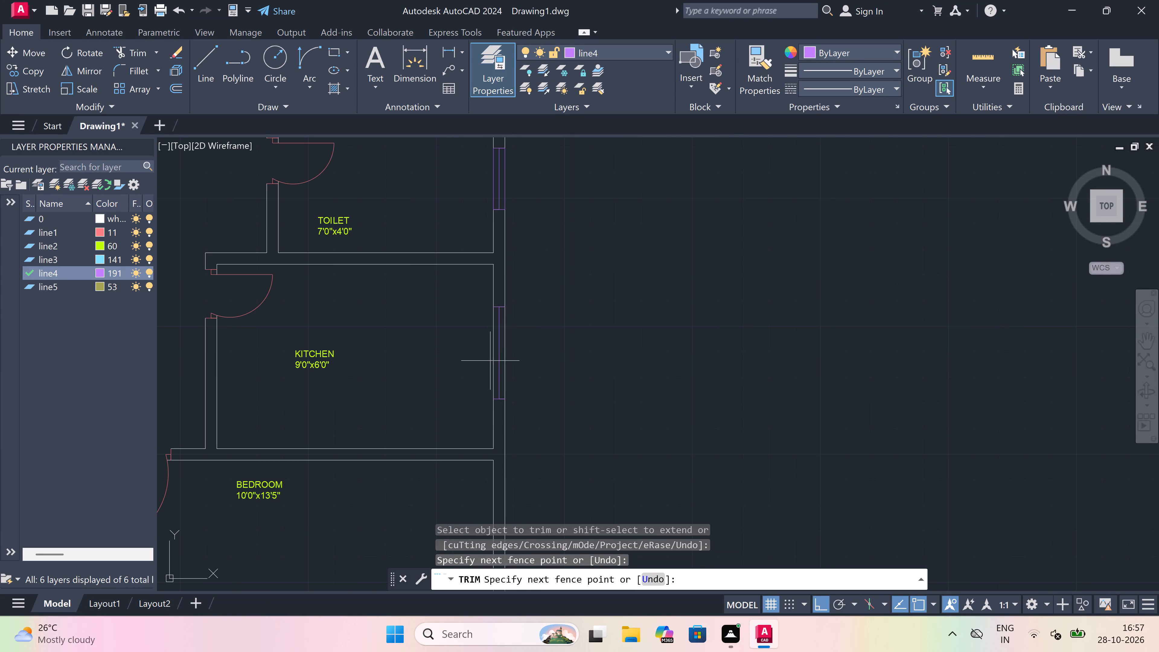
{"action": "left_click", "coordinate": [494, 354]}
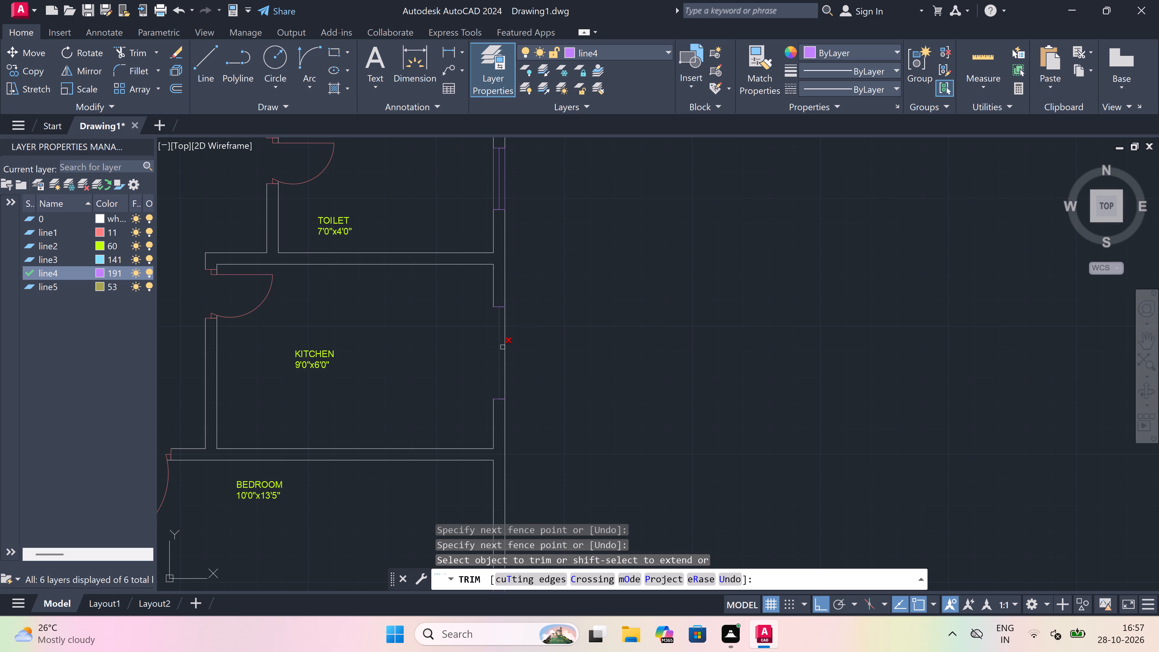
{"action": "scroll", "coordinate": [503, 347], "scroll_direction": "up", "scroll_amount": 2}
{"action": "left_click", "coordinate": [503, 347]}
{"action": "key", "text": "Escape"}
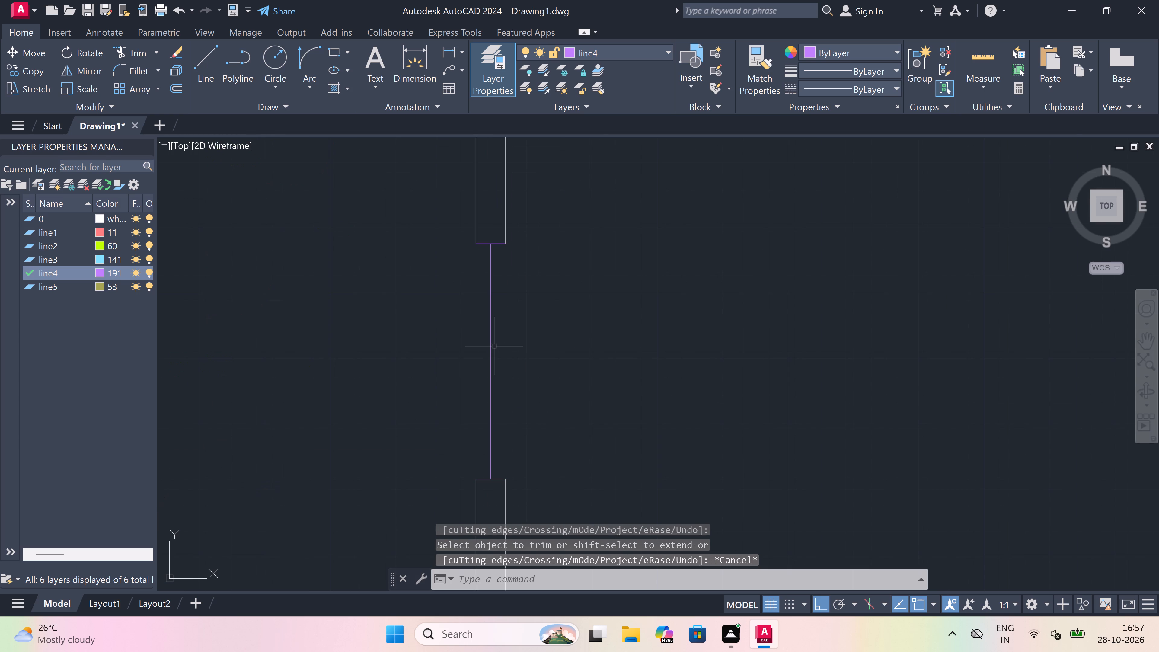
Draw the kitchen window's west and east face lines on line4, joining the corners of its two end lines.
{"action": "type", "text": "l"}
{"action": "key", "text": "space"}
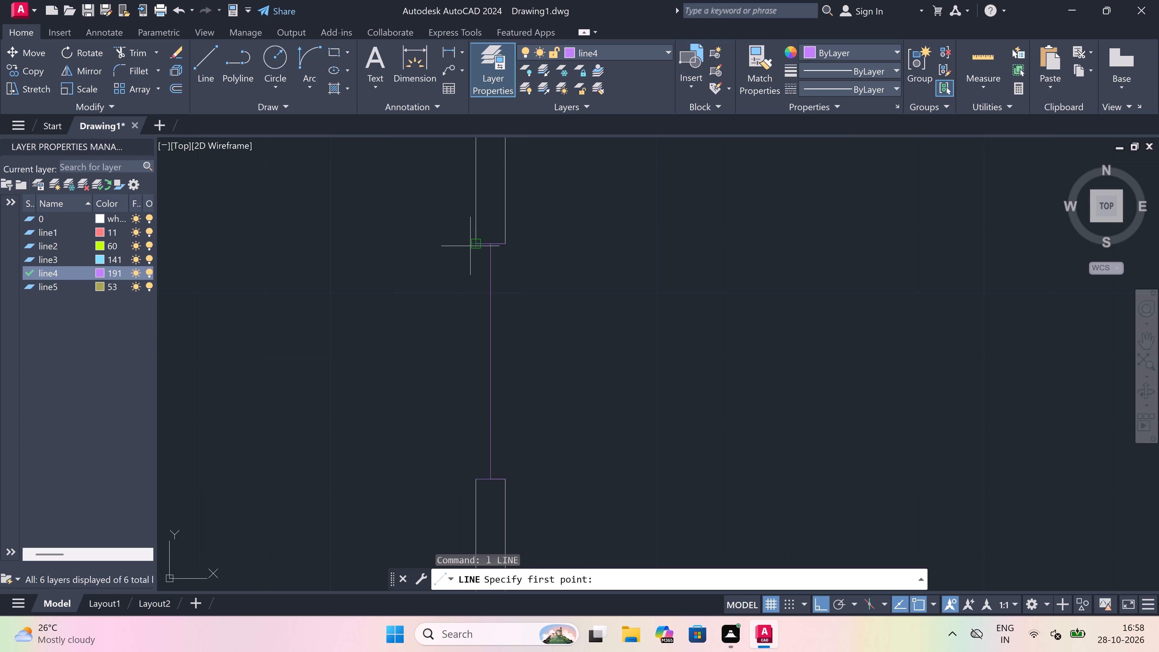
{"action": "left_click_drag", "start_coordinate": [474, 243], "coordinate": [473, 252]}
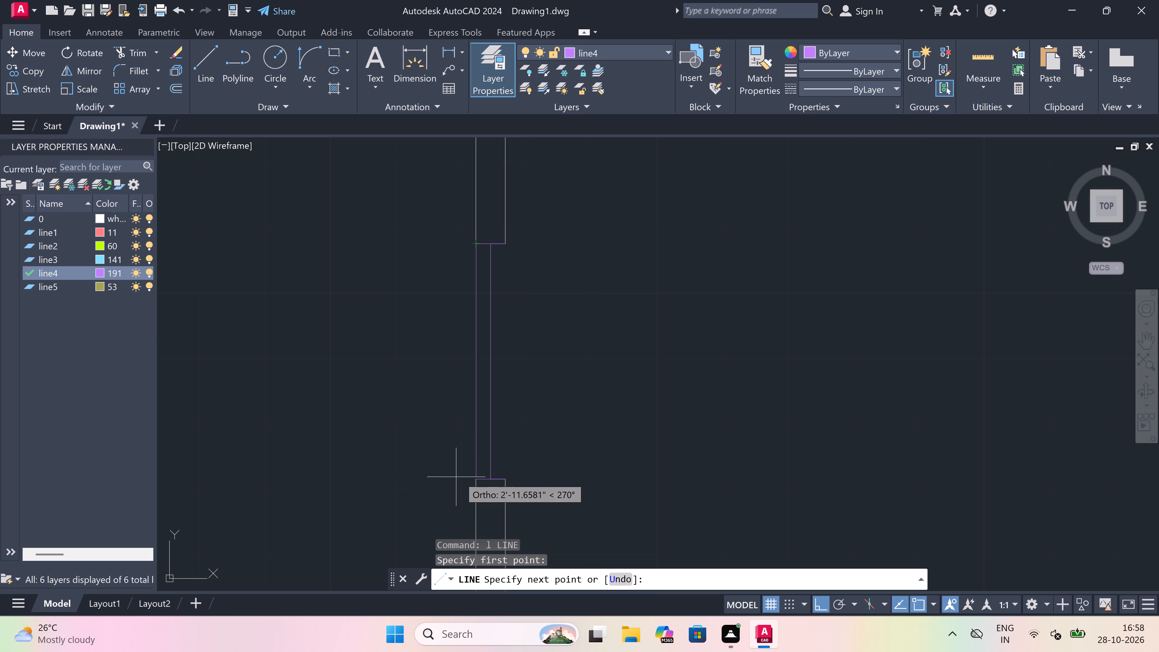
{"action": "left_click", "coordinate": [472, 478]}
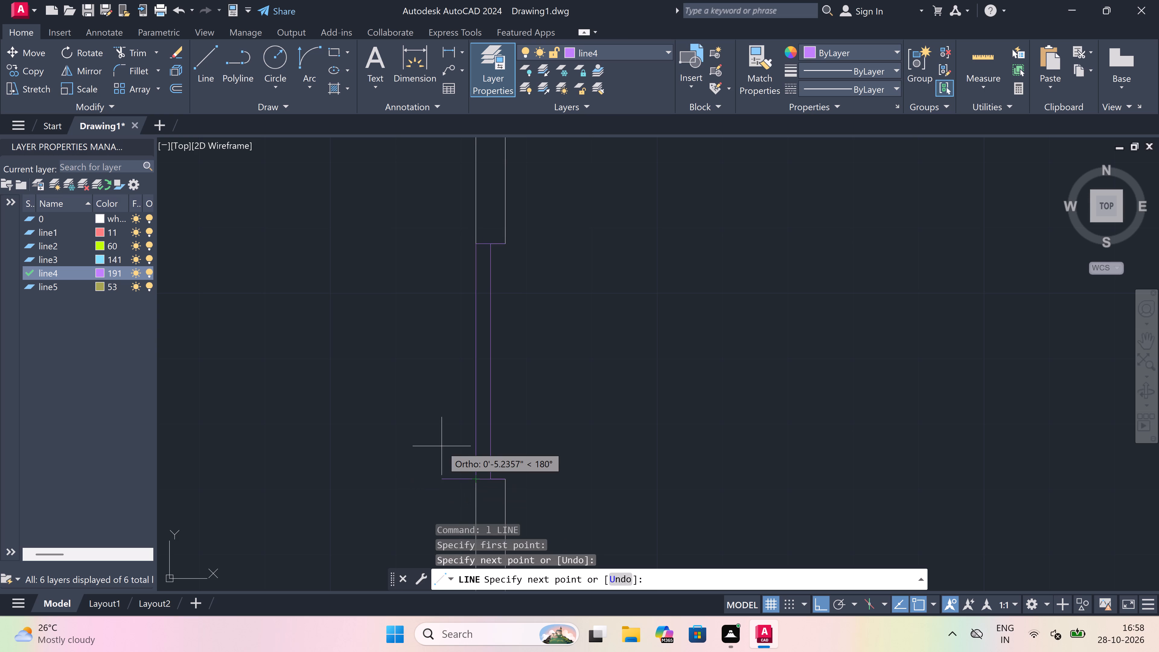
{"action": "key", "text": "Escape"}
{"action": "key", "text": "space"}
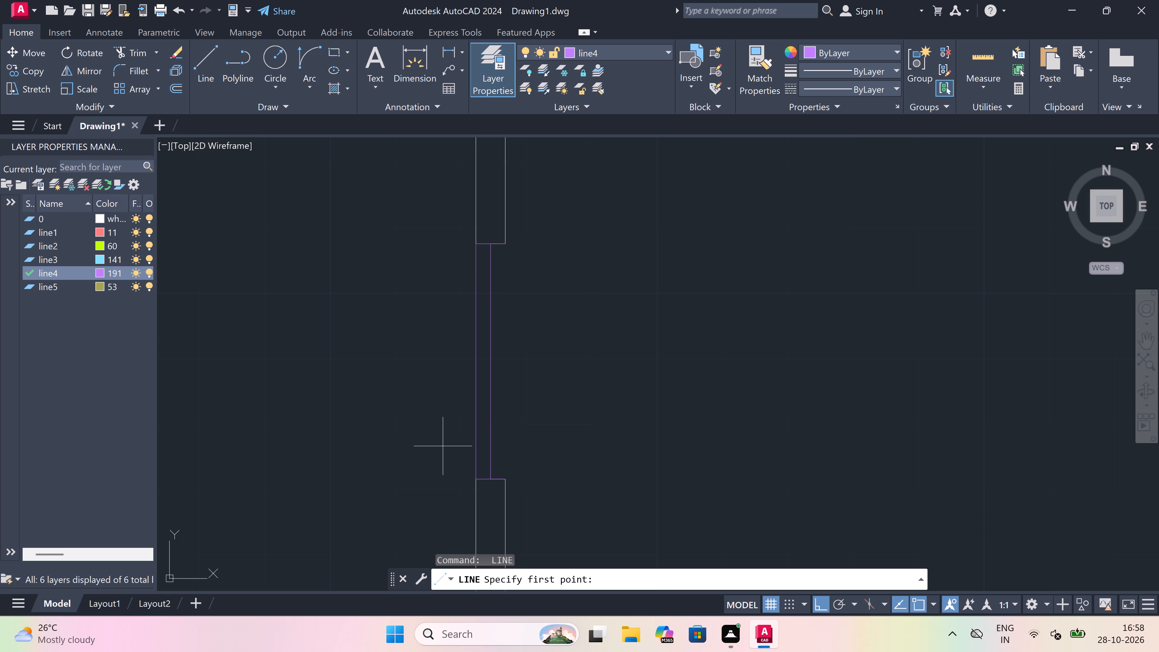
{"action": "left_click", "coordinate": [510, 238]}
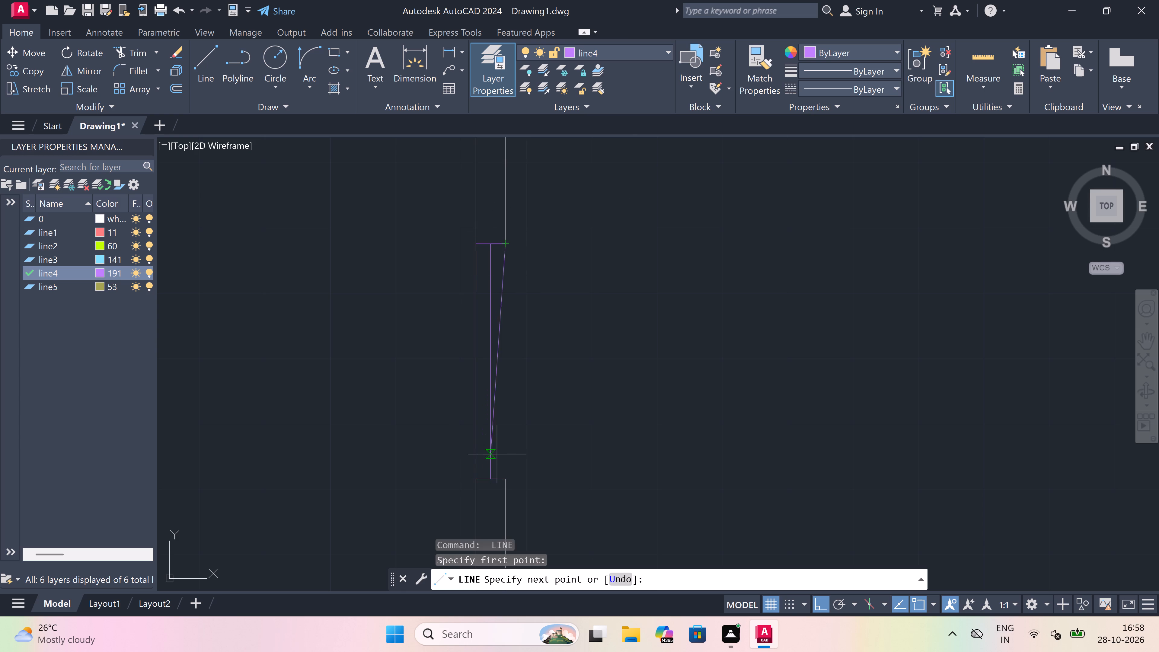
{"action": "left_click_drag", "start_coordinate": [504, 481], "coordinate": [550, 473]}
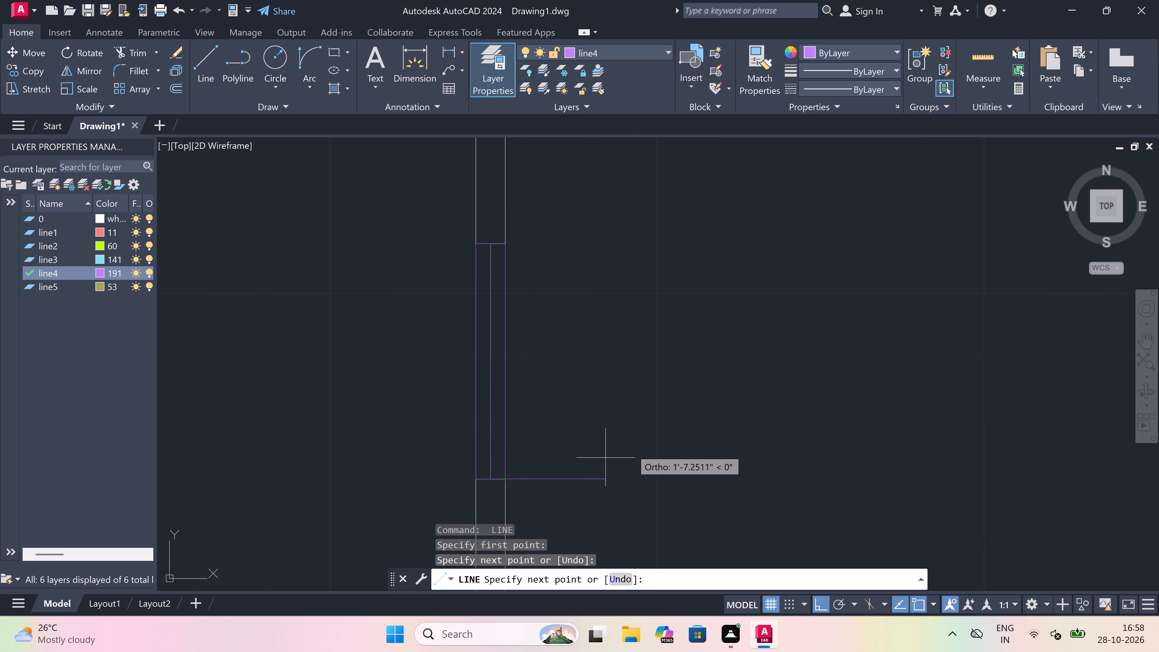
{"action": "key", "text": "Escape"}
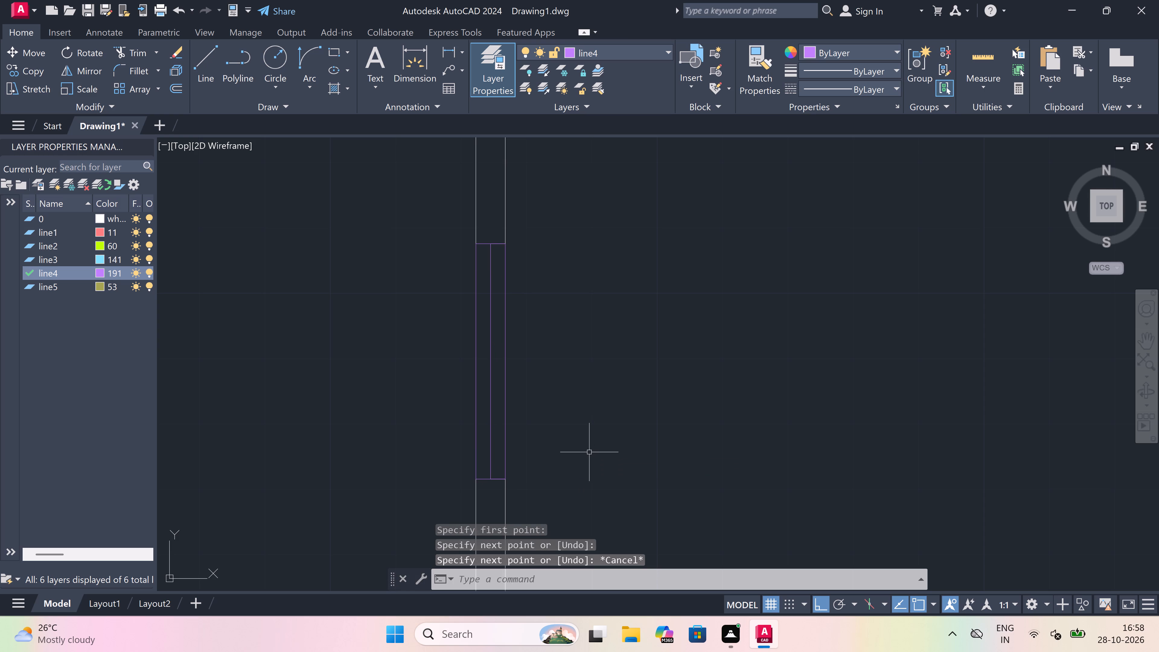
Draw a window end line across the 10'0"x13'5" bedroom's east wall, with a 5' centre line running north from its midpoint.
{"action": "scroll", "coordinate": [416, 328], "scroll_direction": "down", "scroll_amount": 3}
{"action": "scroll", "coordinate": [429, 360], "scroll_direction": "down", "scroll_amount": 4}
{"action": "scroll", "coordinate": [405, 401], "scroll_direction": "up", "scroll_amount": 3}
{"action": "scroll", "coordinate": [484, 356], "scroll_direction": "up", "scroll_amount": 1}
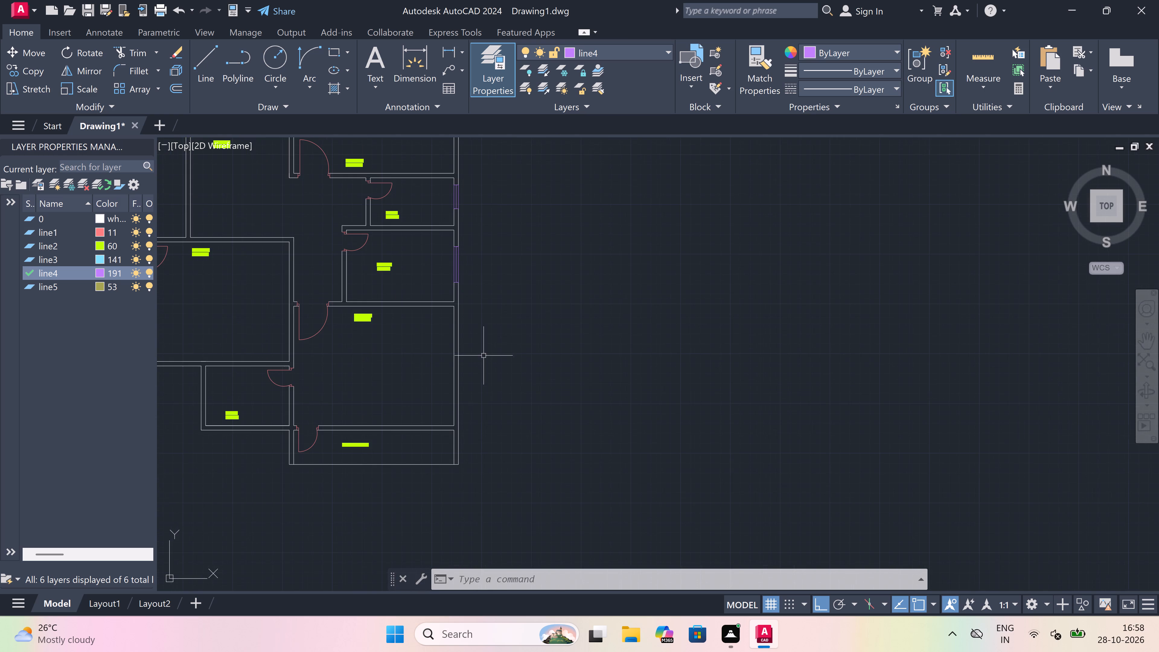
{"action": "scroll", "coordinate": [405, 368], "scroll_direction": "up", "scroll_amount": 1}
{"action": "key", "text": "space"}
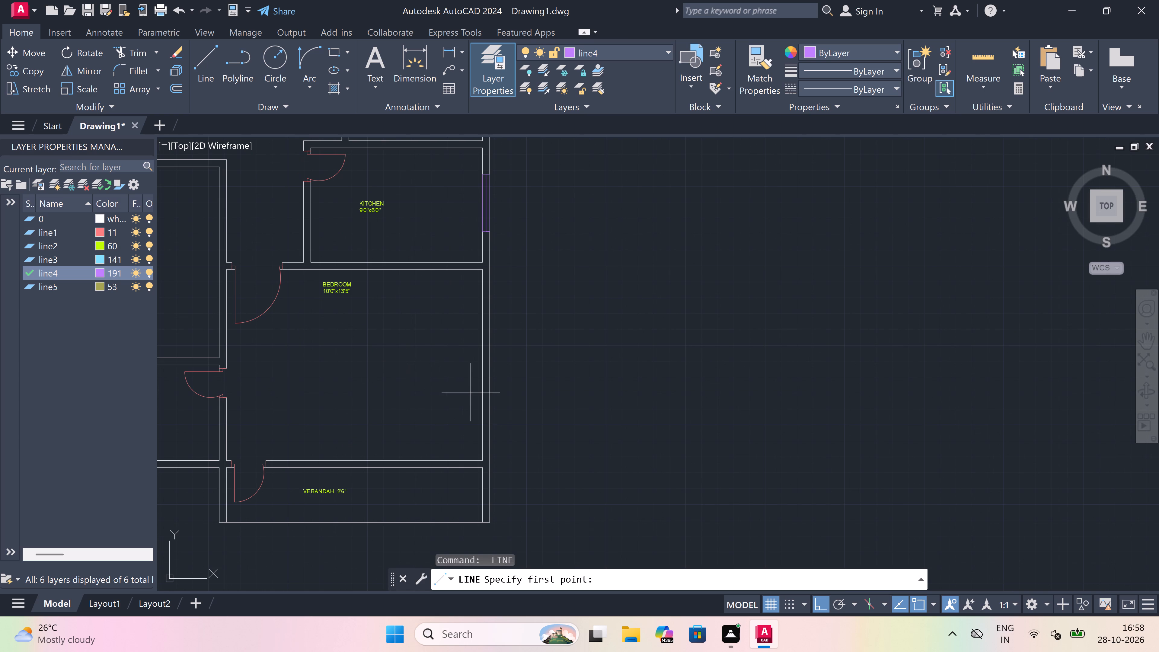
{"action": "scroll", "coordinate": [492, 411], "scroll_direction": "up", "scroll_amount": 1}
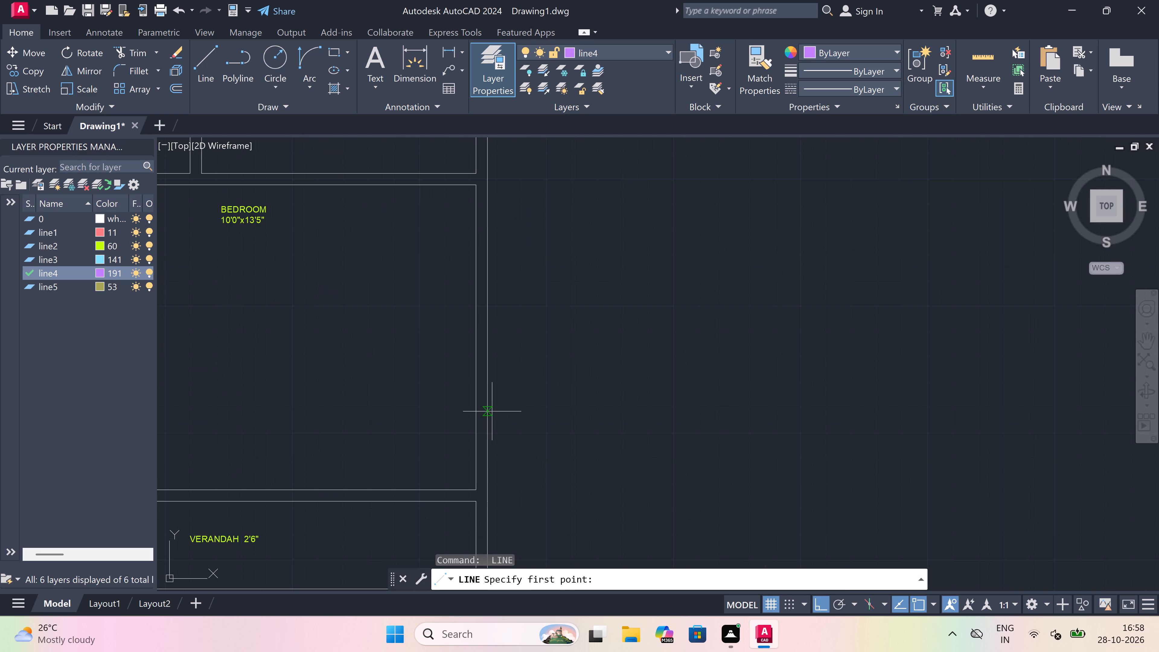
{"action": "left_click", "coordinate": [479, 405]}
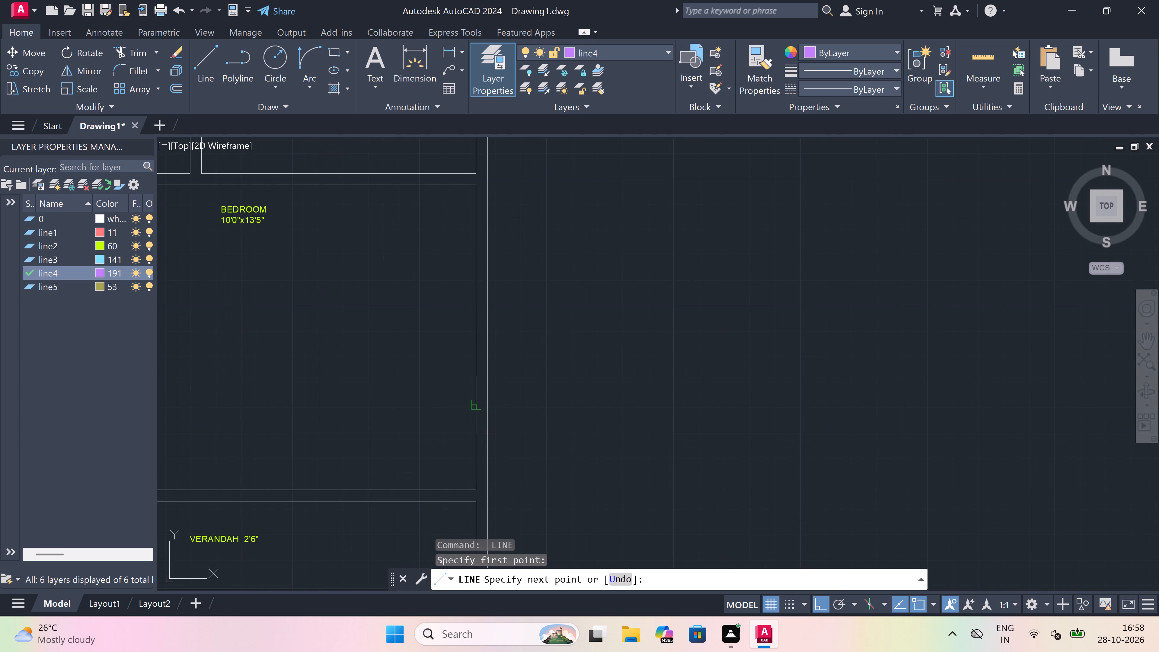
{"action": "scroll", "coordinate": [480, 403], "scroll_direction": "up", "scroll_amount": 2}
{"action": "left_click", "coordinate": [496, 407]}
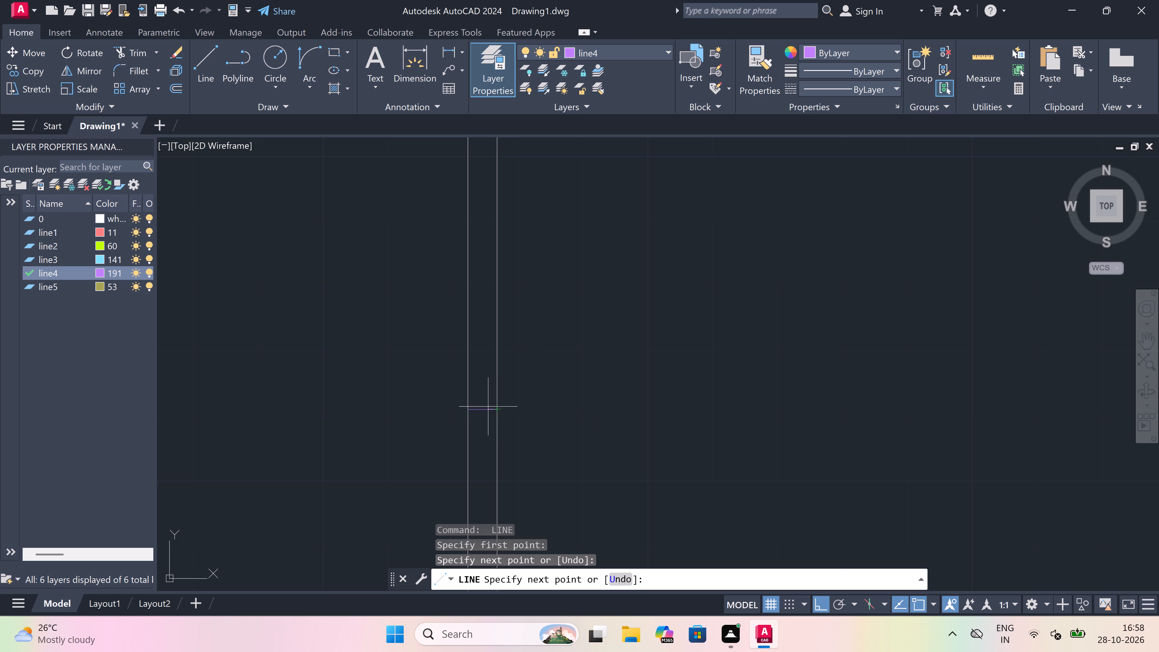
{"action": "left_click_drag", "start_coordinate": [481, 406], "coordinate": [481, 383]}
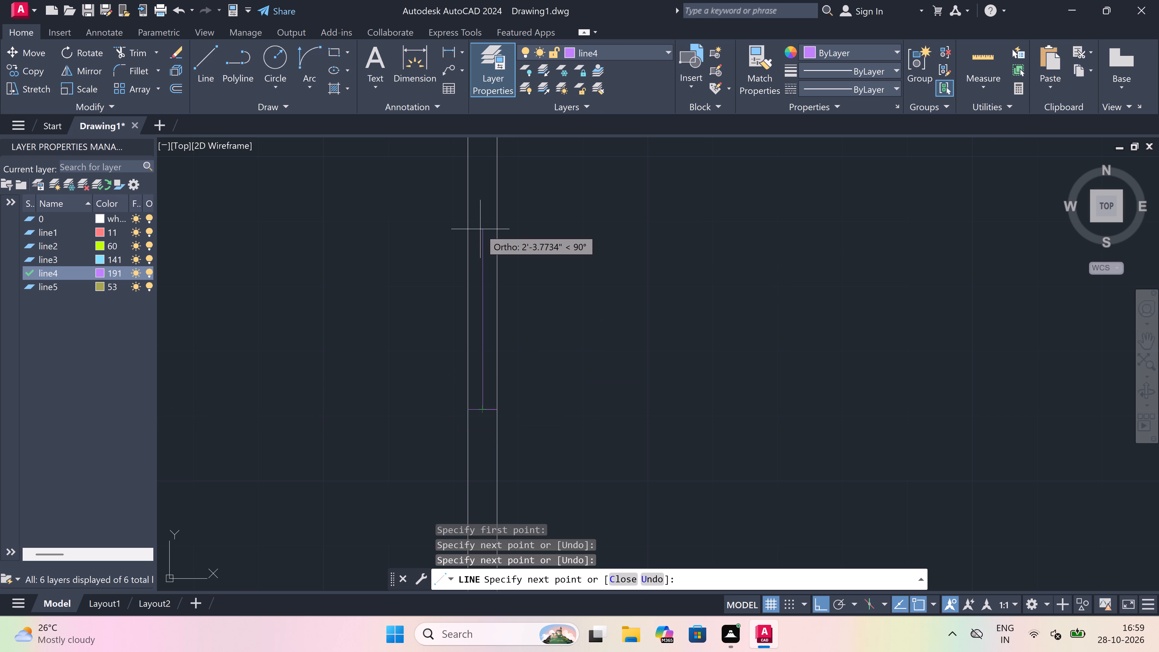
{"action": "key", "text": "5"}
{"action": "type", "text": "'"}
{"action": "key", "text": "space"}
Close the north end of the 10'0"x13'5" bedroom window's centre line with a line across the full thickness of the east wall.
{"action": "scroll", "coordinate": [479, 229], "scroll_direction": "down", "scroll_amount": 5}
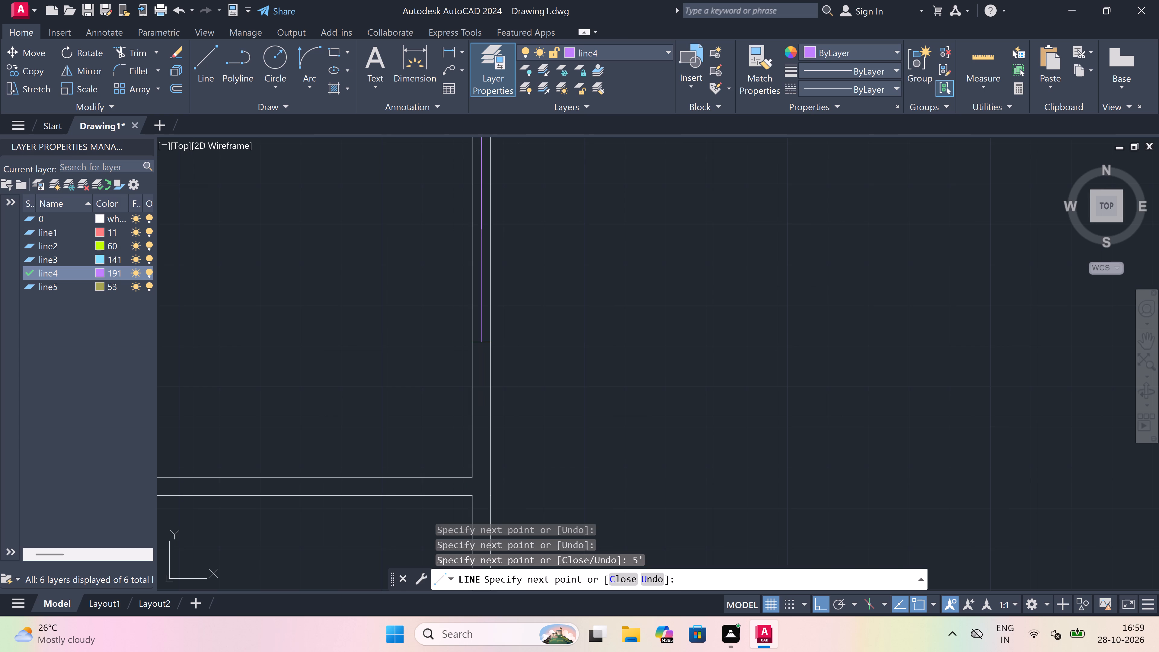
{"action": "scroll", "coordinate": [465, 208], "scroll_direction": "up", "scroll_amount": 5}
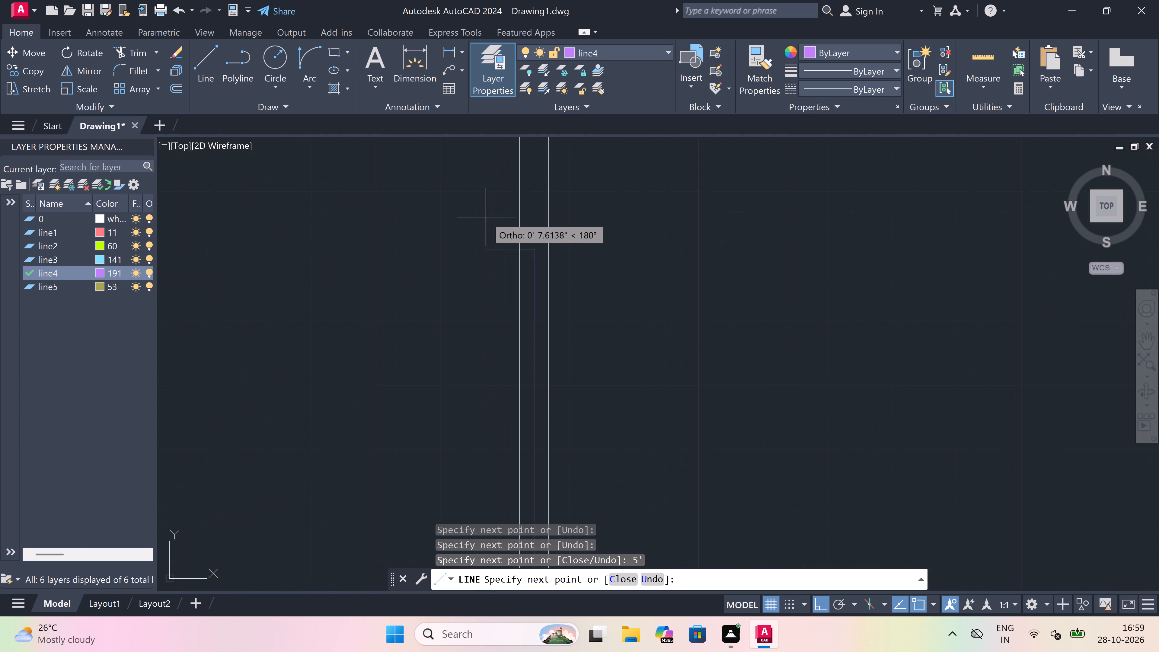
{"action": "scroll", "coordinate": [516, 242], "scroll_direction": "up", "scroll_amount": 2}
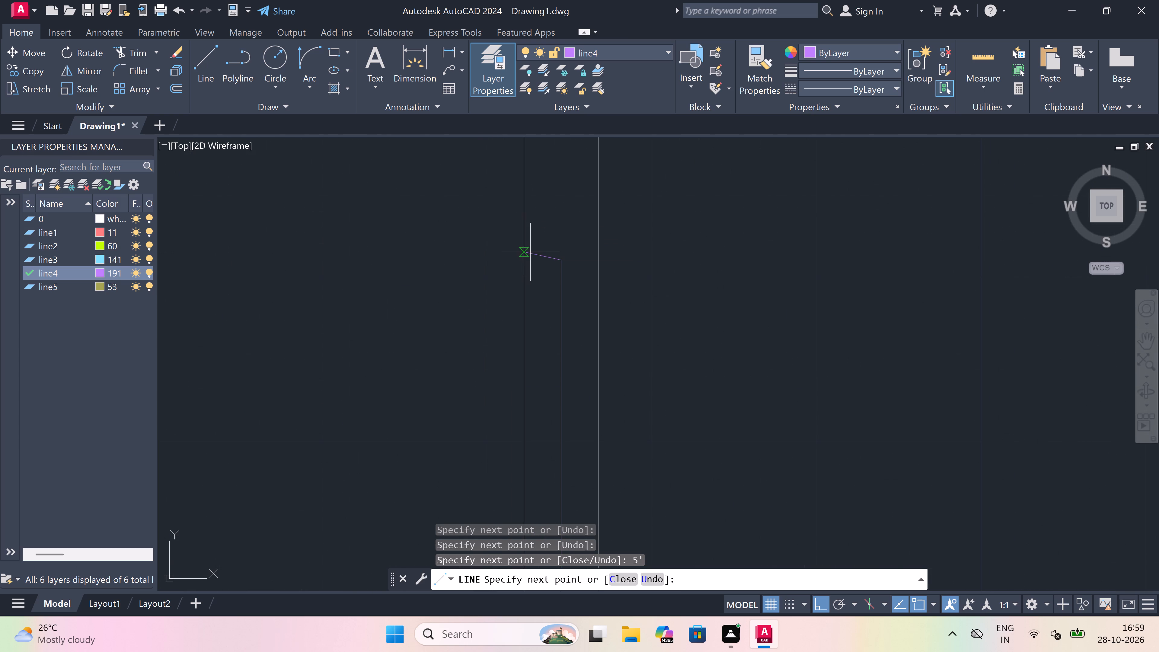
{"action": "left_click", "coordinate": [520, 262]}
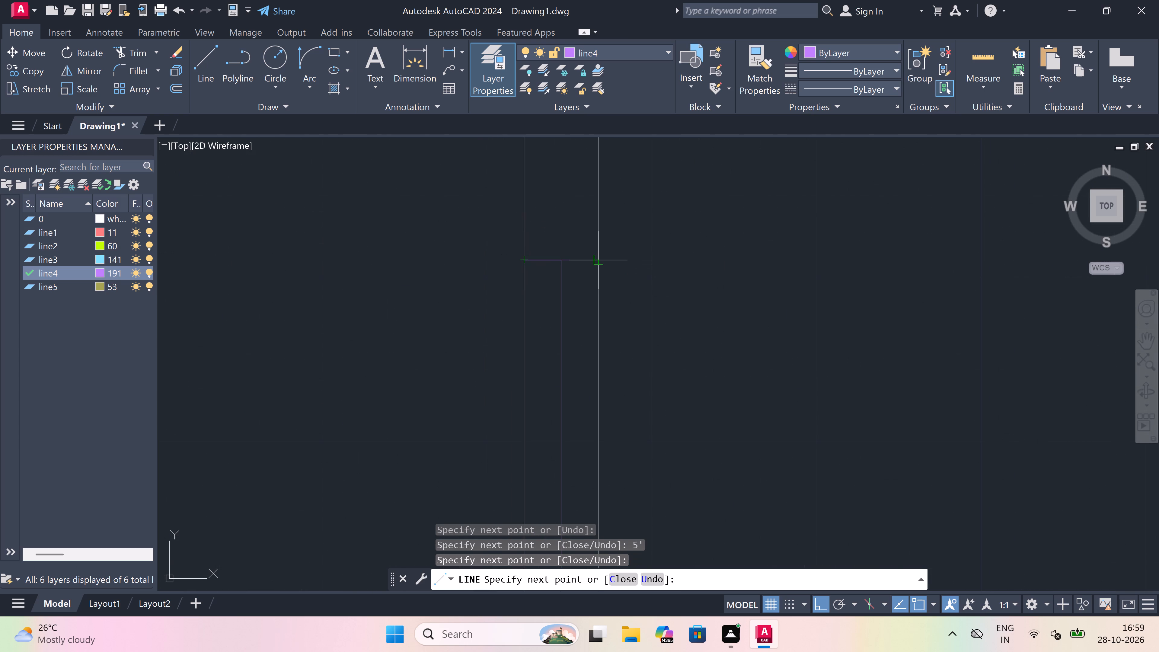
{"action": "left_click", "coordinate": [599, 258]}
{"action": "key", "text": "Escape"}
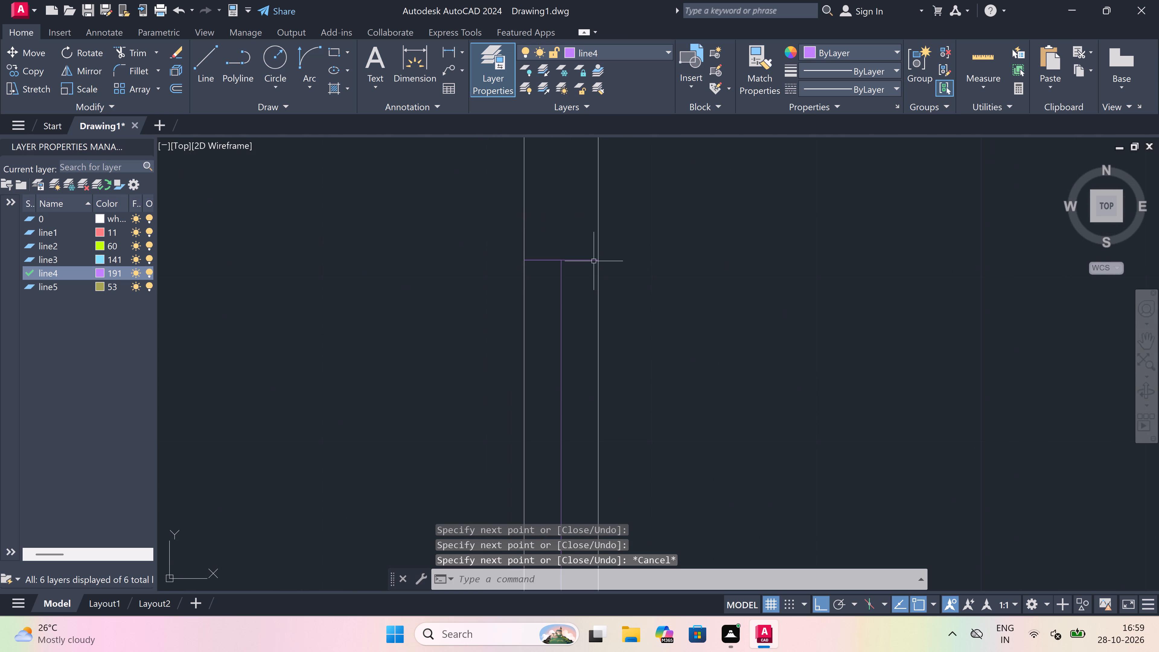
Trim both face lines of the 10'0"x13'5" bedroom's east wall between the two window end lines.
{"action": "type", "text": "tr"}
{"action": "key", "text": "space"}
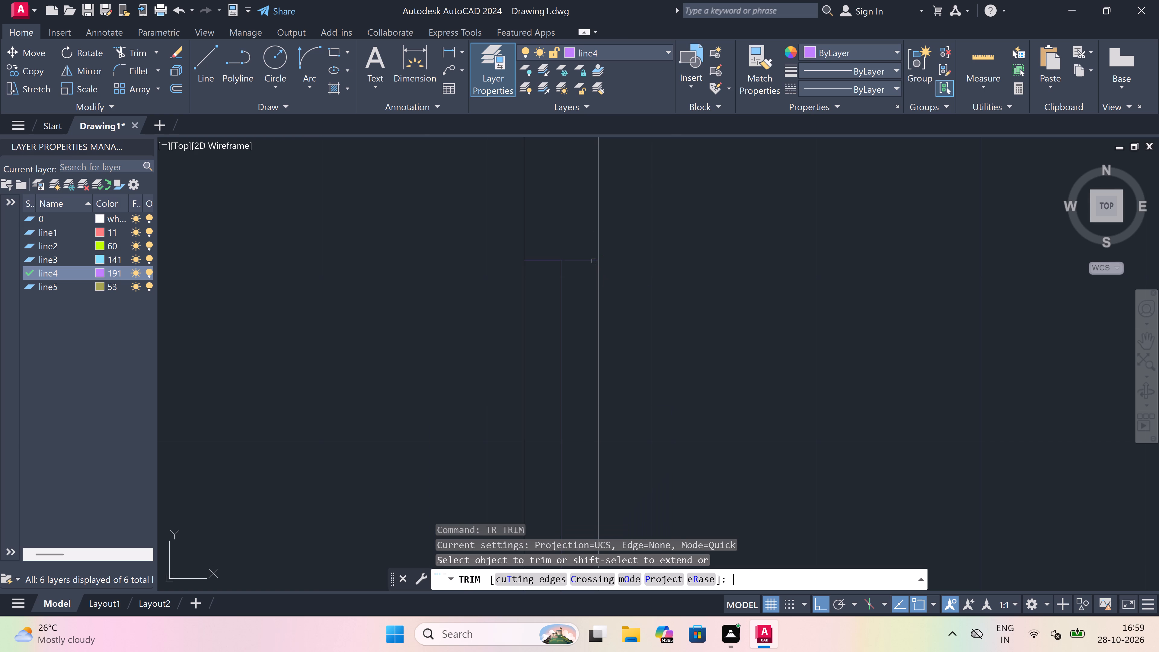
{"action": "scroll", "coordinate": [592, 260], "scroll_direction": "down", "scroll_amount": 4}
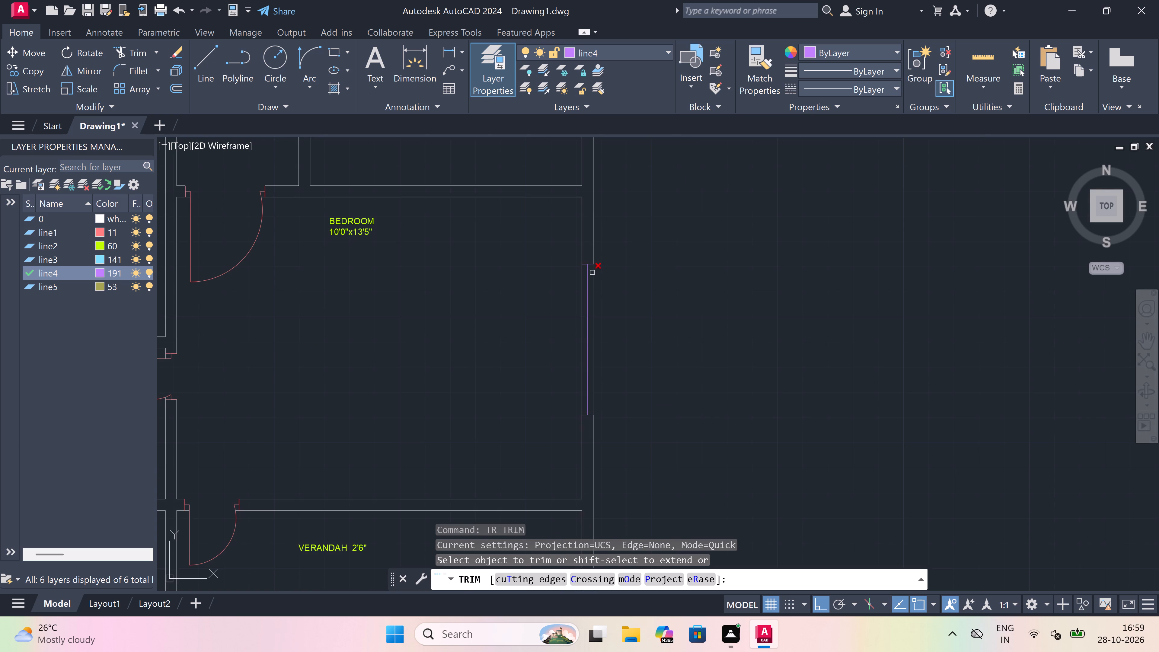
{"action": "left_click", "coordinate": [594, 285]}
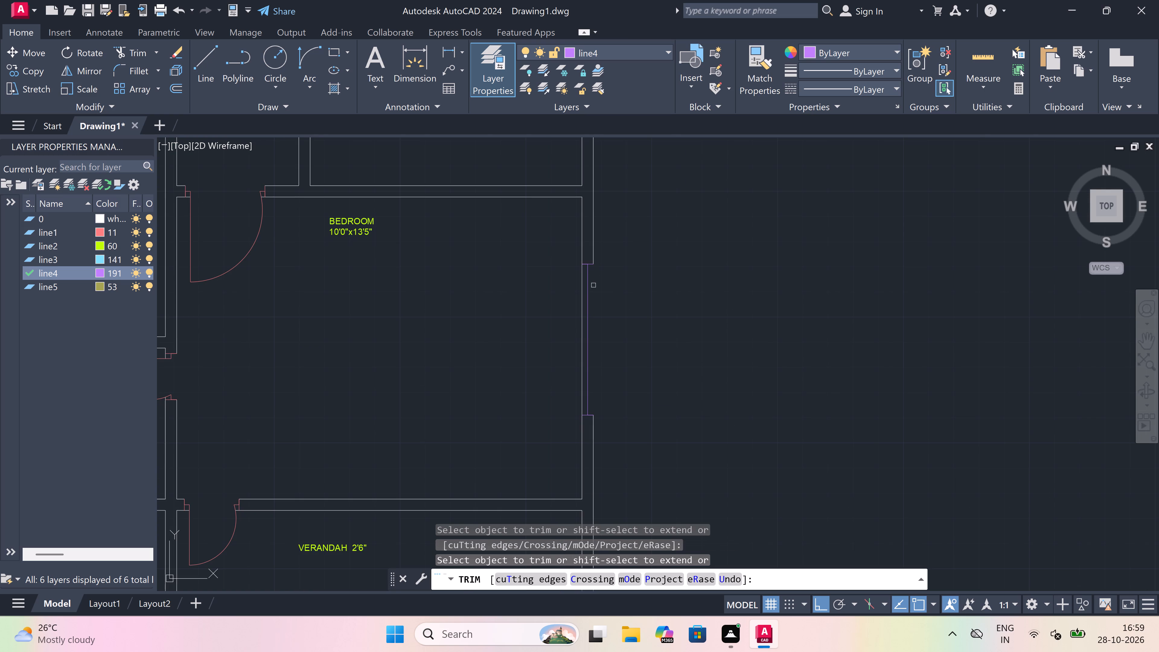
{"action": "scroll", "coordinate": [593, 285], "scroll_direction": "up", "scroll_amount": 1}
{"action": "left_click", "coordinate": [575, 288]}
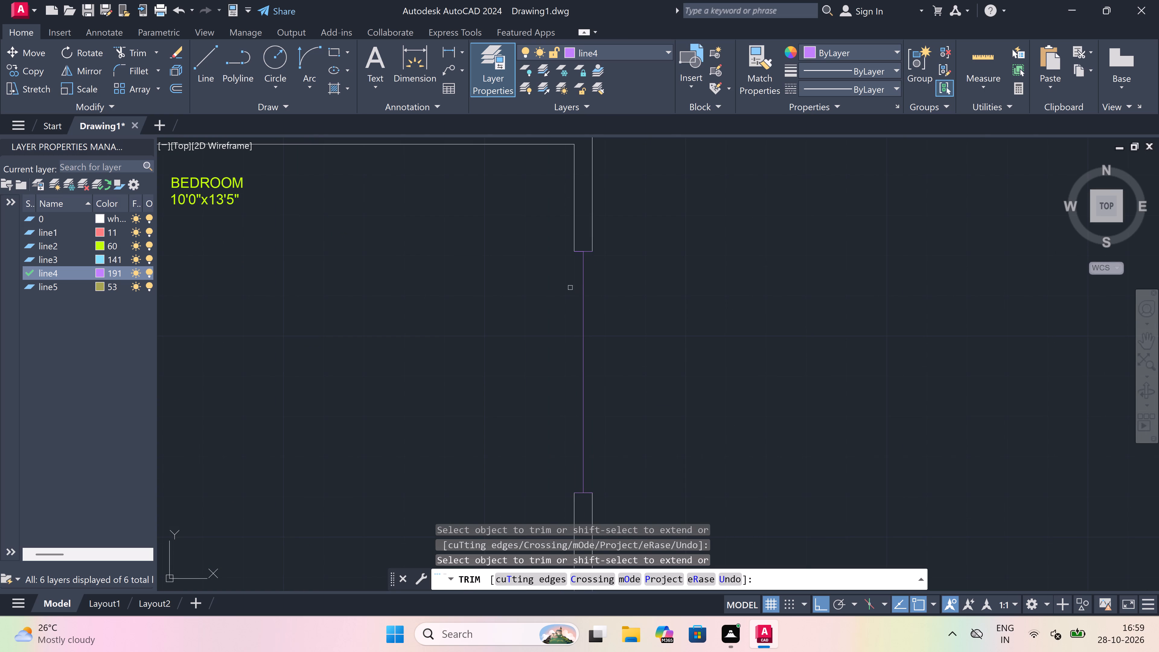
{"action": "key", "text": "Escape"}
Draw the bedroom east window's west and east face lines on line4, joining the corners of its two end lines.
{"action": "type", "text": "l"}
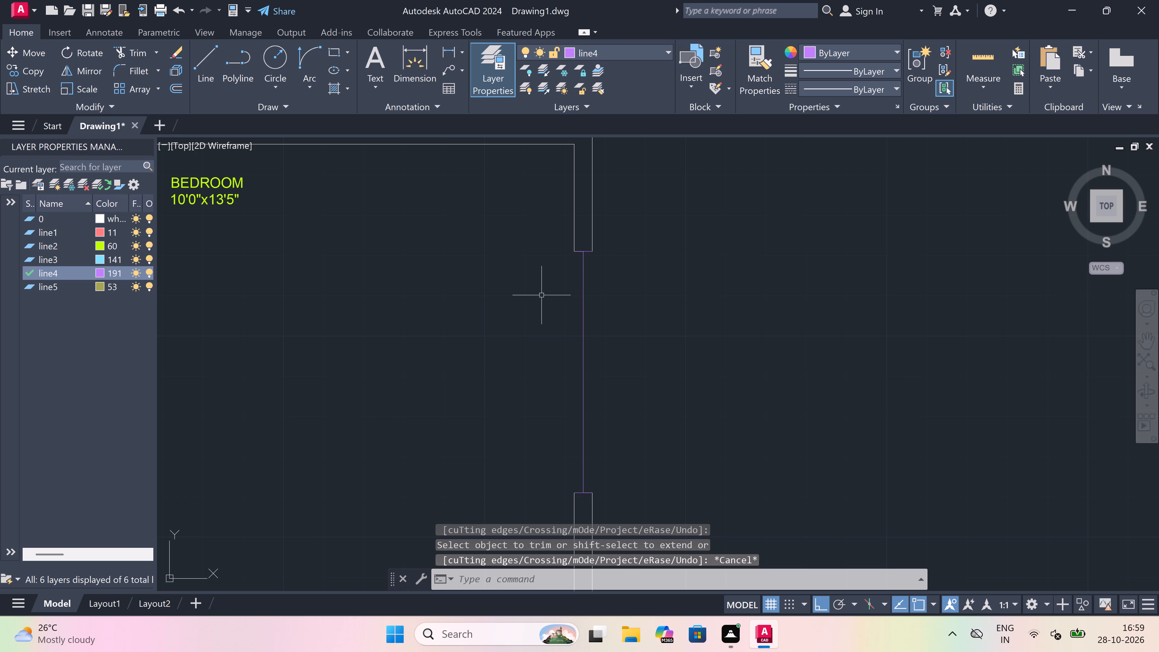
{"action": "key", "text": "space"}
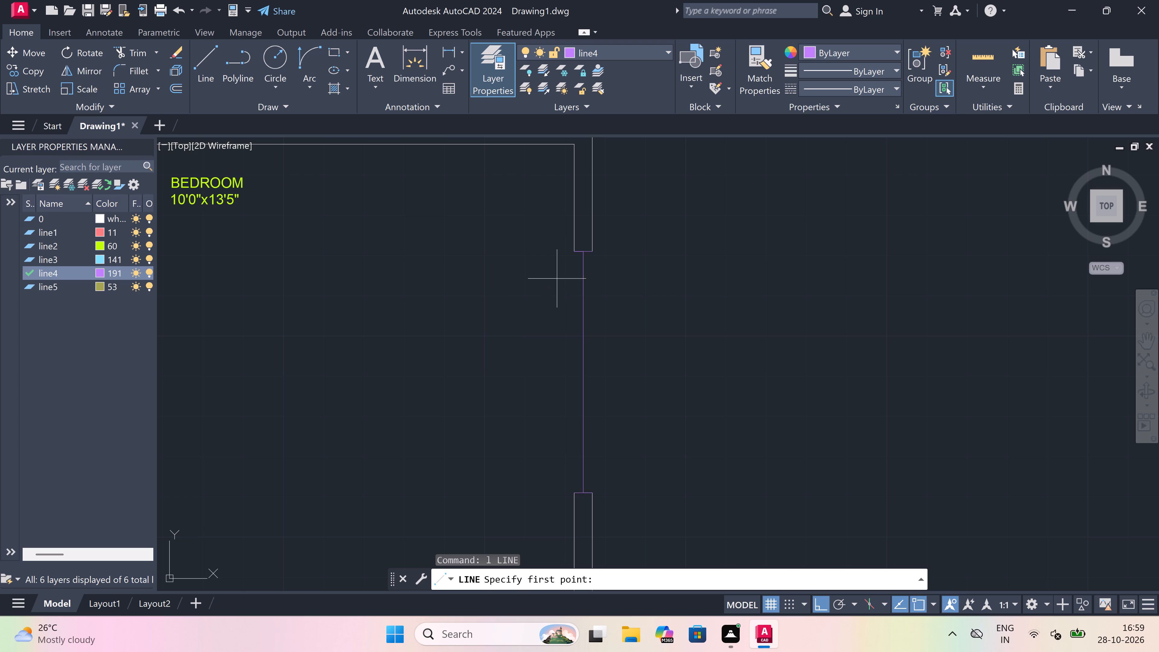
{"action": "left_click_drag", "start_coordinate": [570, 250], "coordinate": [570, 255]}
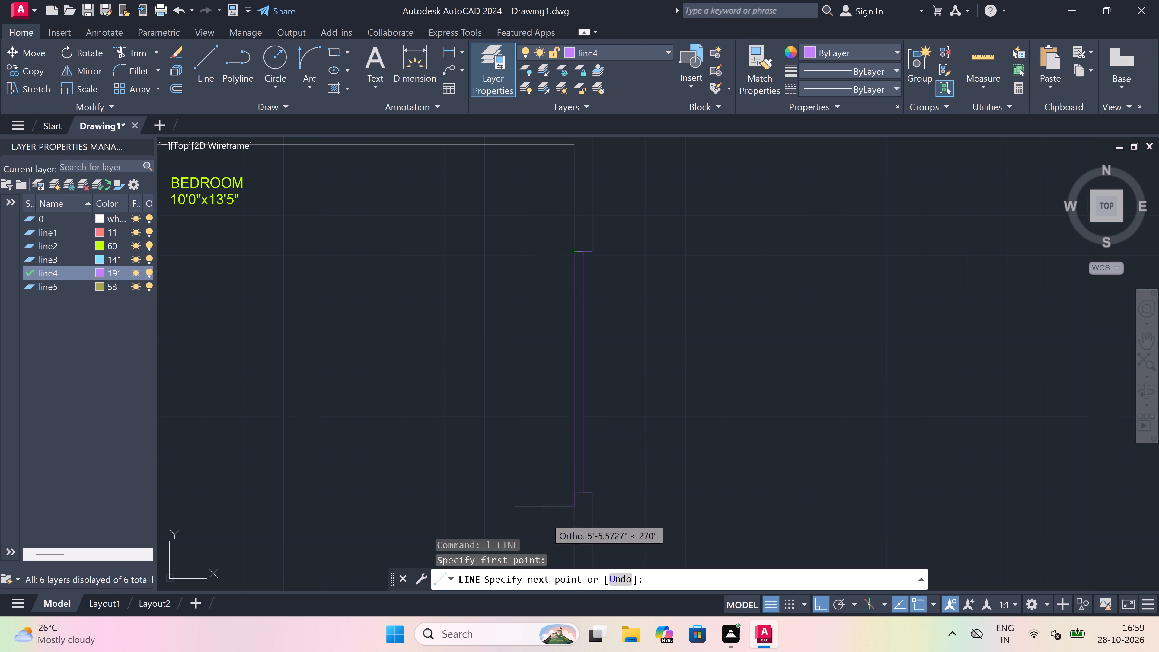
{"action": "left_click", "coordinate": [572, 489]}
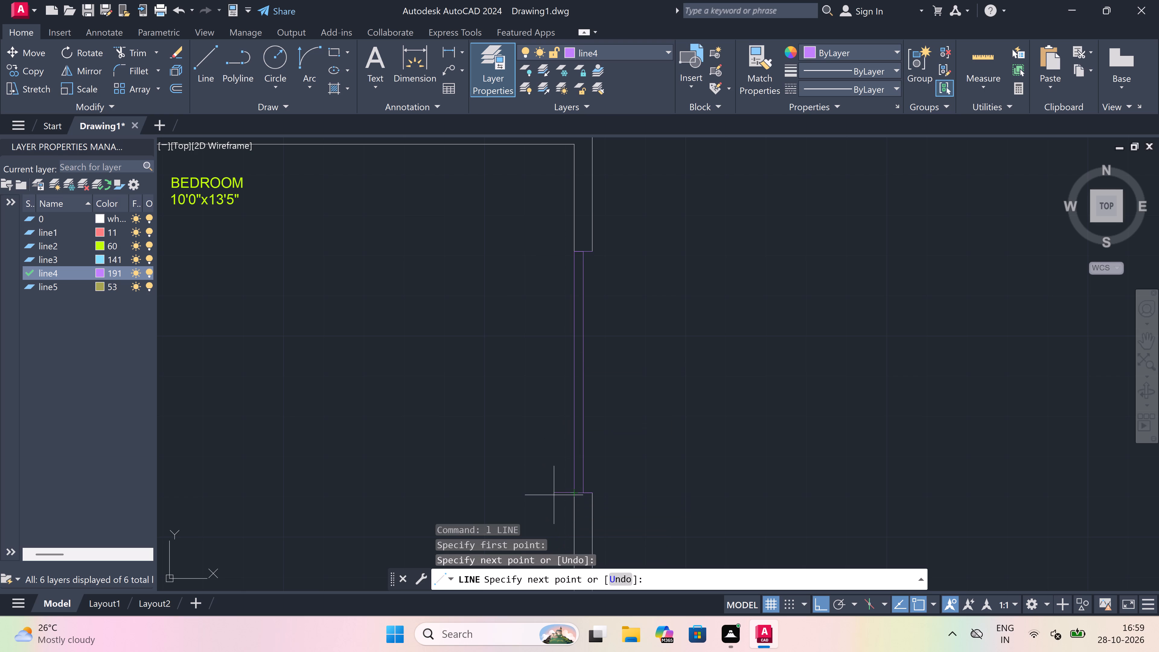
{"action": "key", "text": "Escape"}
{"action": "key", "text": "space"}
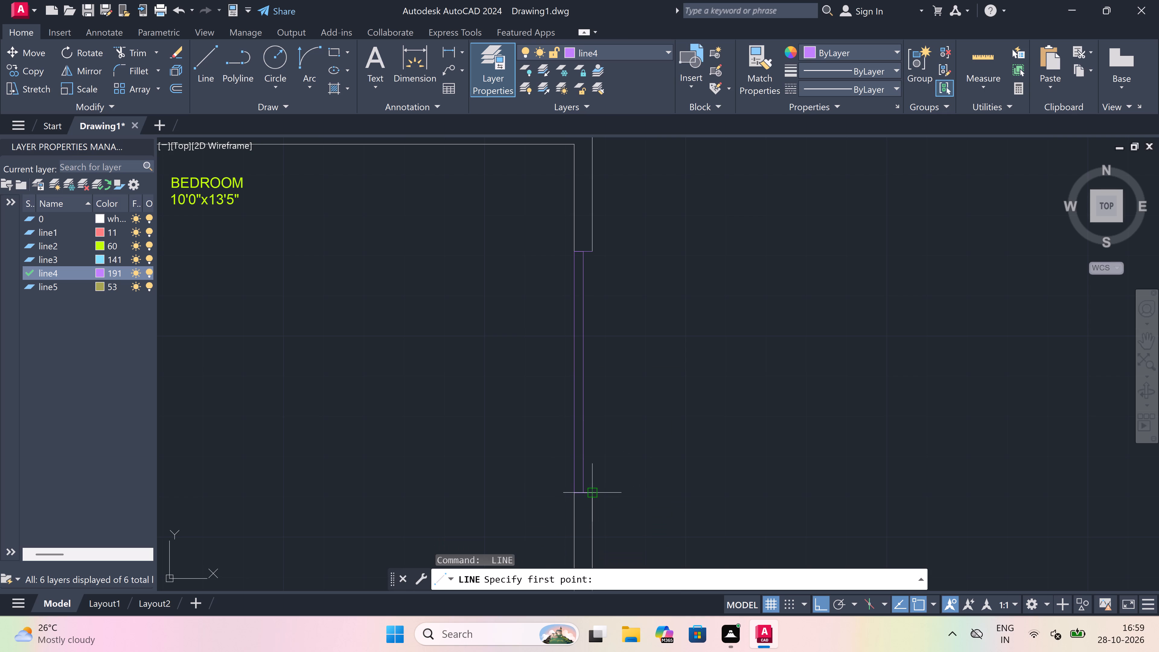
{"action": "left_click_drag", "start_coordinate": [596, 491], "coordinate": [596, 446]}
{"action": "scroll", "coordinate": [583, 244], "scroll_direction": "up", "scroll_amount": 2}
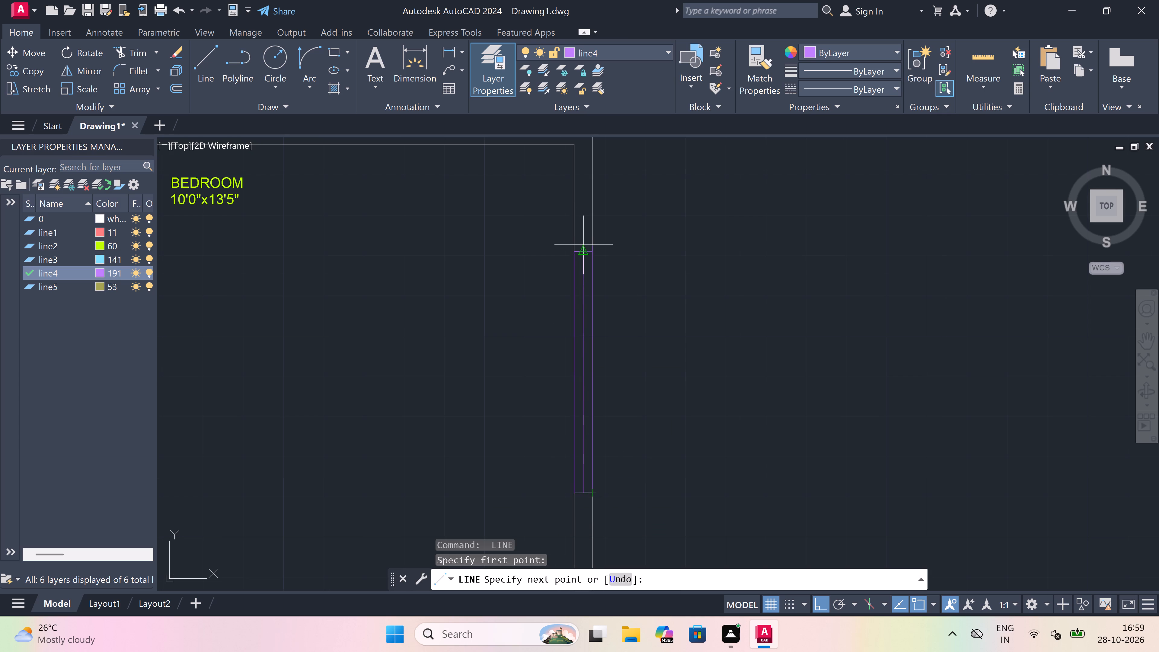
{"action": "left_click_drag", "start_coordinate": [603, 263], "coordinate": [613, 263]}
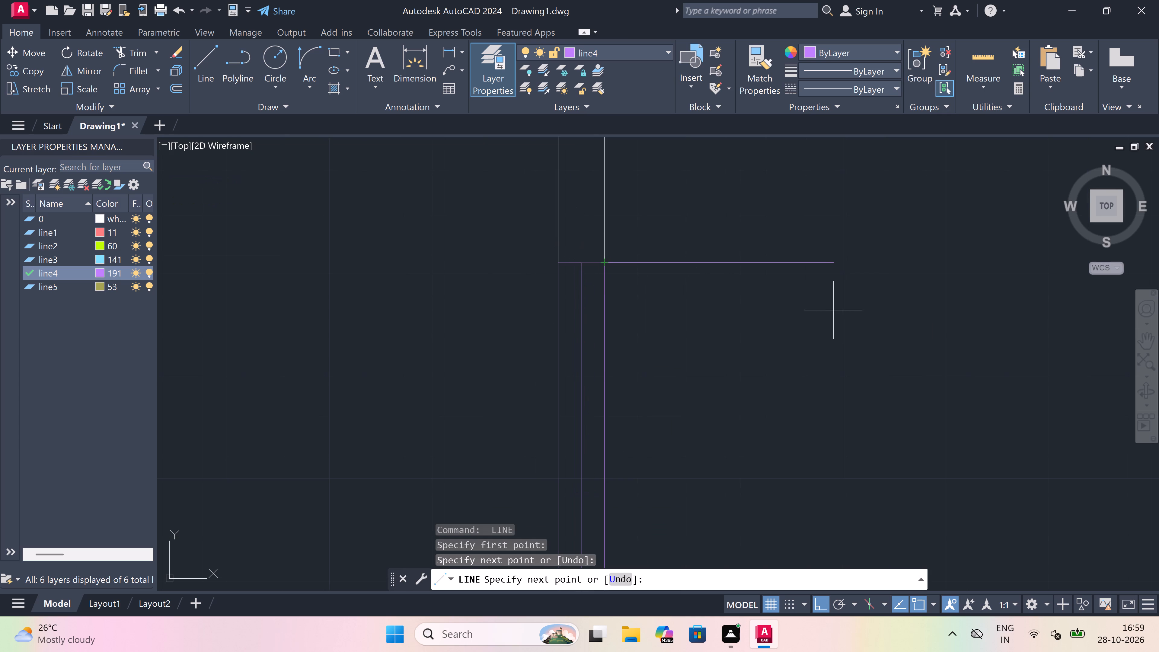
{"action": "key", "text": "Escape"}
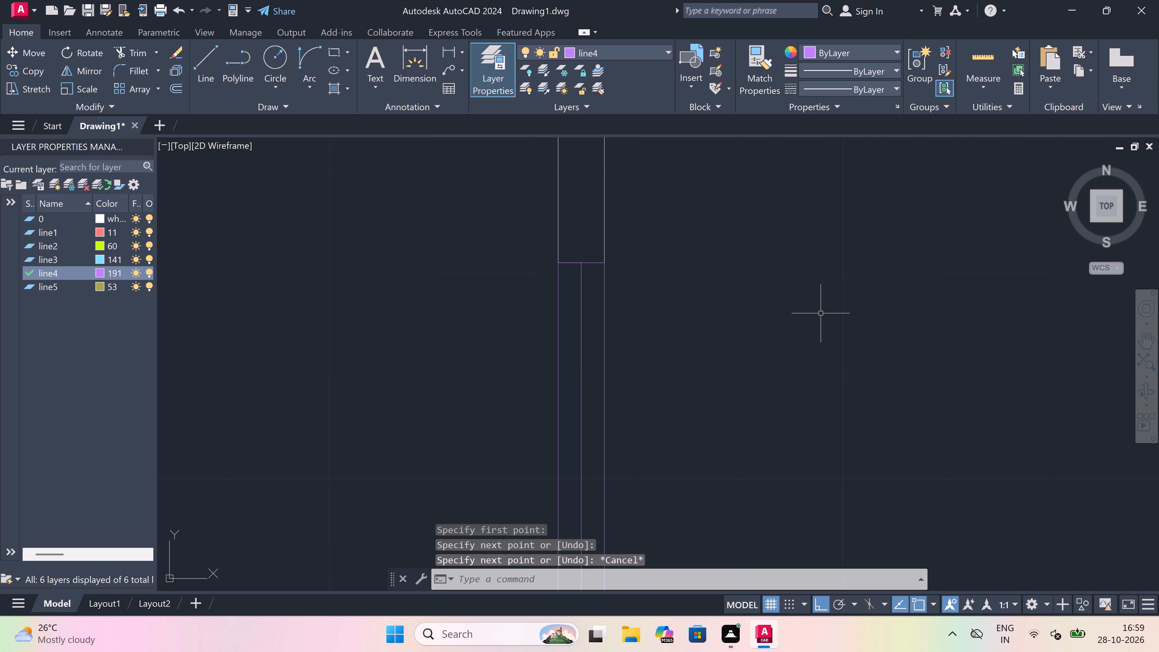
Draw a window end line across the wall between bedroom and 2'6" verandah, east of the door, with a 5' centre line running east from its midpoint.
{"action": "scroll", "coordinate": [615, 316], "scroll_direction": "down", "scroll_amount": 7}
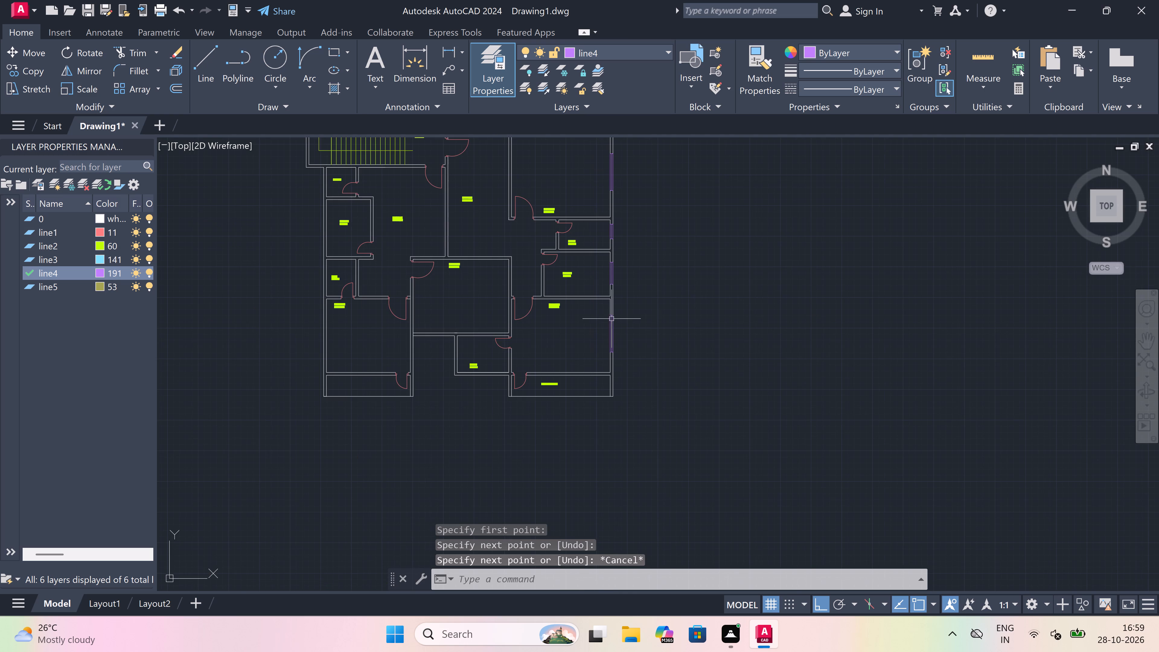
{"action": "scroll", "coordinate": [570, 379], "scroll_direction": "up", "scroll_amount": 3}
{"action": "scroll", "coordinate": [434, 350], "scroll_direction": "up", "scroll_amount": 1}
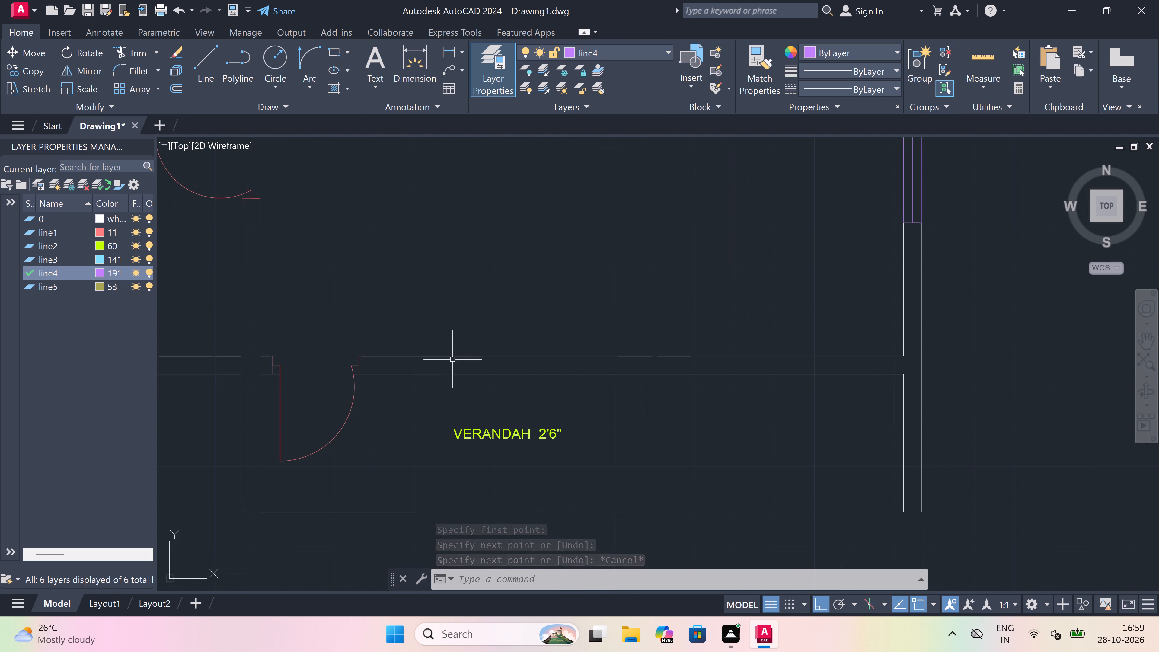
{"action": "key", "text": "space"}
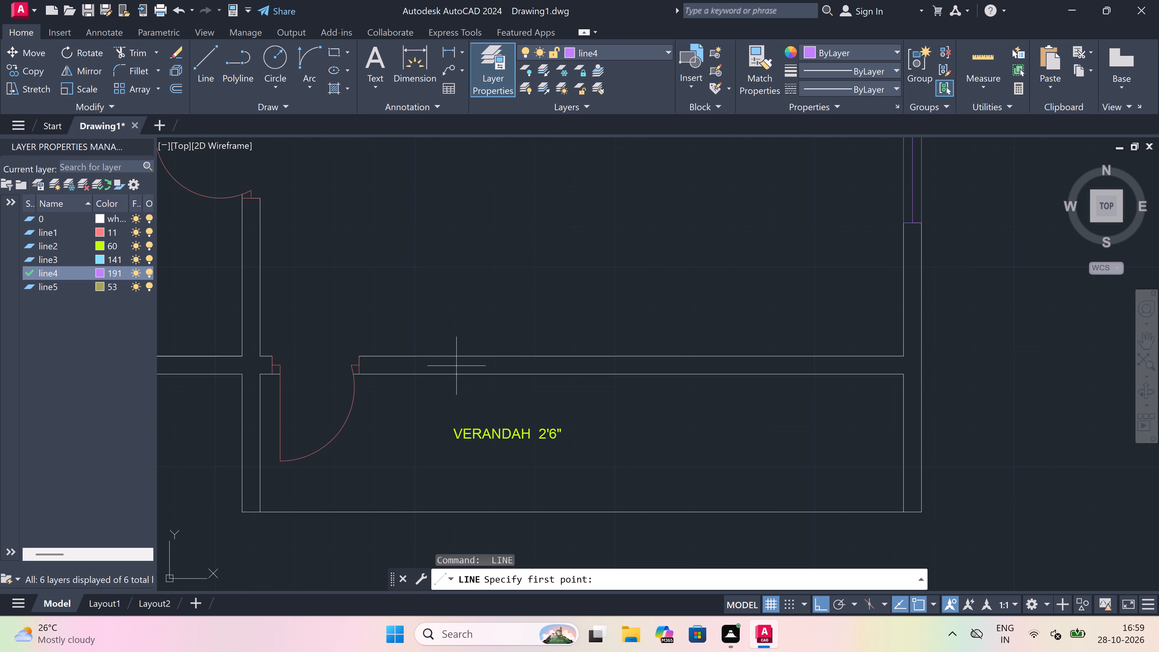
{"action": "scroll", "coordinate": [456, 355], "scroll_direction": "up", "scroll_amount": 2}
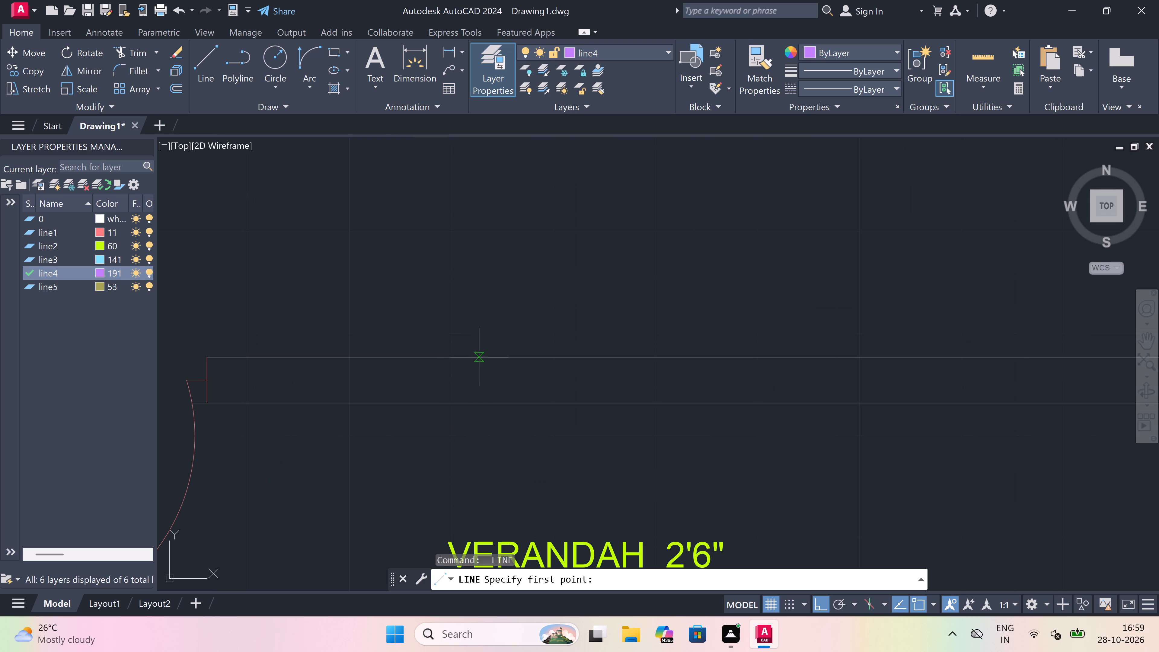
{"action": "left_click", "coordinate": [479, 357]}
{"action": "left_click", "coordinate": [475, 399]}
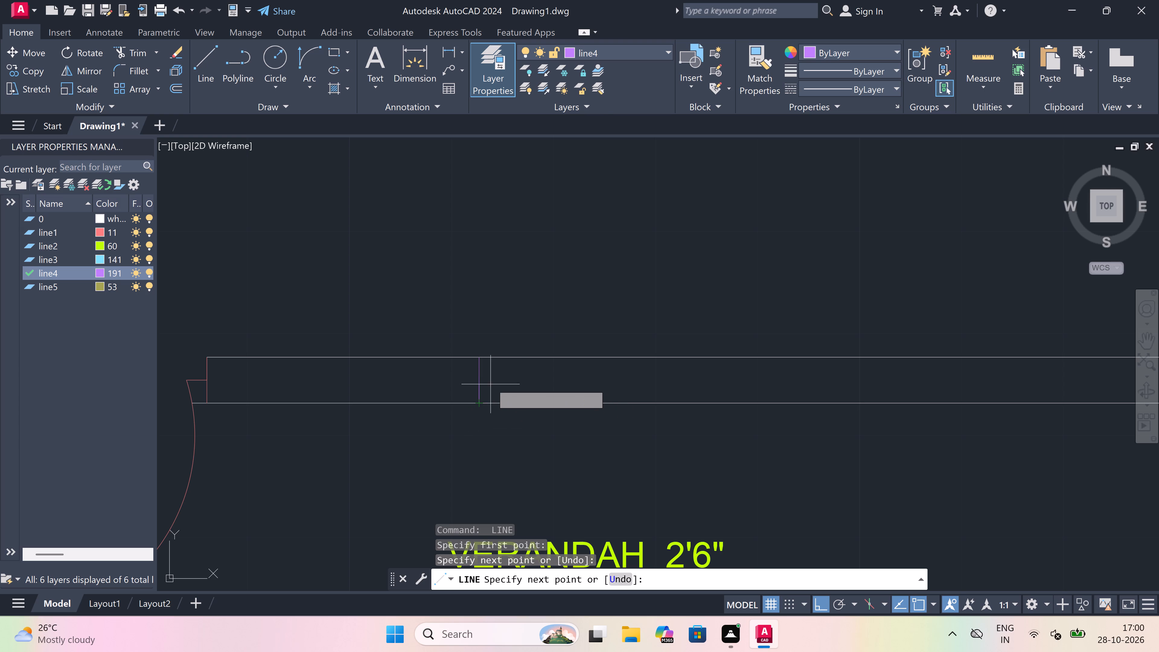
{"action": "left_click_drag", "start_coordinate": [475, 382], "coordinate": [685, 398]}
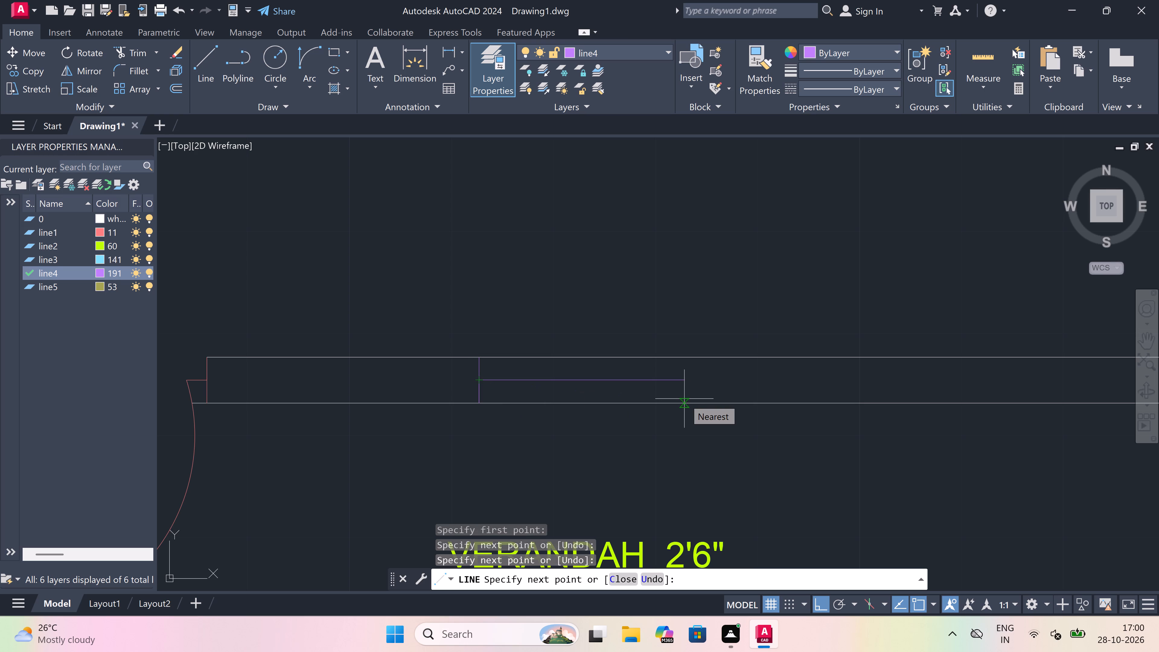
{"action": "scroll", "coordinate": [695, 383], "scroll_direction": "down", "scroll_amount": 3}
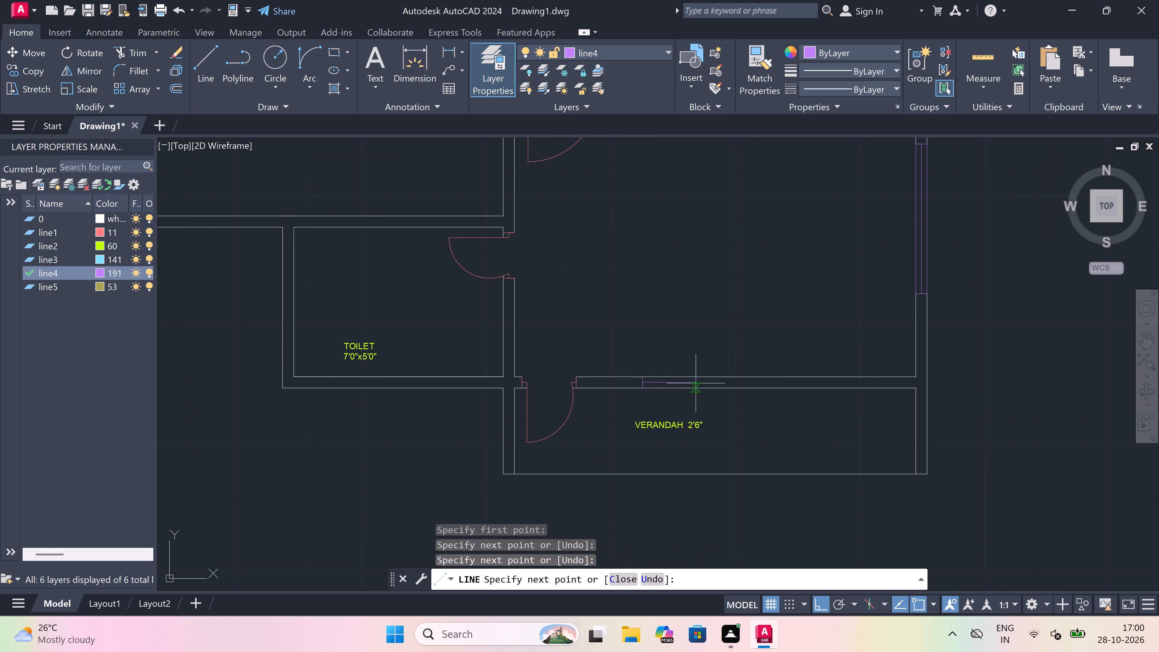
{"action": "scroll", "coordinate": [742, 385], "scroll_direction": "up", "scroll_amount": 2}
{"action": "key", "text": "5"}
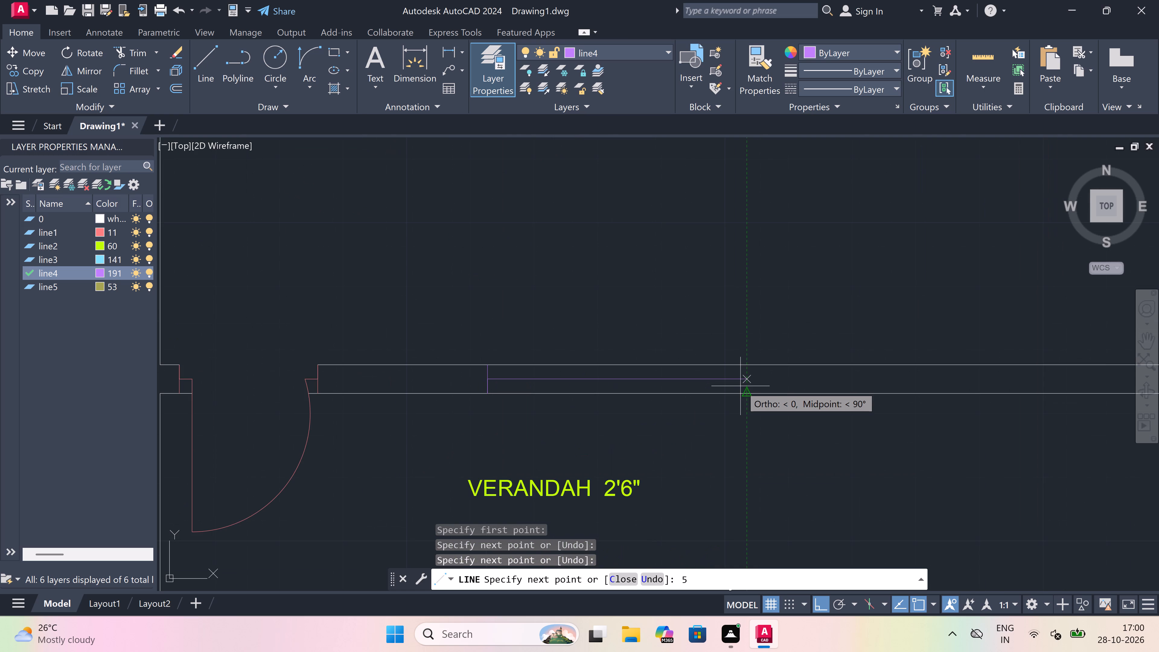
{"action": "key", "text": "apostrophe"}
{"action": "key", "text": "space"}
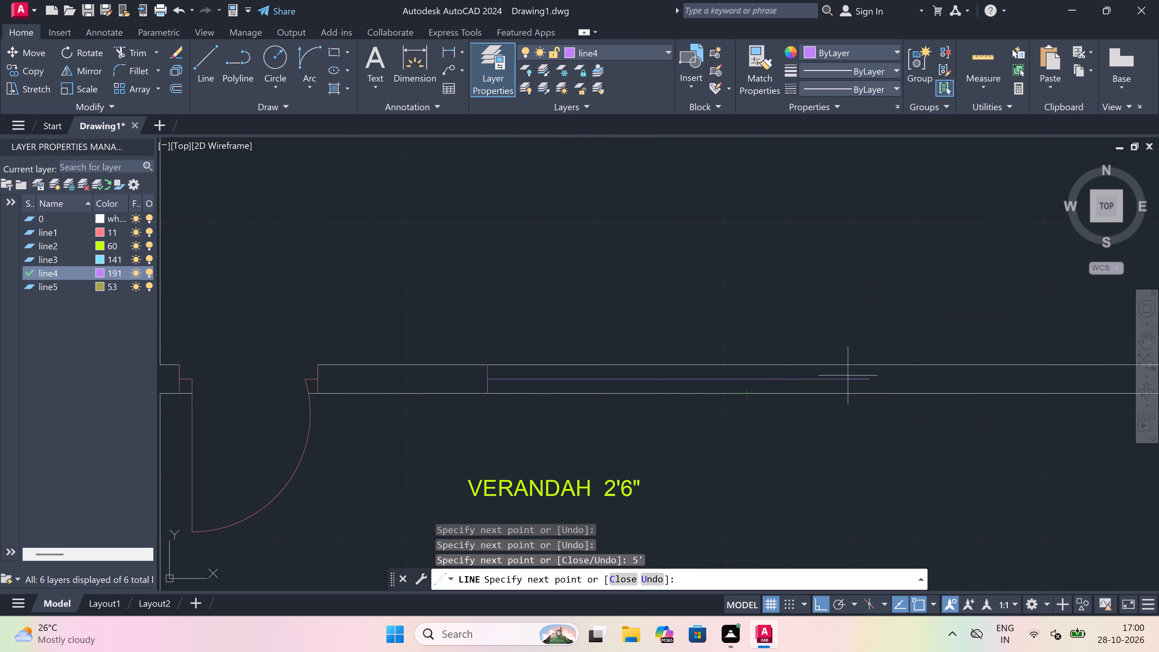
Close the east end of the verandah wall window's centre line with a line across the full wall thickness.
{"action": "left_click", "coordinate": [866, 363]}
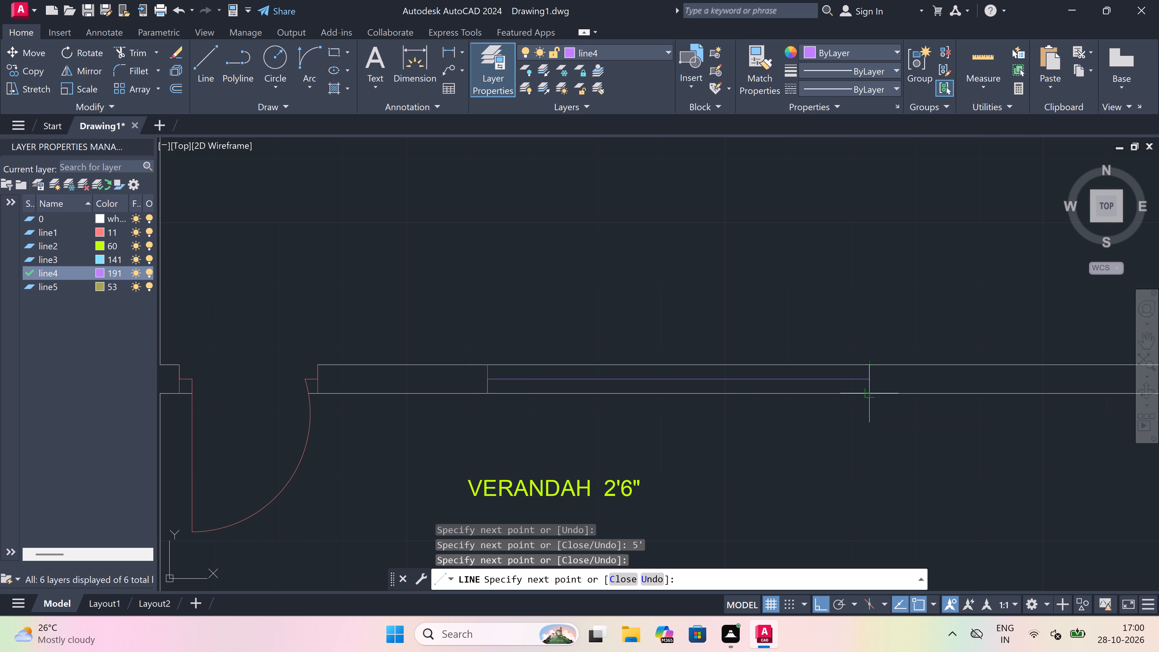
{"action": "left_click", "coordinate": [867, 396]}
{"action": "key", "text": "Escape"}
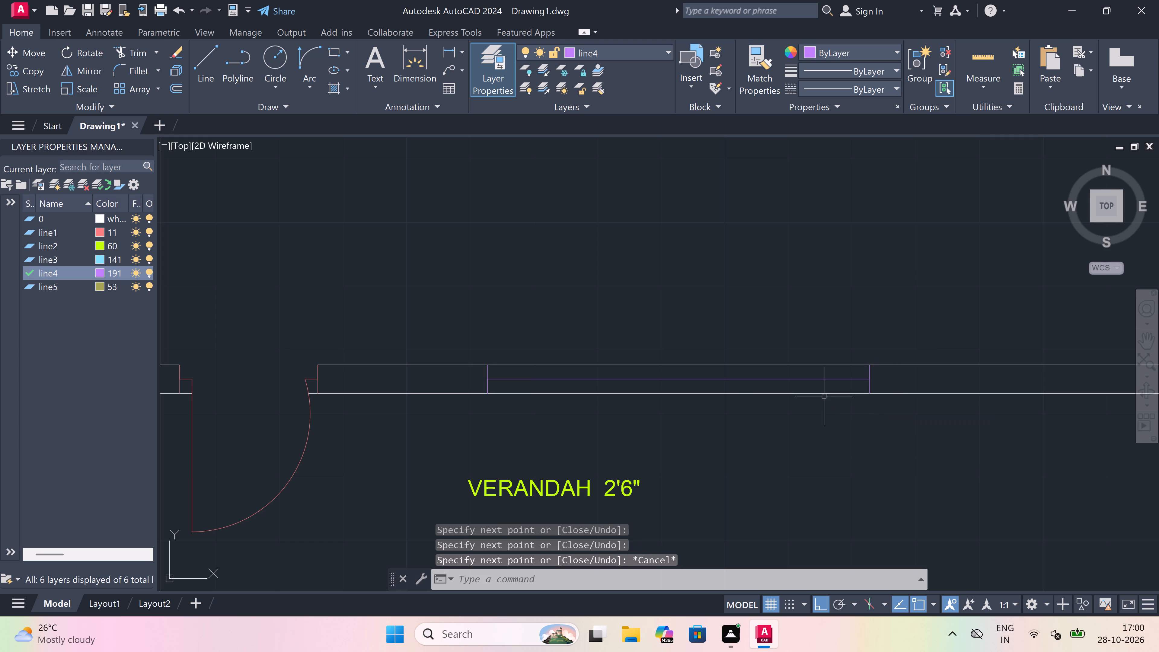
Trim both face lines of the bedroom-verandah wall between the two window end lines.
{"action": "type", "text": "tr"}
{"action": "key", "text": "space"}
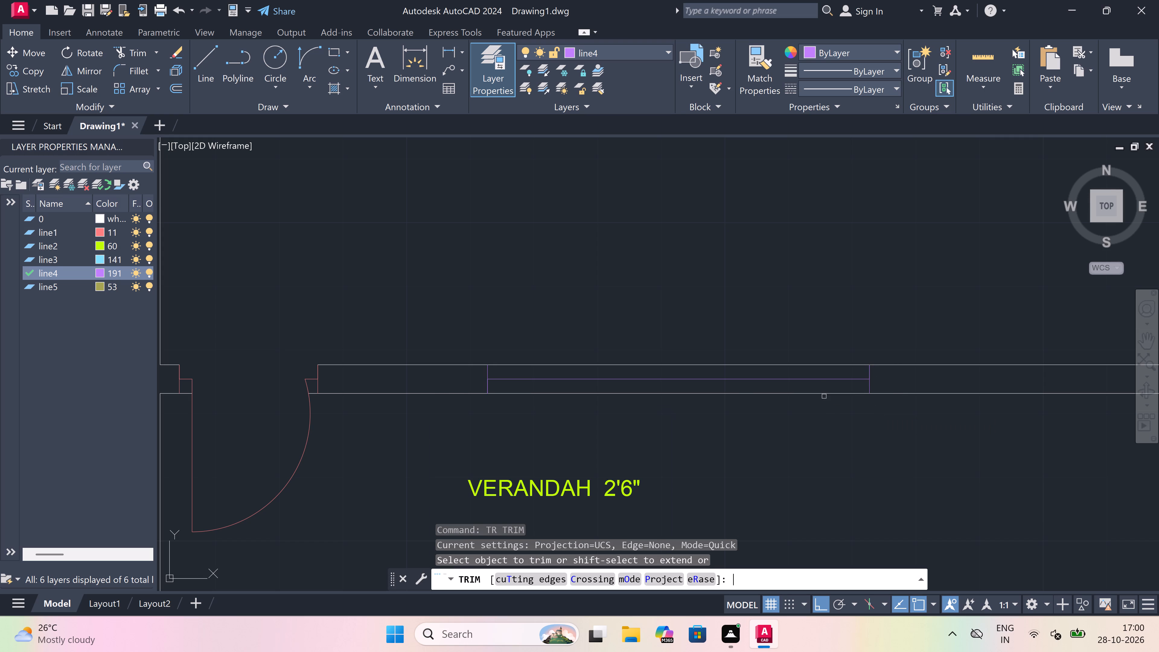
{"action": "left_click", "coordinate": [758, 387]}
{"action": "left_click_drag", "start_coordinate": [700, 420], "coordinate": [697, 414]}
{"action": "left_click", "coordinate": [682, 362]}
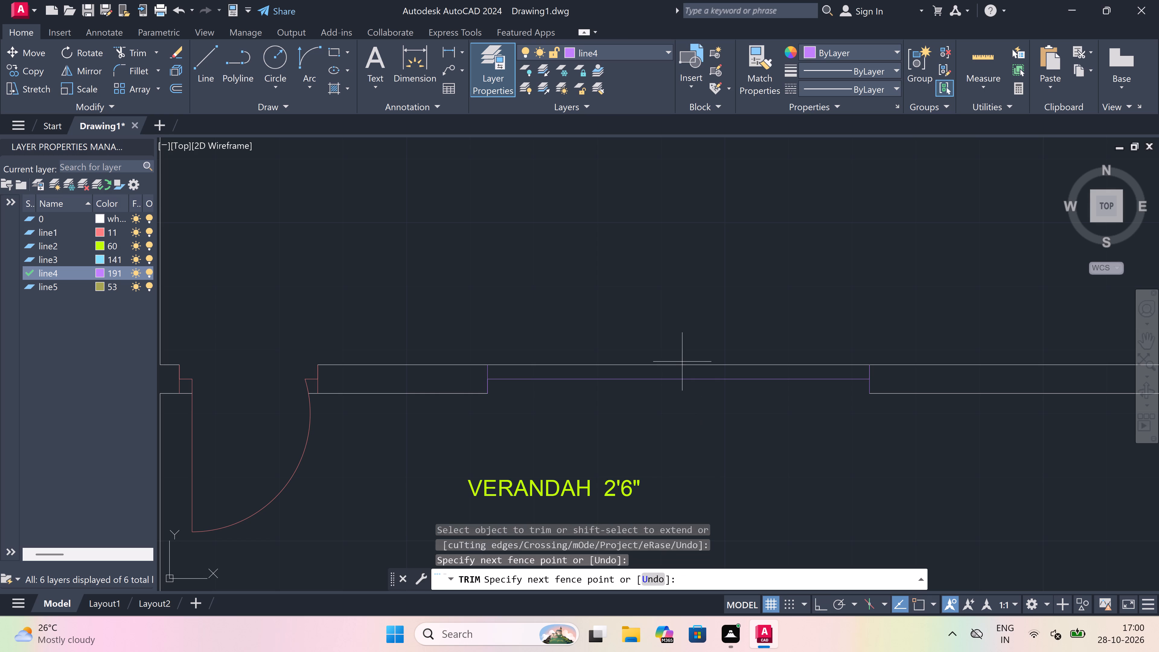
{"action": "left_click", "coordinate": [674, 366]}
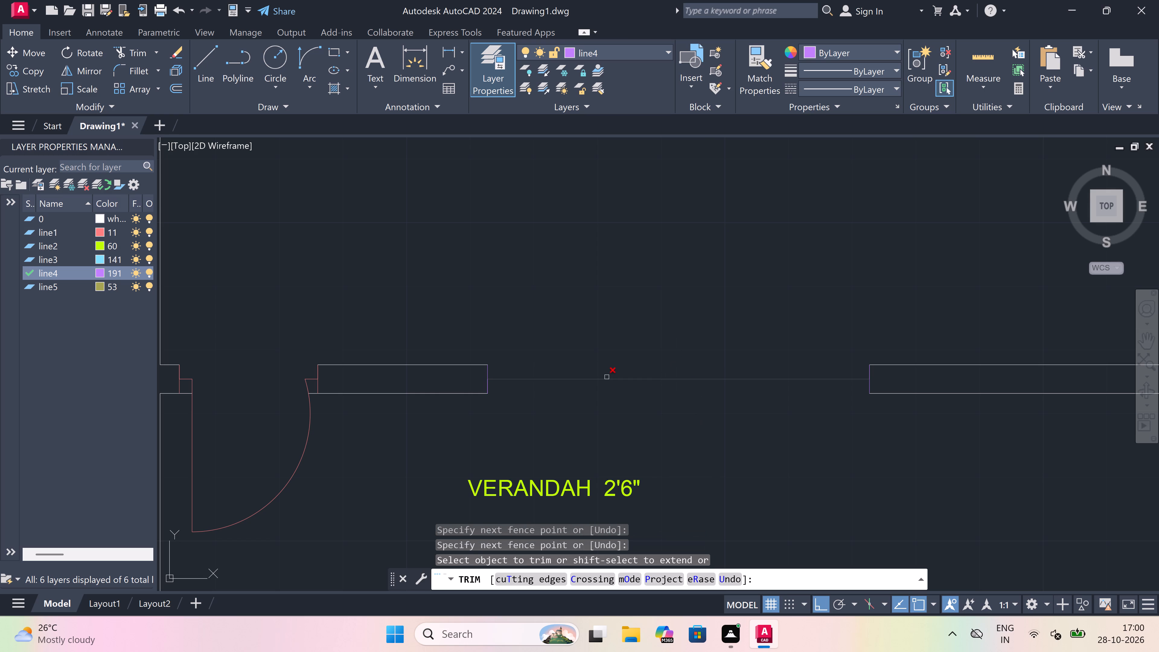
{"action": "key", "text": "Escape"}
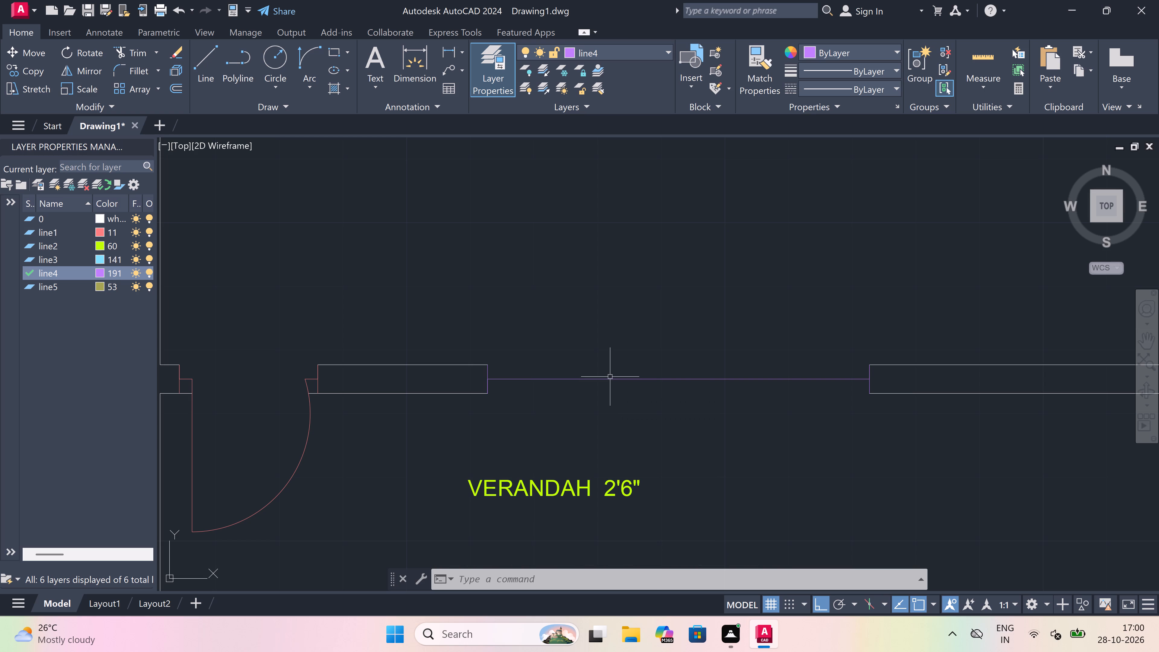
Draw the verandah wall window's south face line on line4, joining the south corners of its two end lines.
{"action": "type", "text": "l"}
{"action": "key", "text": "space"}
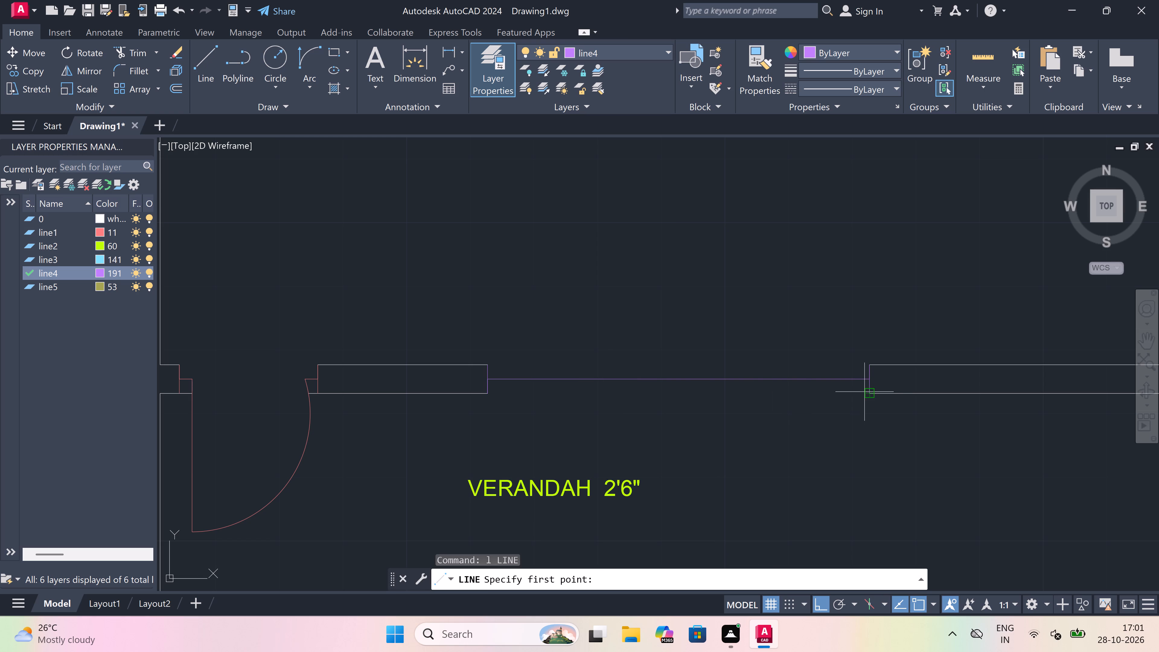
{"action": "left_click_drag", "start_coordinate": [867, 392], "coordinate": [670, 405]}
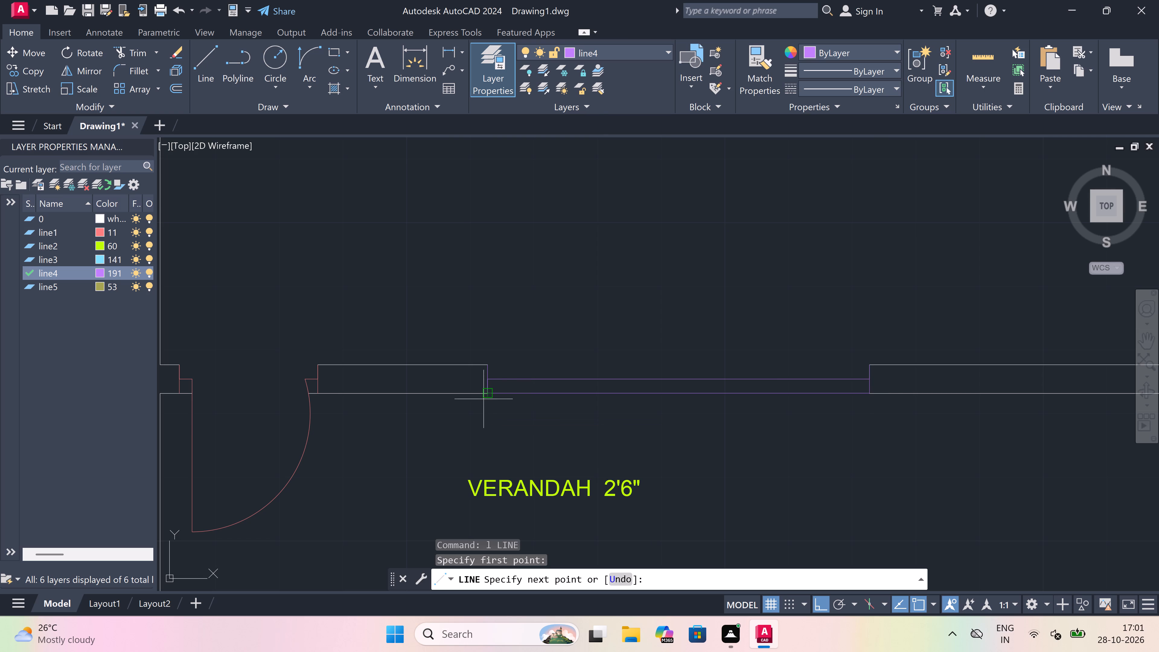
{"action": "left_click", "coordinate": [486, 398]}
{"action": "key", "text": "Escape"}
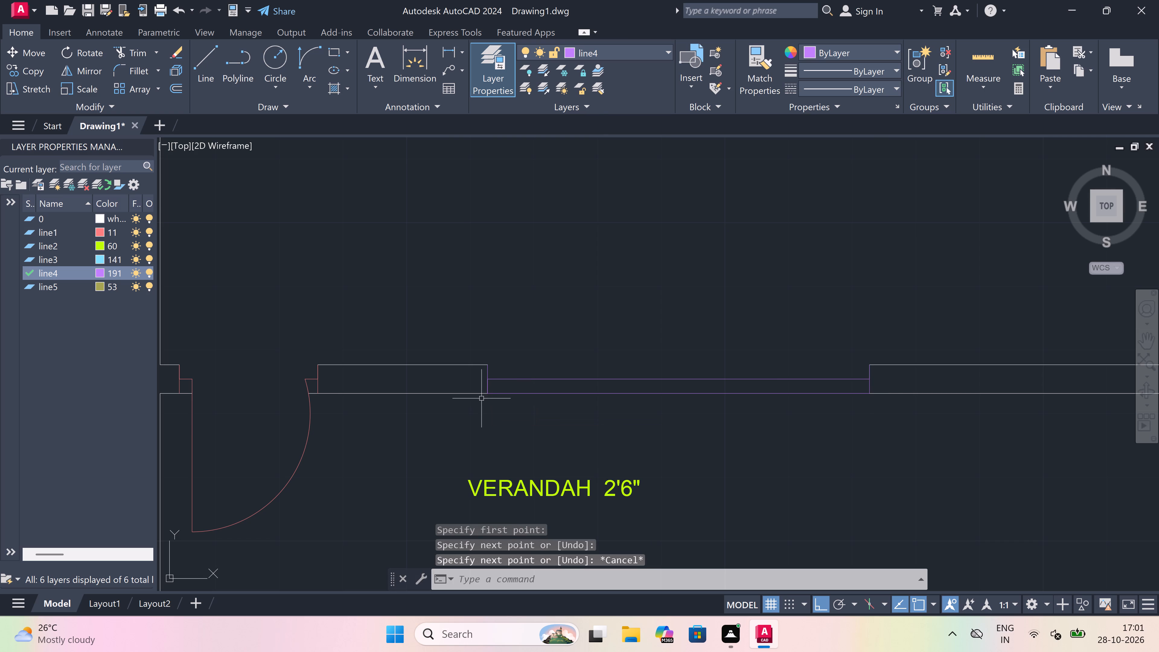
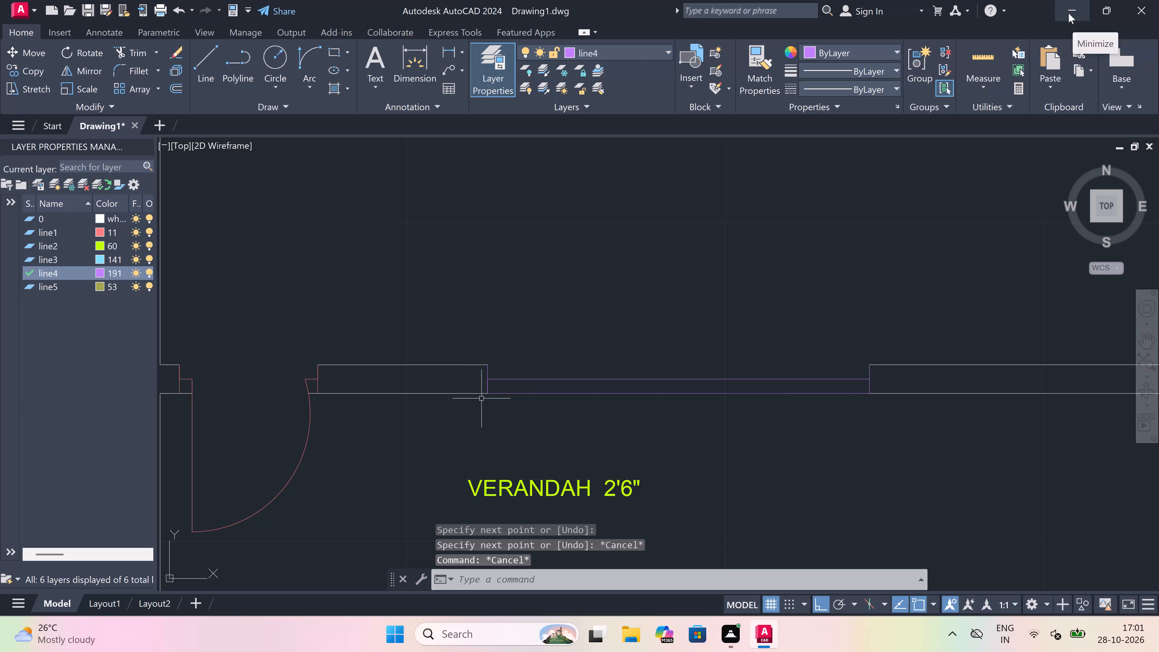
Draw a line closing the upper face of the window opening in the wall between the bedroom and the VERANDAH 2'6".
{"action": "key", "text": "space"}
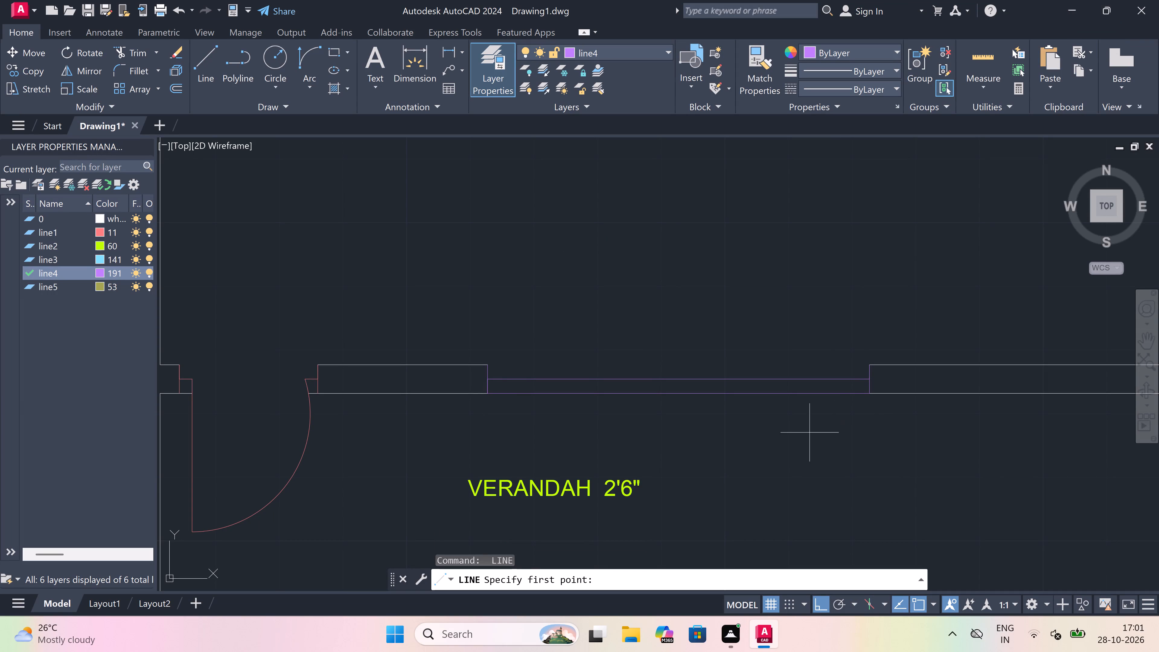
{"action": "left_click", "coordinate": [869, 366]}
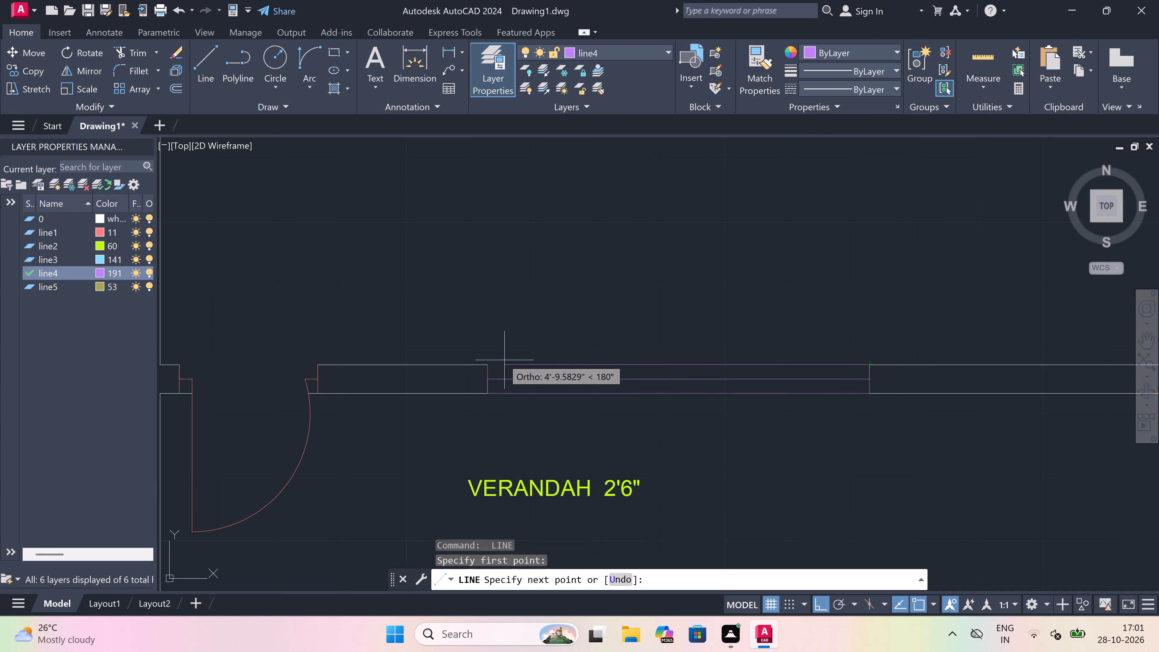
{"action": "left_click", "coordinate": [484, 362]}
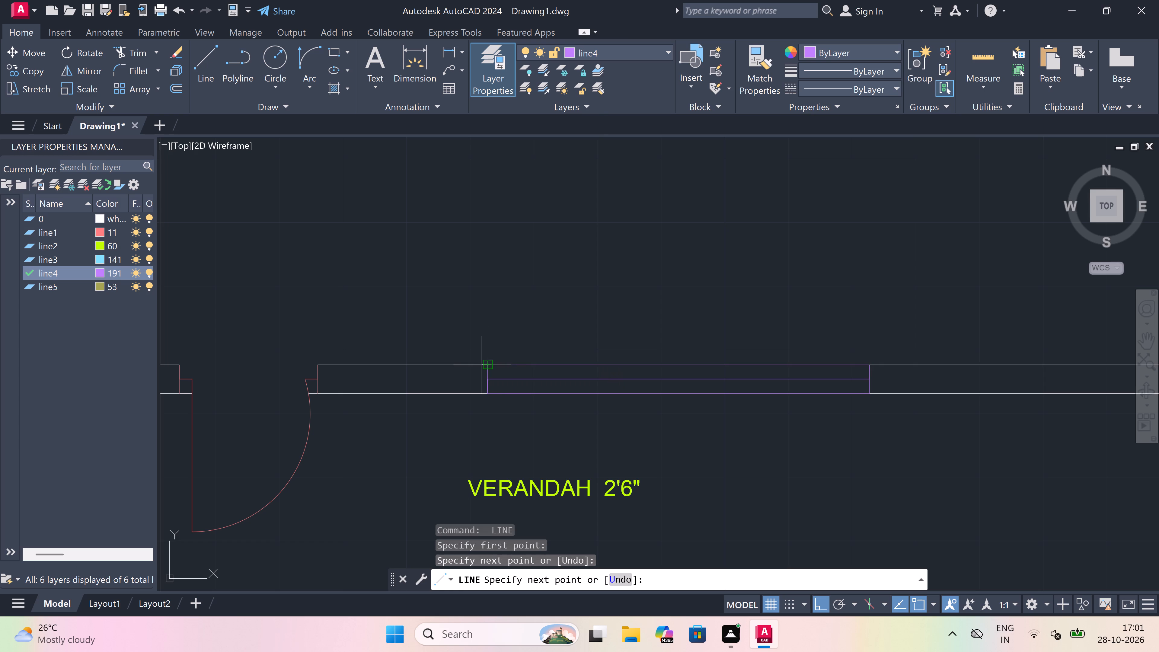
{"action": "key", "text": "Escape"}
Draw a window jamb across the west wall of the 7'0"x5'0" toilet and a 2' centre line running north from its midpoint.
{"action": "key", "text": "space"}
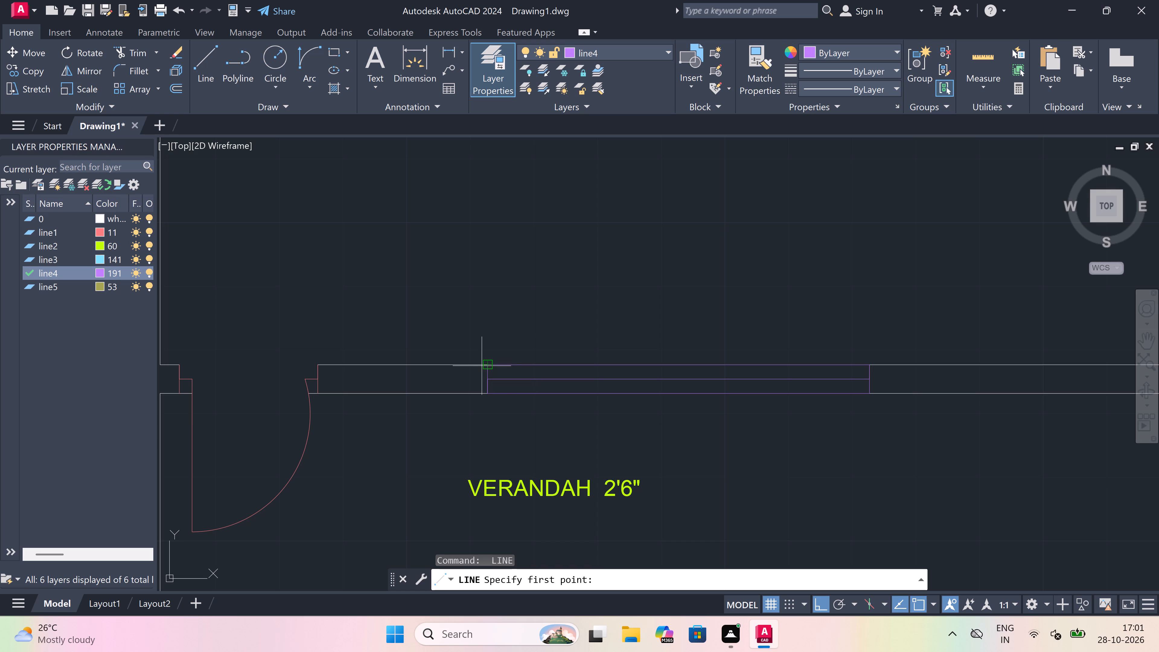
{"action": "scroll", "coordinate": [491, 376], "scroll_direction": "down", "scroll_amount": 3}
{"action": "scroll", "coordinate": [727, 430], "scroll_direction": "down", "scroll_amount": 3}
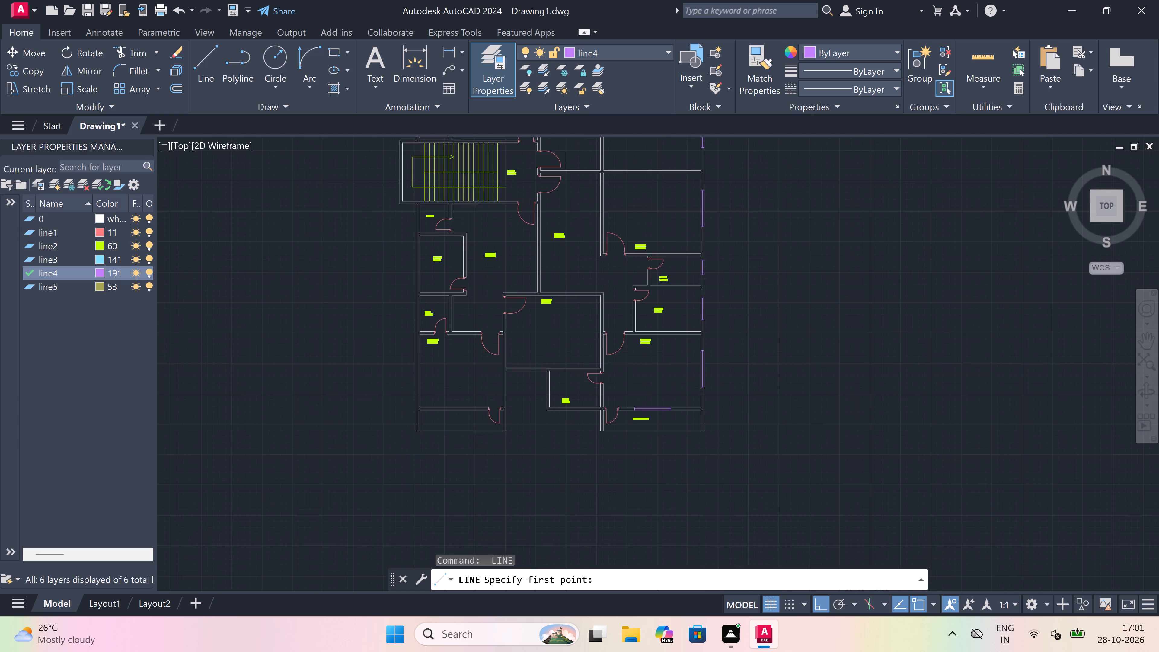
{"action": "scroll", "coordinate": [577, 368], "scroll_direction": "up", "scroll_amount": 2}
{"action": "scroll", "coordinate": [665, 486], "scroll_direction": "up", "scroll_amount": 2}
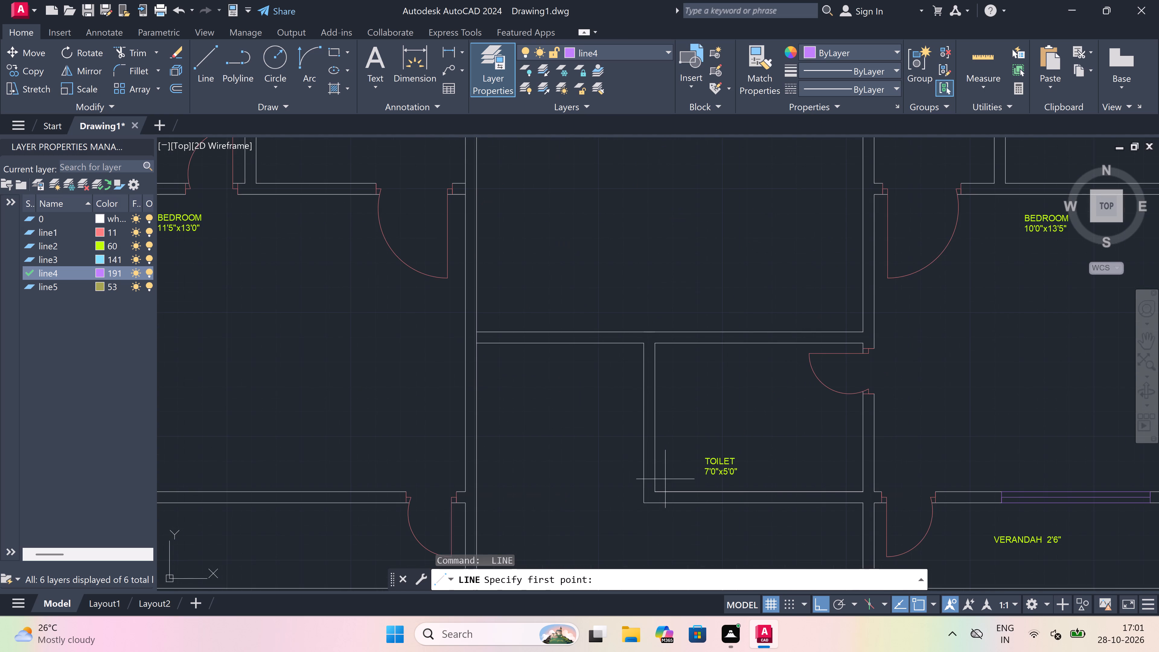
{"action": "scroll", "coordinate": [659, 448], "scroll_direction": "up", "scroll_amount": 1}
{"action": "left_click", "coordinate": [652, 452]}
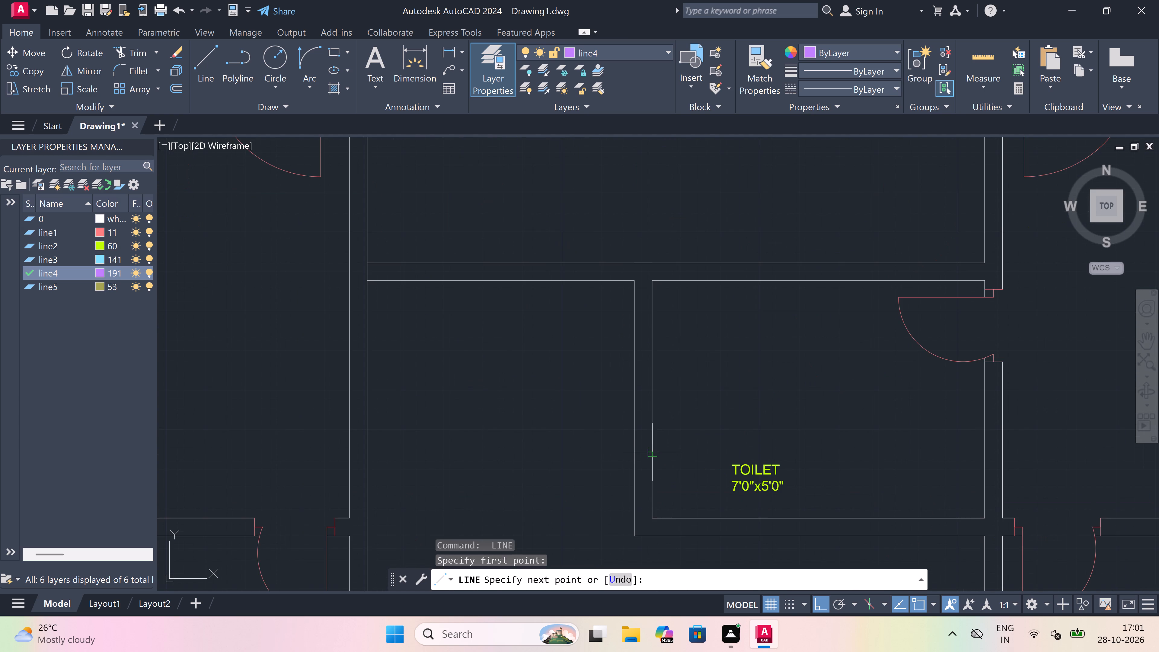
{"action": "left_click", "coordinate": [634, 451]}
{"action": "scroll", "coordinate": [638, 453], "scroll_direction": "up", "scroll_amount": 3}
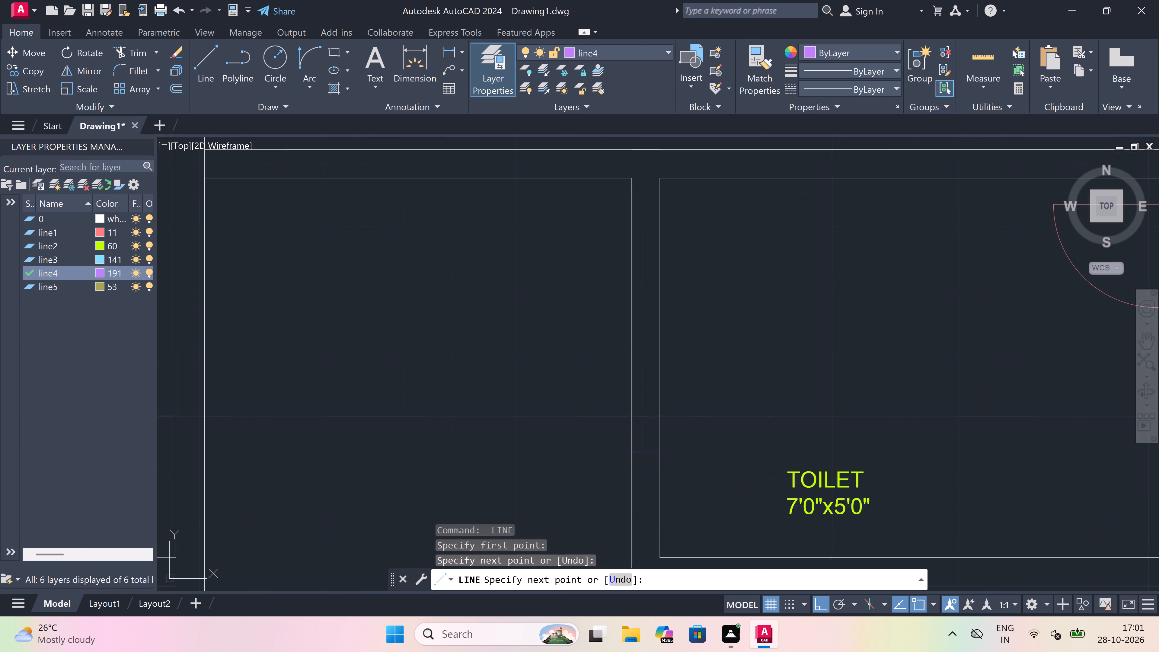
{"action": "left_click_drag", "start_coordinate": [660, 452], "coordinate": [660, 398]}
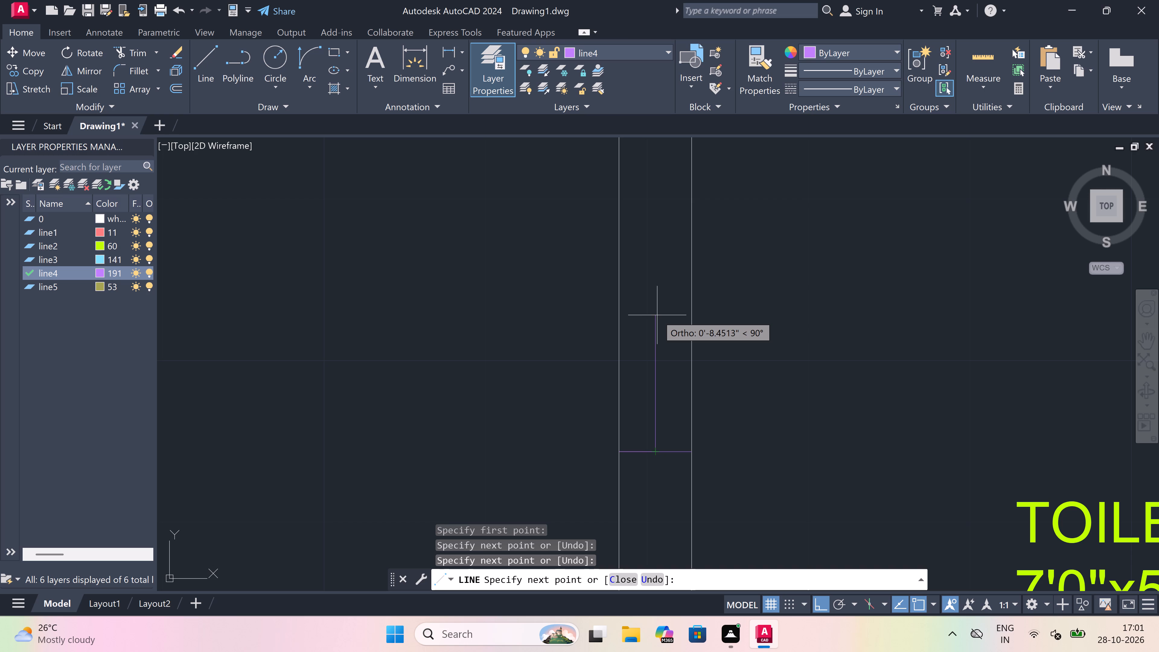
{"action": "key", "text": "2"}
{"action": "type", "text": "'"}
{"action": "key", "text": "space"}
{"action": "key", "text": "Escape"}
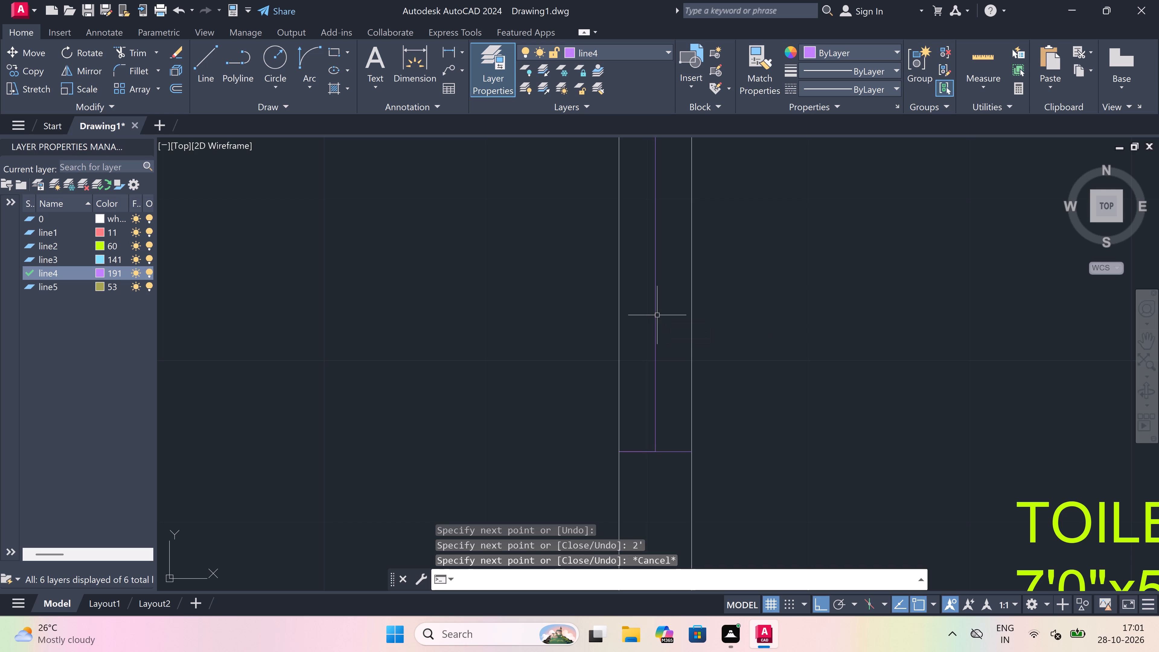
Draw the second window jamb across the toilet's west wall at the north end of the centre line.
{"action": "key", "text": "space"}
{"action": "scroll", "coordinate": [655, 320], "scroll_direction": "down", "scroll_amount": 2}
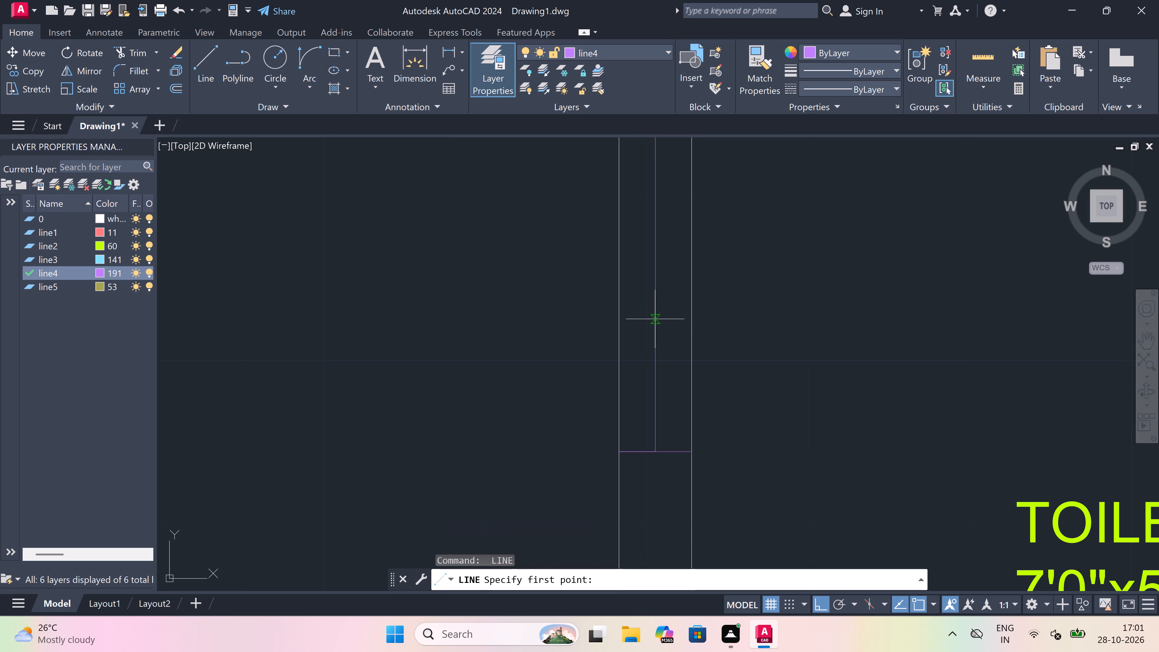
{"action": "scroll", "coordinate": [655, 319], "scroll_direction": "down", "scroll_amount": 3}
{"action": "scroll", "coordinate": [651, 303], "scroll_direction": "up", "scroll_amount": 4}
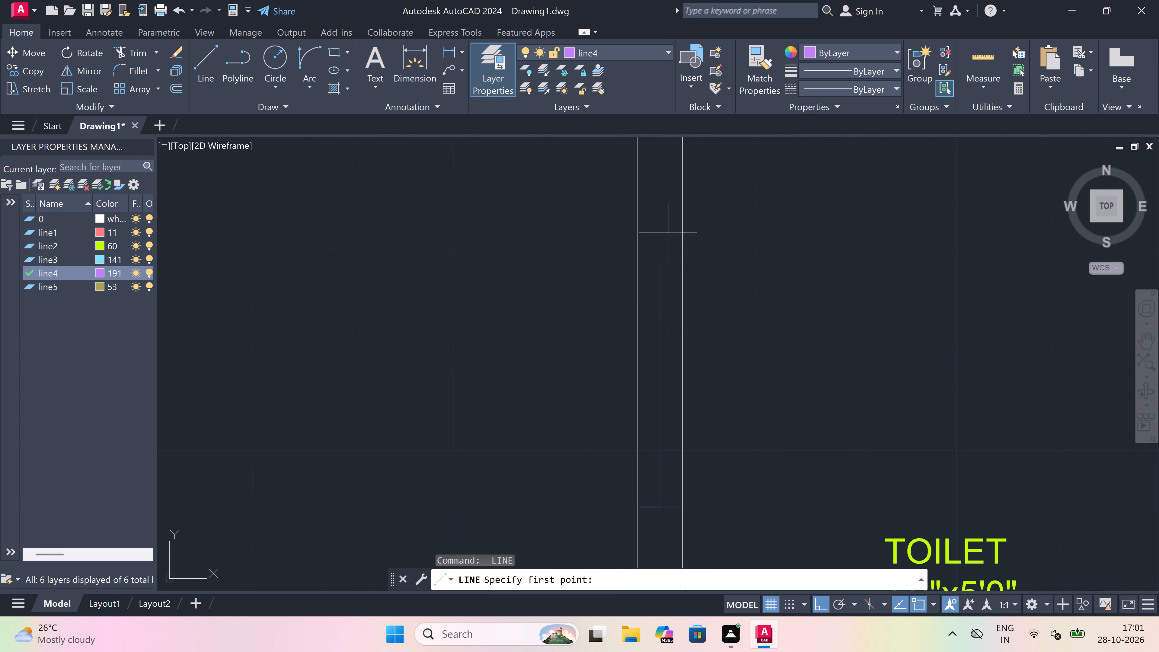
{"action": "scroll", "coordinate": [665, 225], "scroll_direction": "up", "scroll_amount": 2}
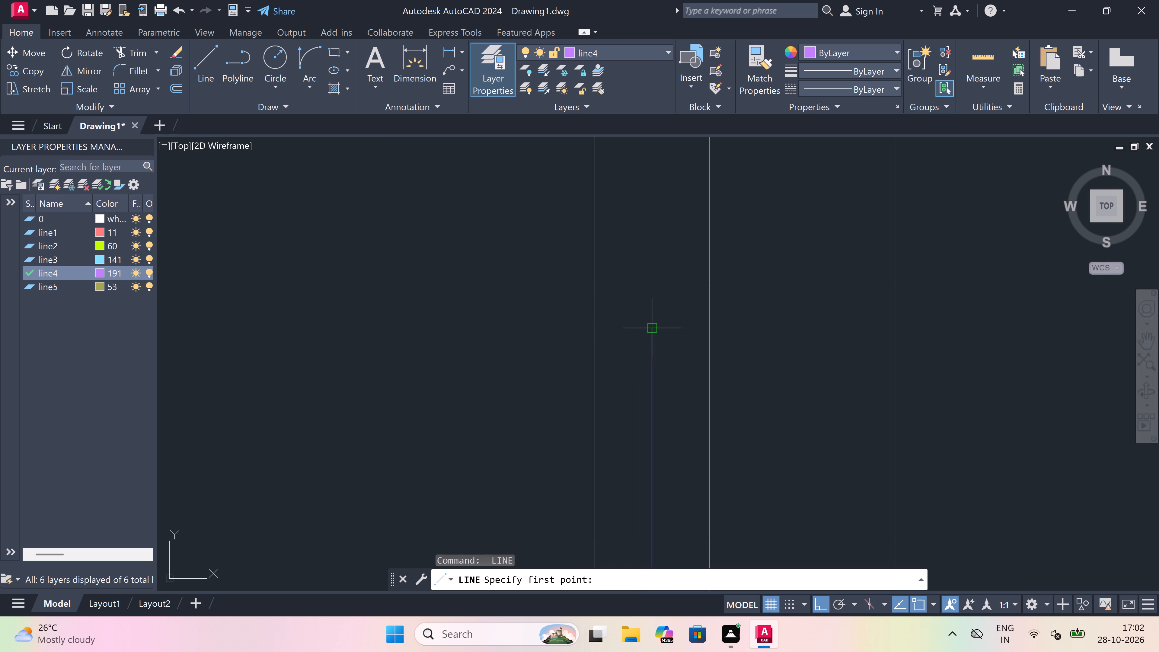
{"action": "left_click_drag", "start_coordinate": [653, 328], "coordinate": [647, 326]}
{"action": "left_click_drag", "start_coordinate": [597, 324], "coordinate": [602, 326]}
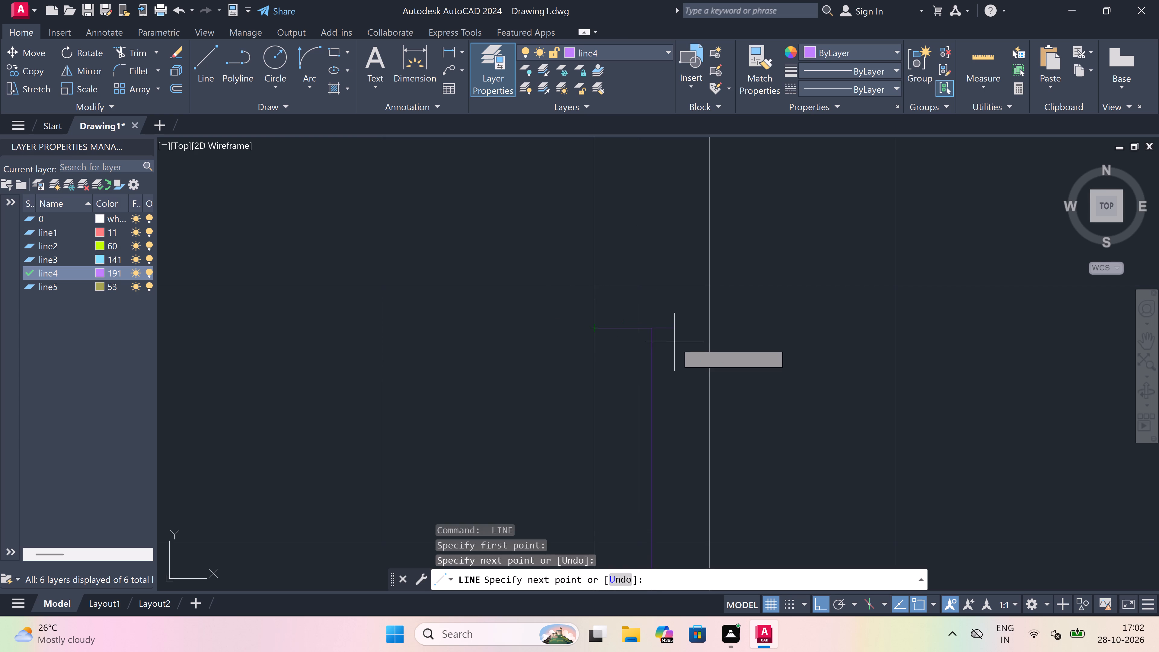
{"action": "left_click", "coordinate": [711, 332]}
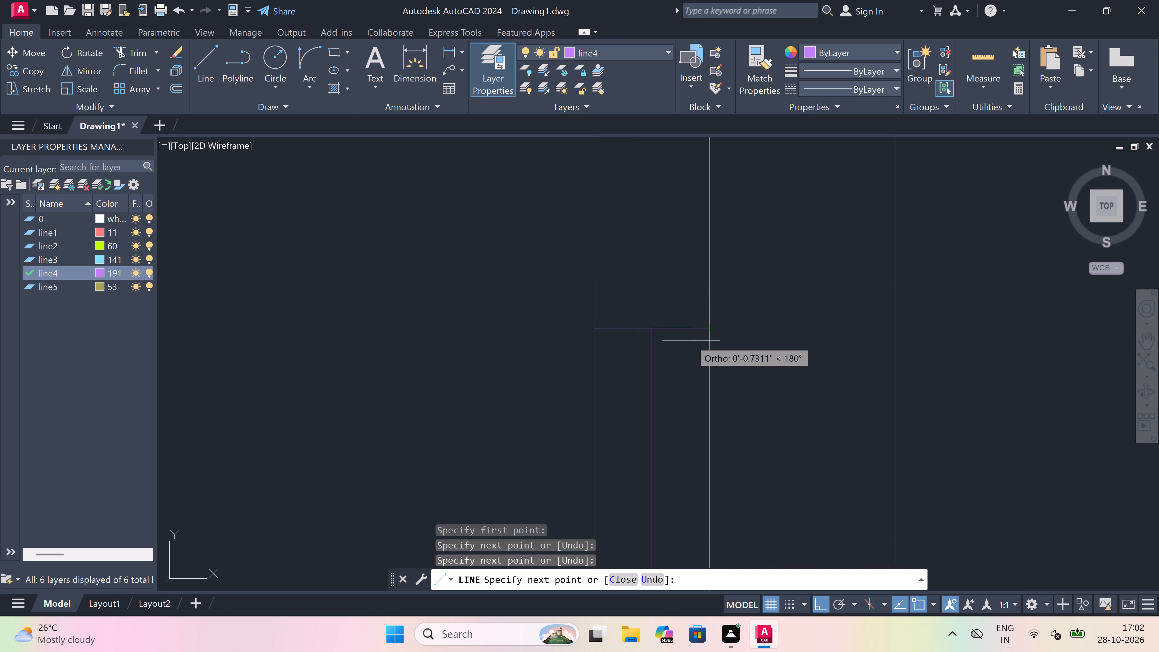
{"action": "key", "text": "Escape"}
Trim both wall lines between the two window jambs in the toilet's west wall.
{"action": "type", "text": "tr"}
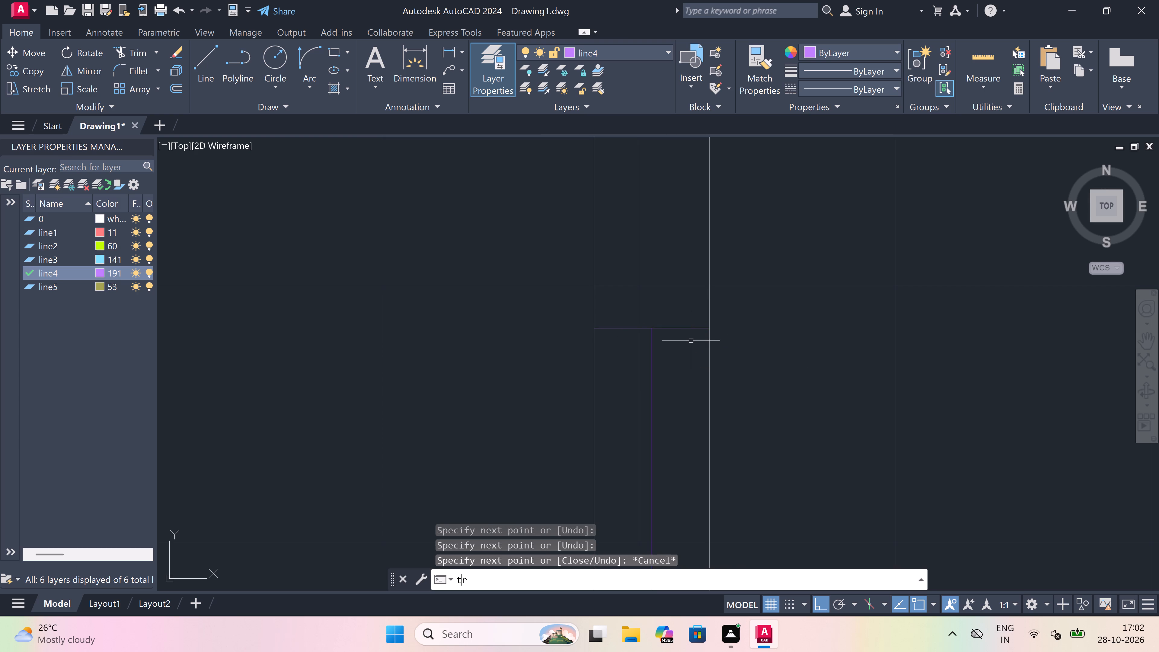
{"action": "key", "text": "space"}
{"action": "scroll", "coordinate": [605, 334], "scroll_direction": "down", "scroll_amount": 3}
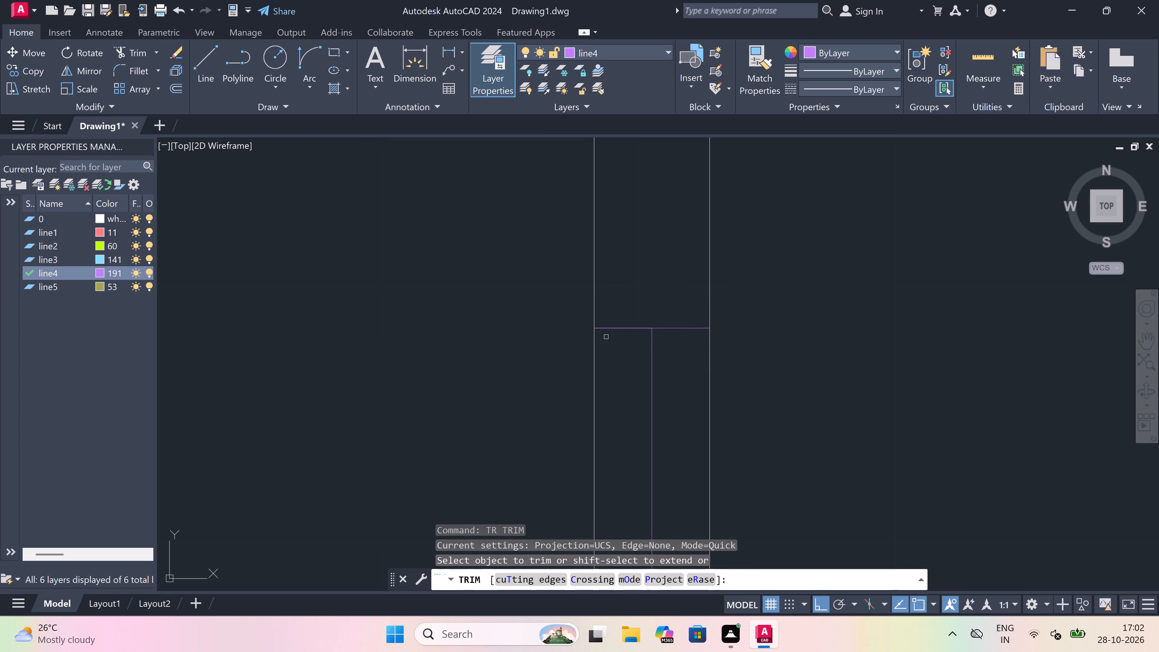
{"action": "left_click", "coordinate": [606, 371]}
{"action": "left_click", "coordinate": [600, 370]}
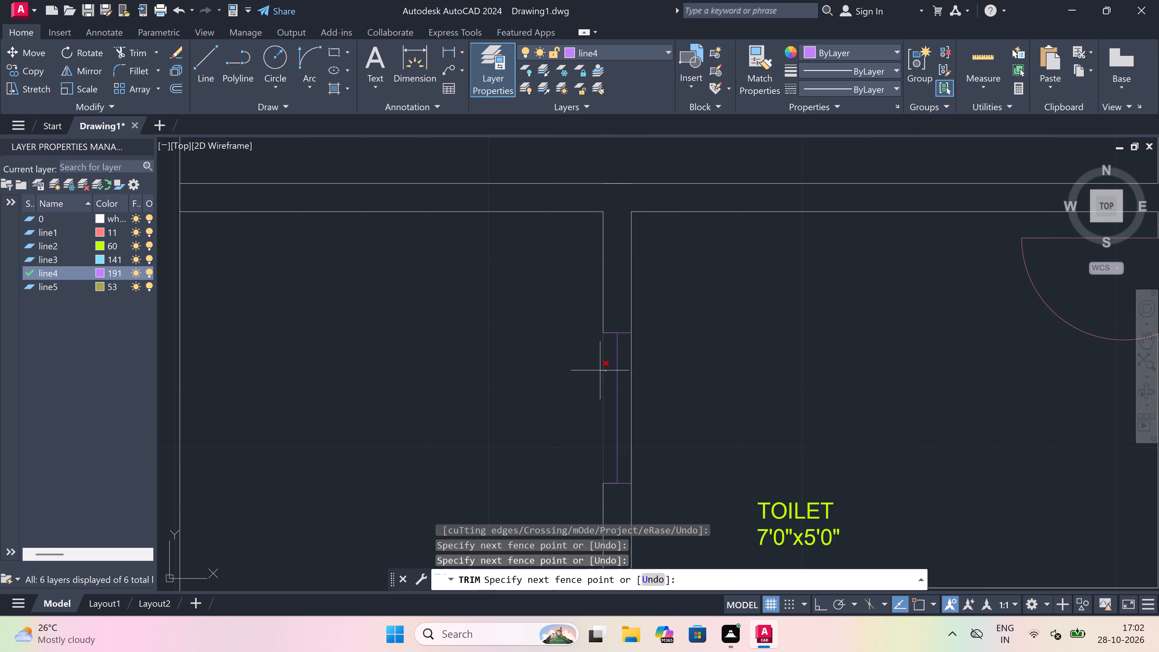
{"action": "left_click_drag", "start_coordinate": [624, 380], "coordinate": [633, 380]}
{"action": "left_click", "coordinate": [656, 375]}
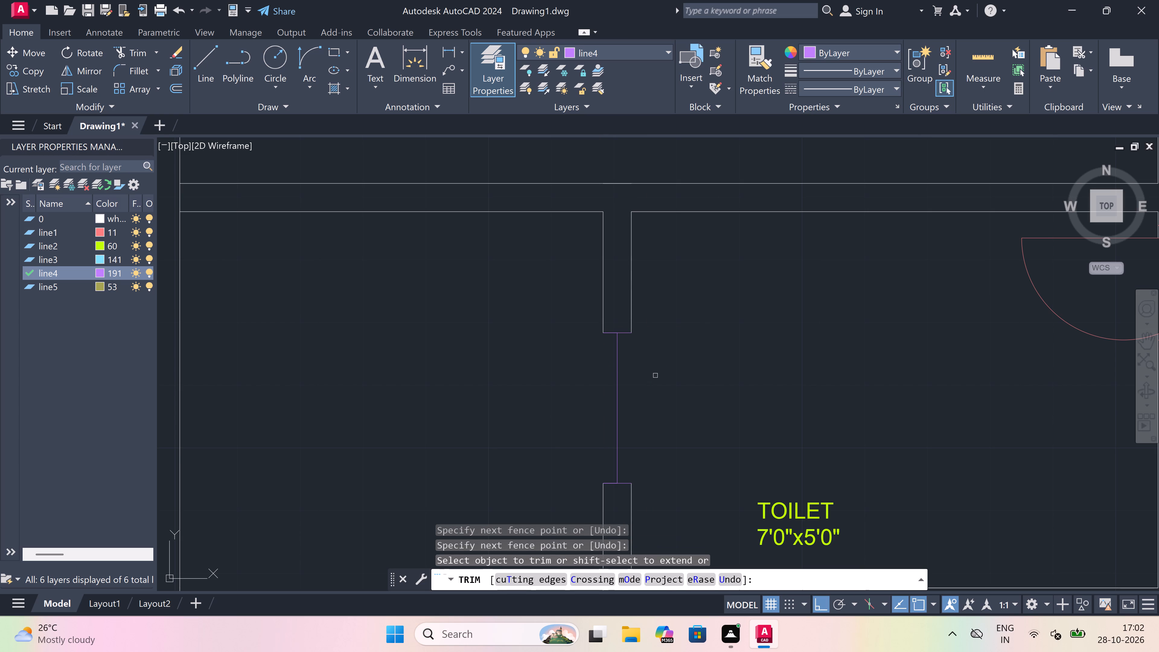
{"action": "key", "text": "Escape"}
Draw the two outer window lines between the jamb ends, along both faces of the toilet's west wall.
{"action": "type", "text": "l"}
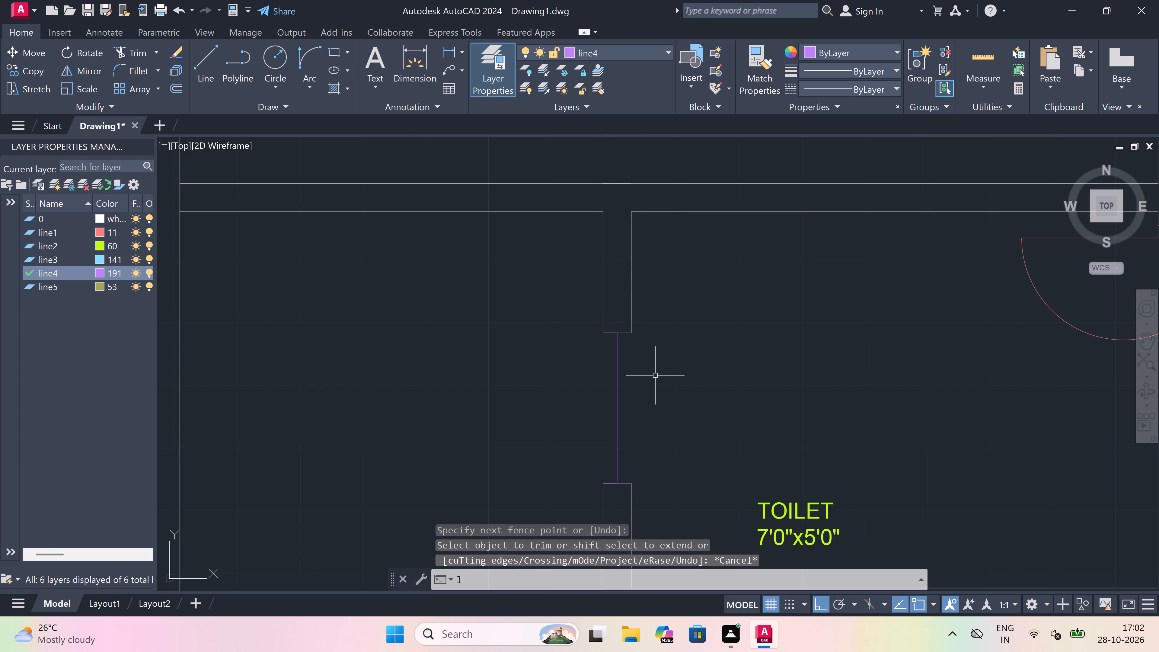
{"action": "key", "text": "space"}
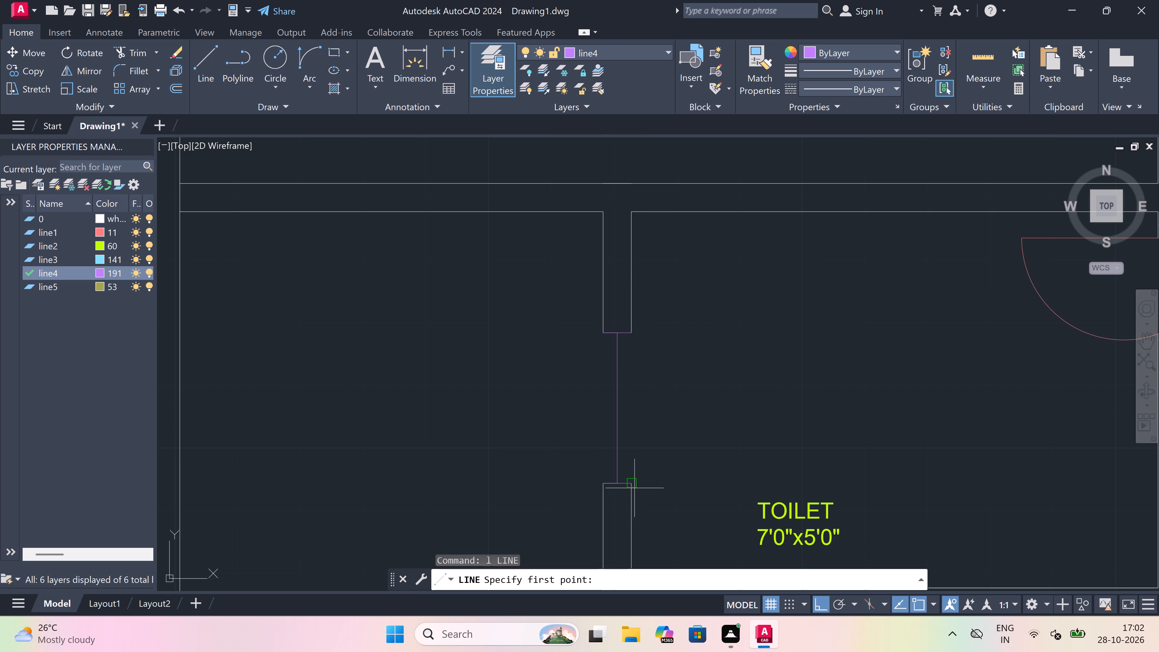
{"action": "left_click_drag", "start_coordinate": [630, 482], "coordinate": [630, 475]}
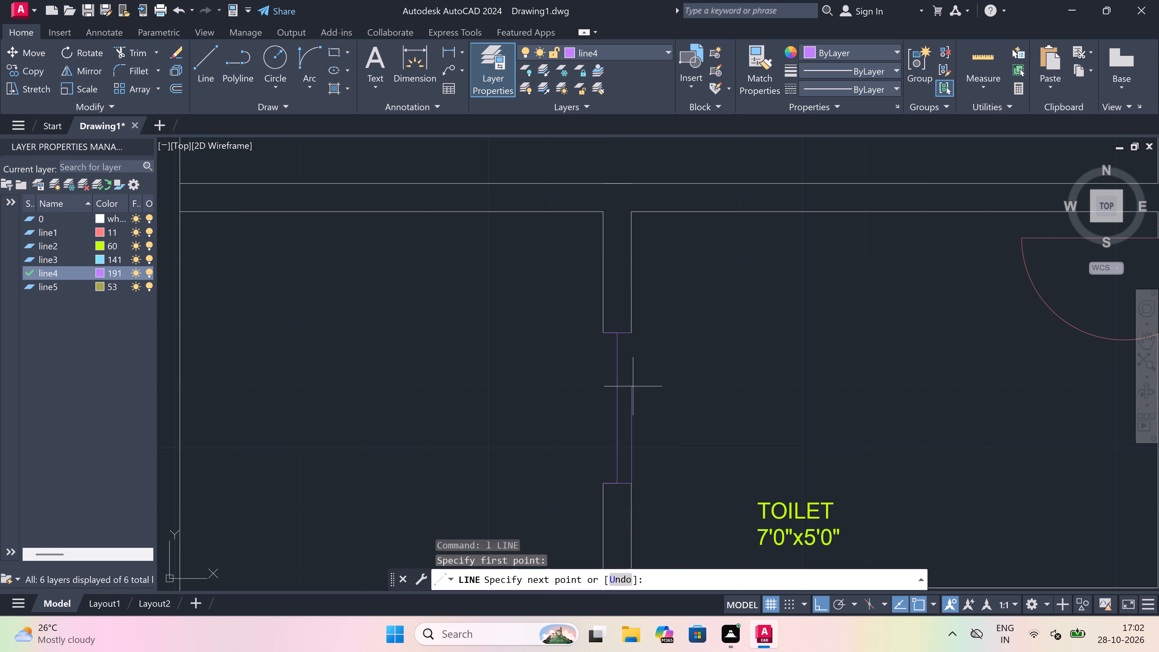
{"action": "left_click", "coordinate": [633, 334]}
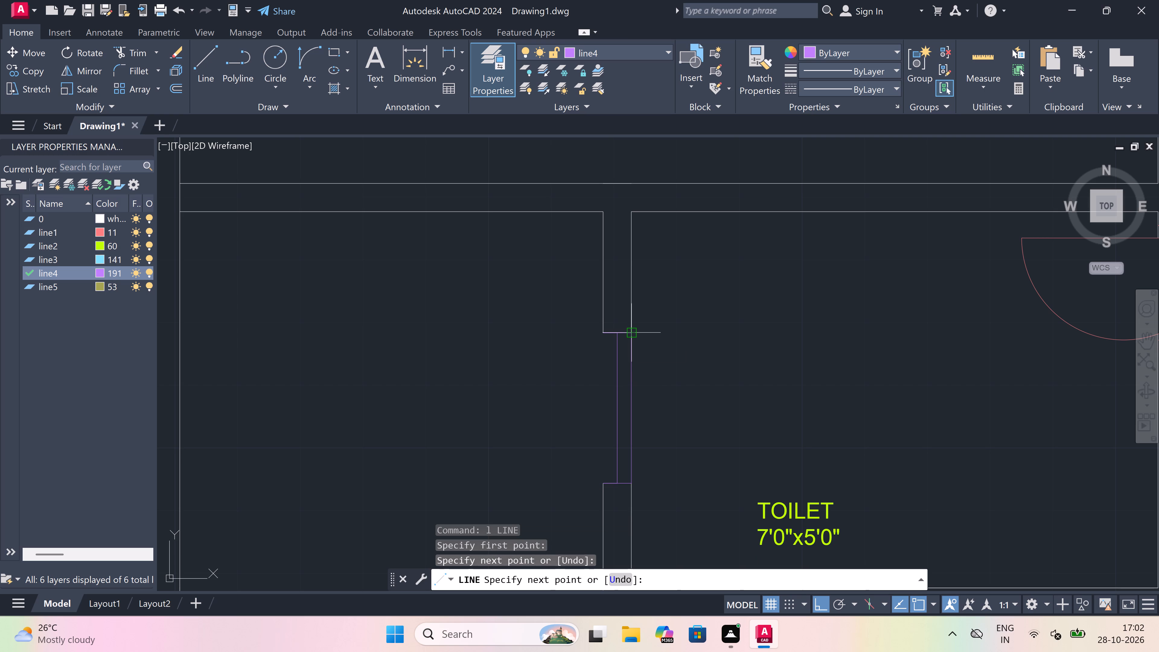
{"action": "key", "text": "Escape"}
{"action": "key", "text": "space"}
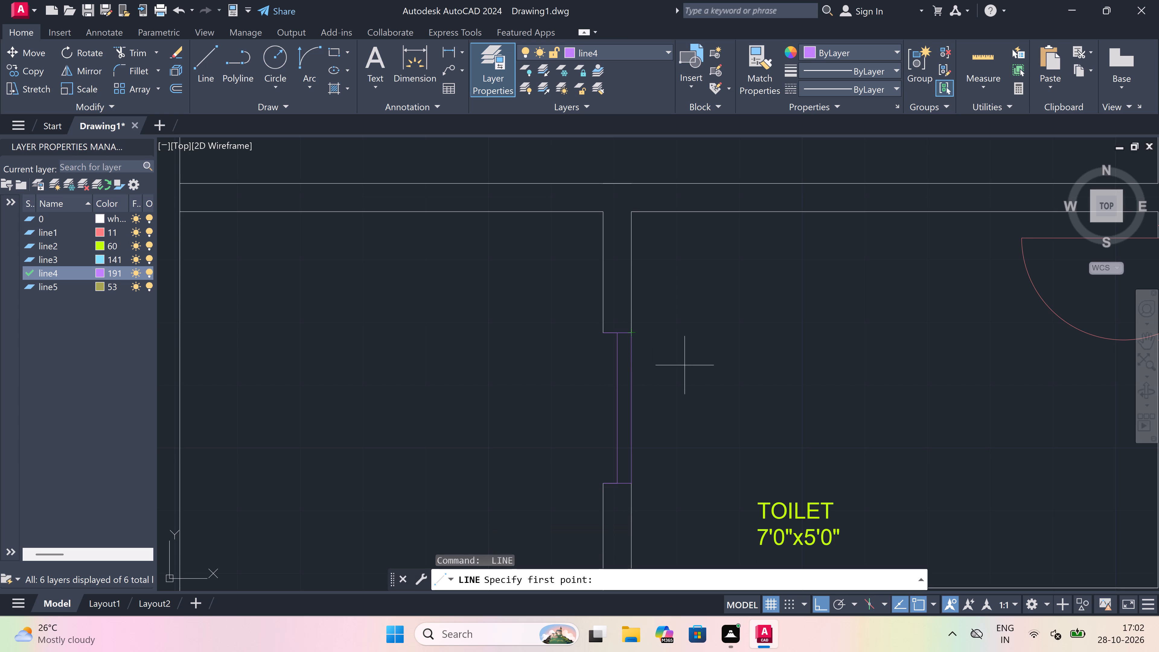
{"action": "left_click", "coordinate": [600, 337]}
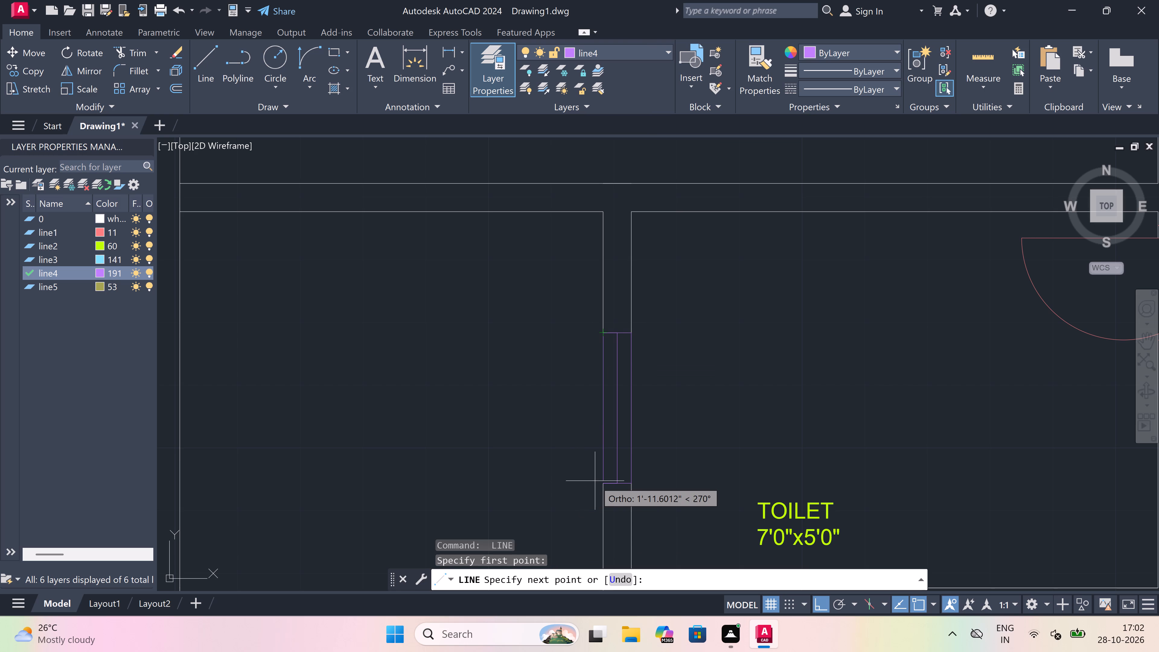
{"action": "left_click", "coordinate": [598, 487]}
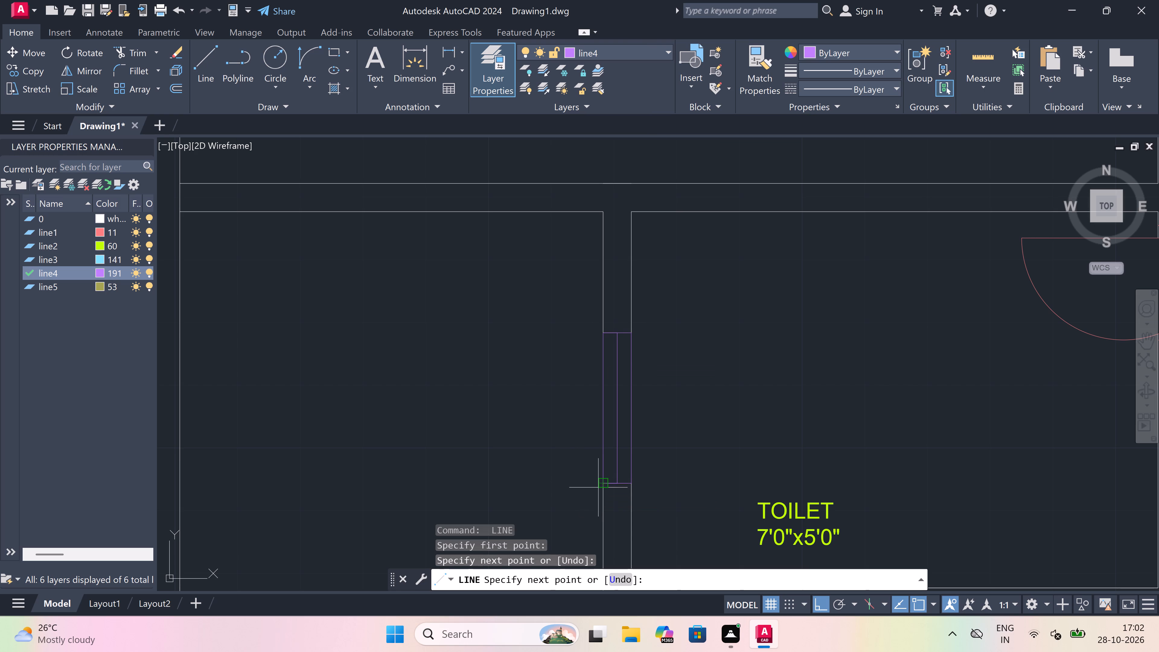
{"action": "key", "text": "Escape"}
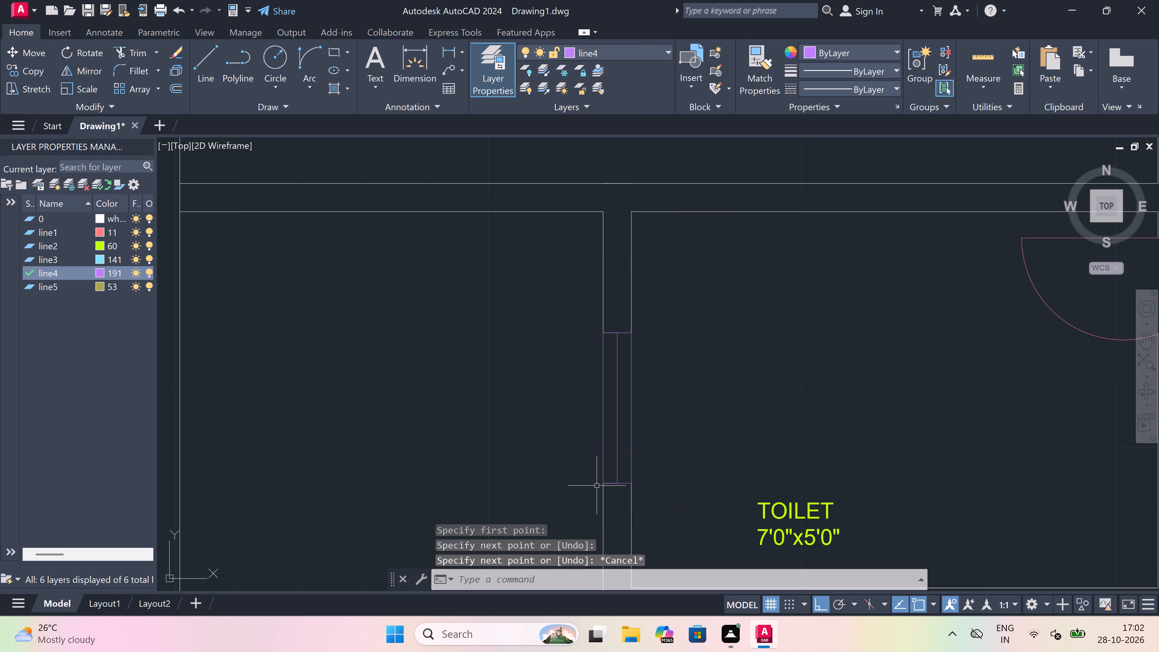
Draw a window jamb across the central room's south wall, near its west end, and a 4' centre line running east from its midpoint.
{"action": "key", "text": "space"}
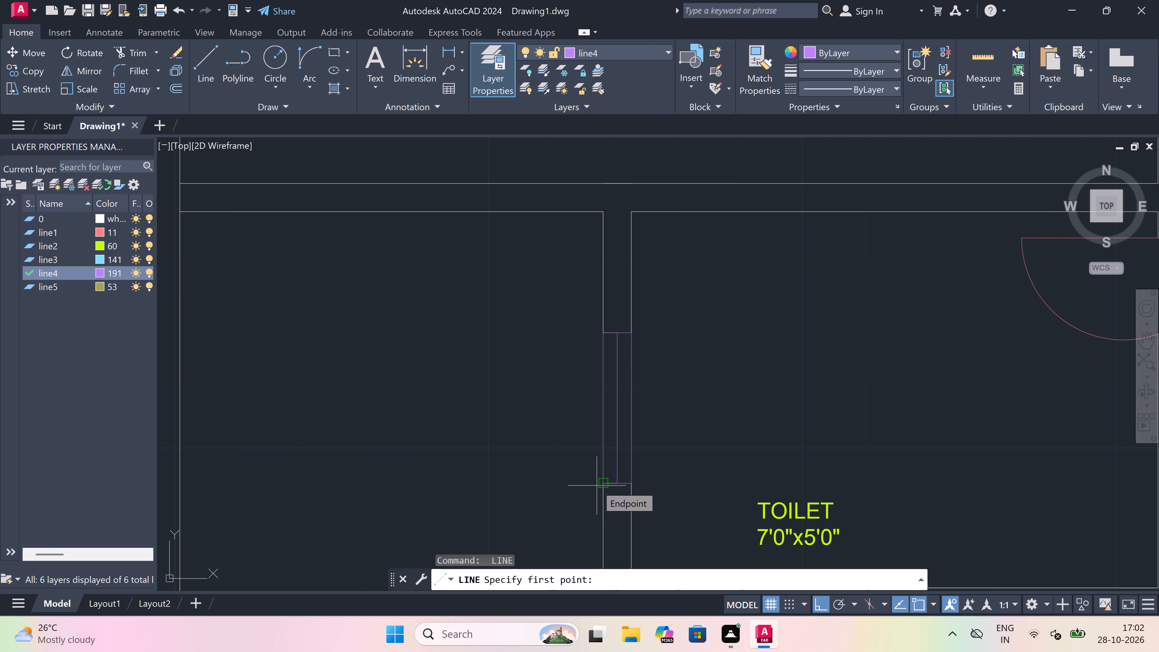
{"action": "scroll", "coordinate": [596, 483], "scroll_direction": "down", "scroll_amount": 4}
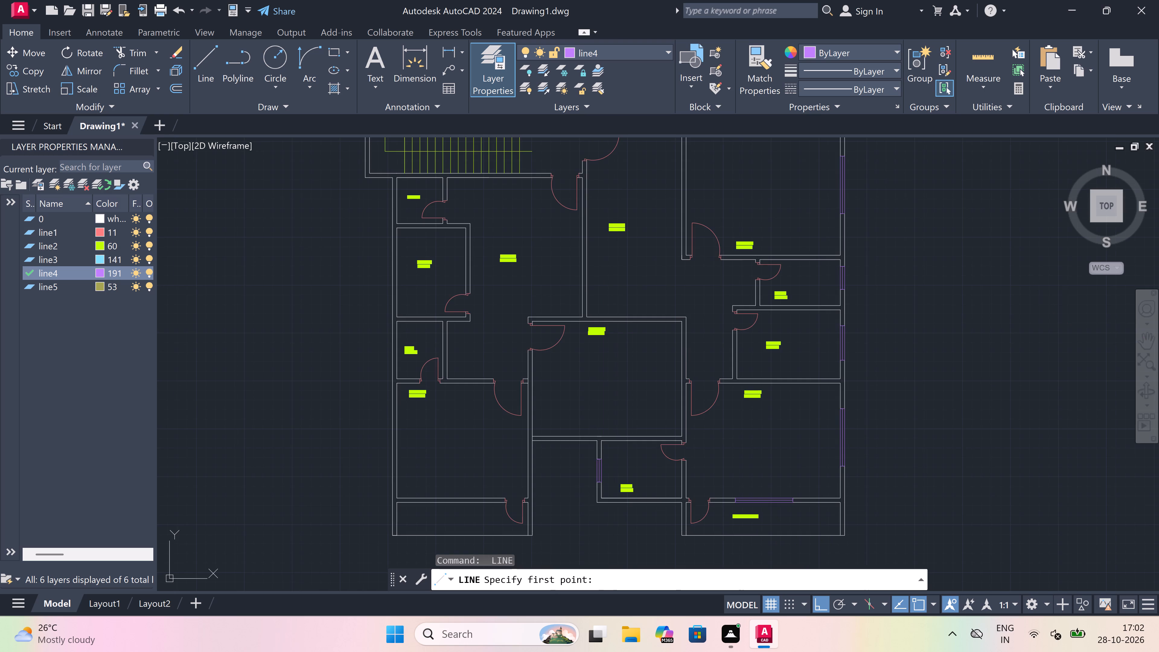
{"action": "scroll", "coordinate": [602, 420], "scroll_direction": "down", "scroll_amount": 2}
{"action": "scroll", "coordinate": [573, 434], "scroll_direction": "up", "scroll_amount": 4}
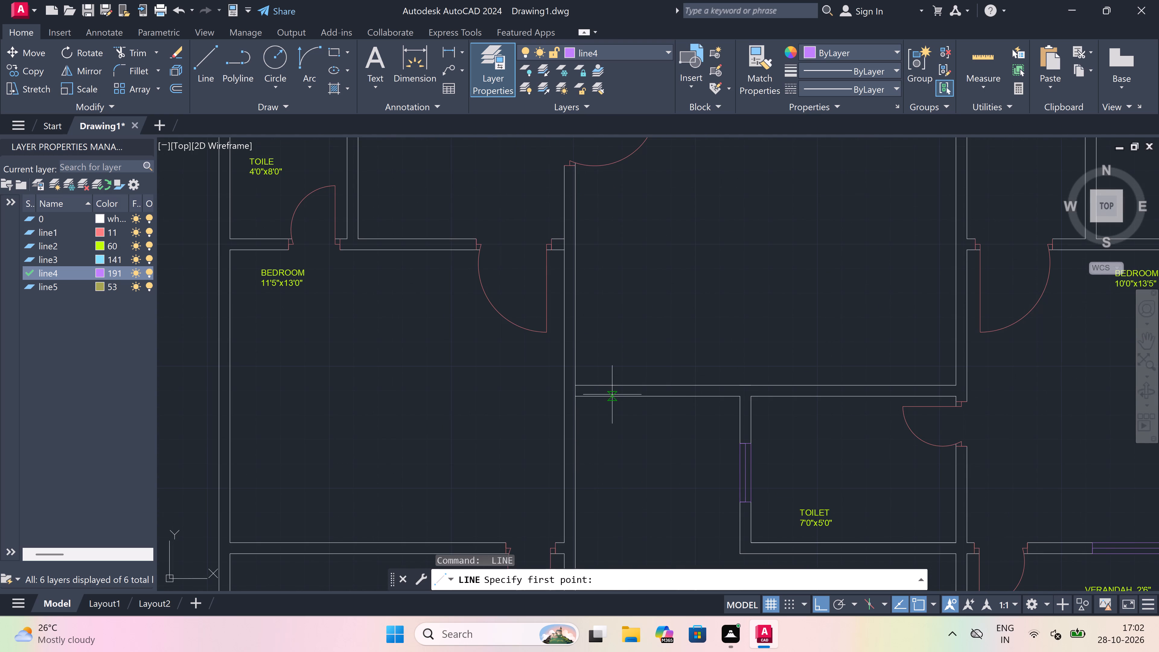
{"action": "scroll", "coordinate": [585, 359], "scroll_direction": "up", "scroll_amount": 1}
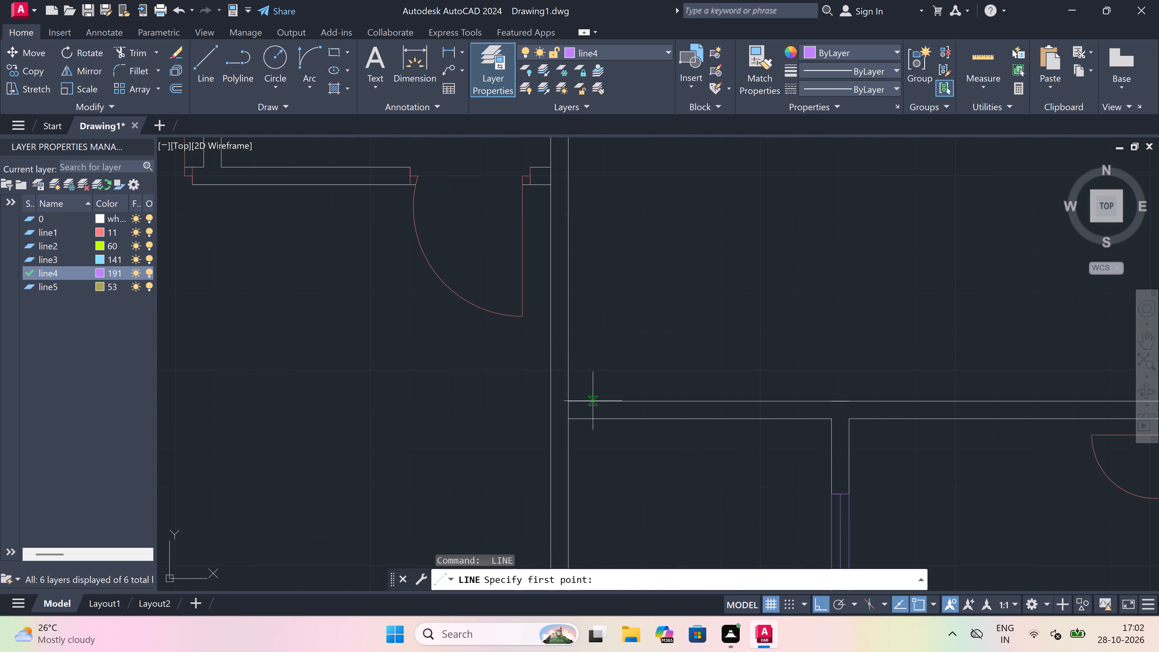
{"action": "left_click", "coordinate": [592, 402]}
{"action": "left_click_drag", "start_coordinate": [591, 416], "coordinate": [591, 412]}
{"action": "left_click", "coordinate": [591, 406]}
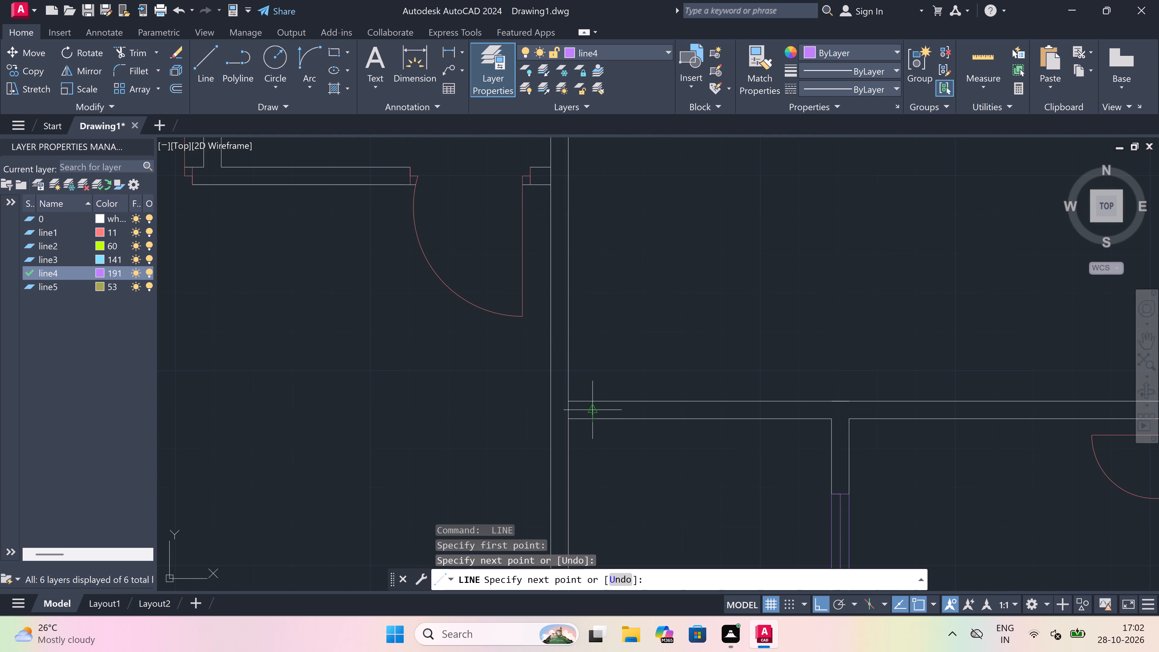
{"action": "scroll", "coordinate": [766, 407], "scroll_direction": "up", "scroll_amount": 1}
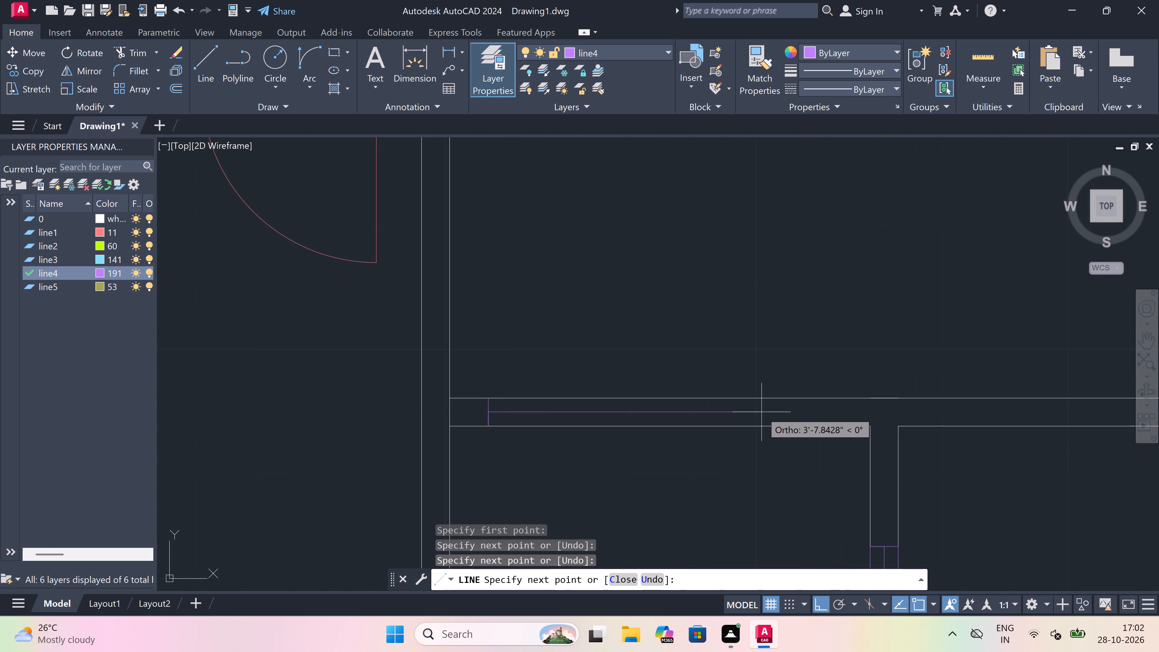
{"action": "key", "text": "4"}
{"action": "type", "text": "'"}
{"action": "key", "text": "space"}
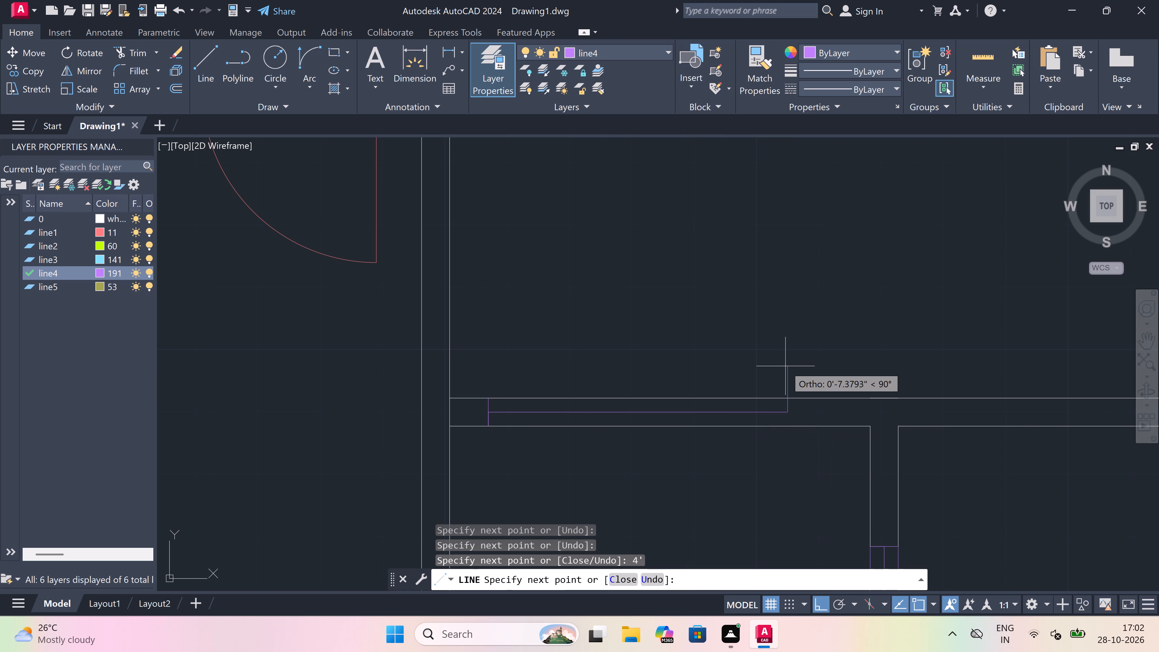
Draw the second window jamb across the central room's south wall at the east end of the centre line.
{"action": "left_click_drag", "start_coordinate": [784, 393], "coordinate": [784, 401]}
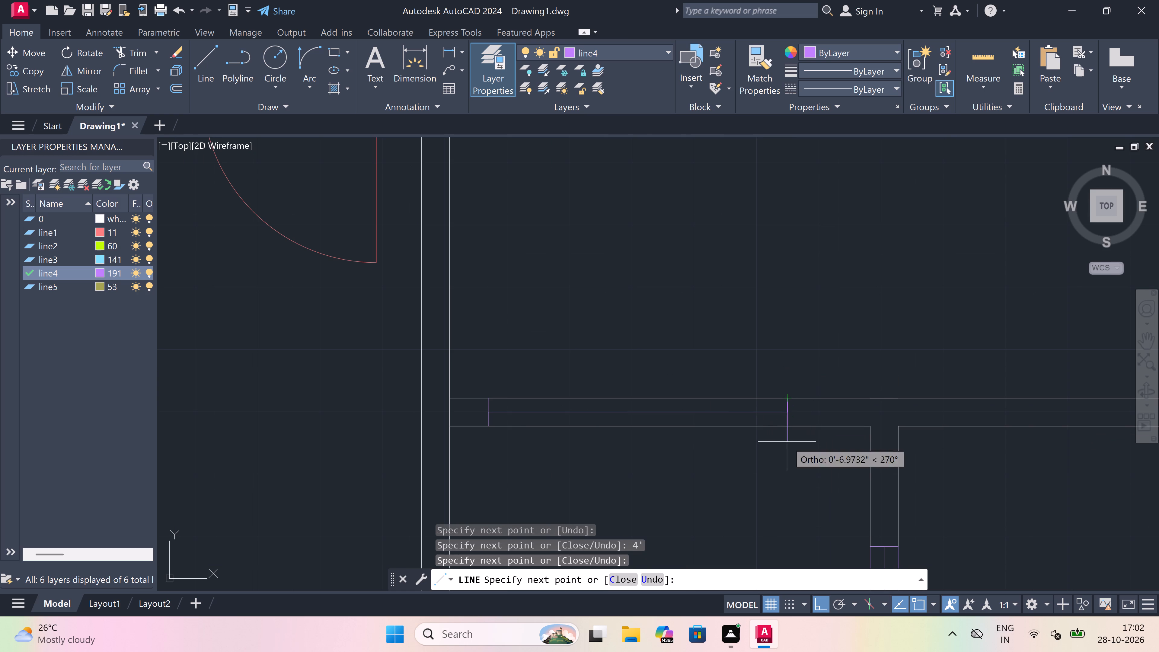
{"action": "left_click", "coordinate": [783, 424]}
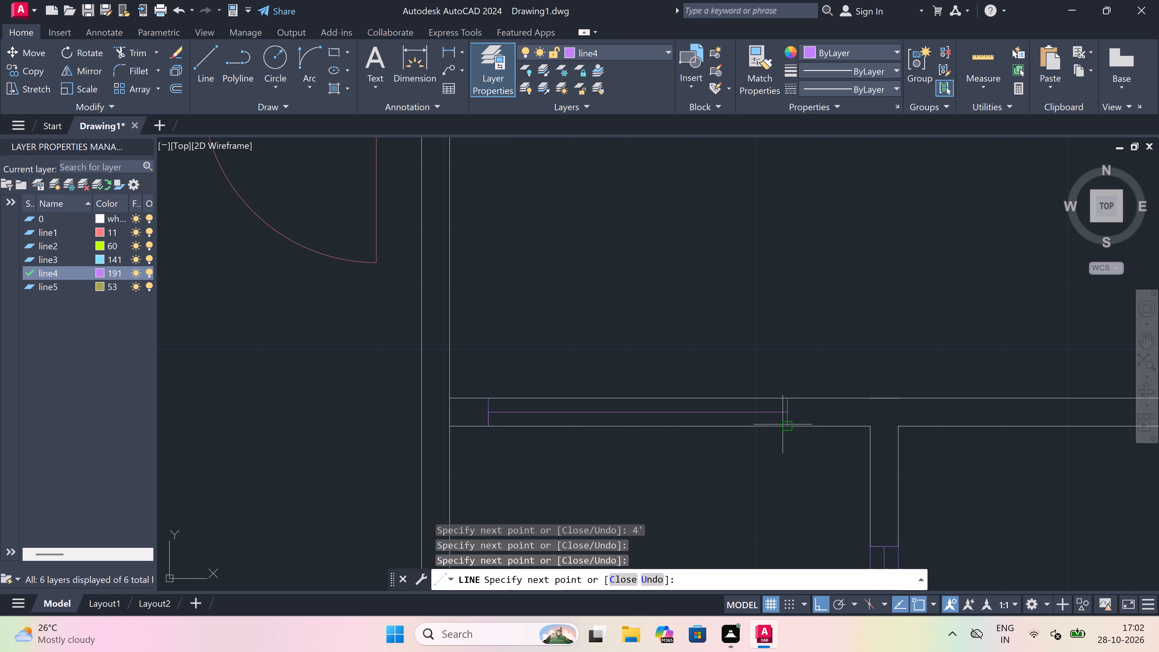
{"action": "key", "text": "Escape"}
Trim both wall lines between the two window jambs in the central room's south wall.
{"action": "type", "text": "tr"}
{"action": "key", "text": "space"}
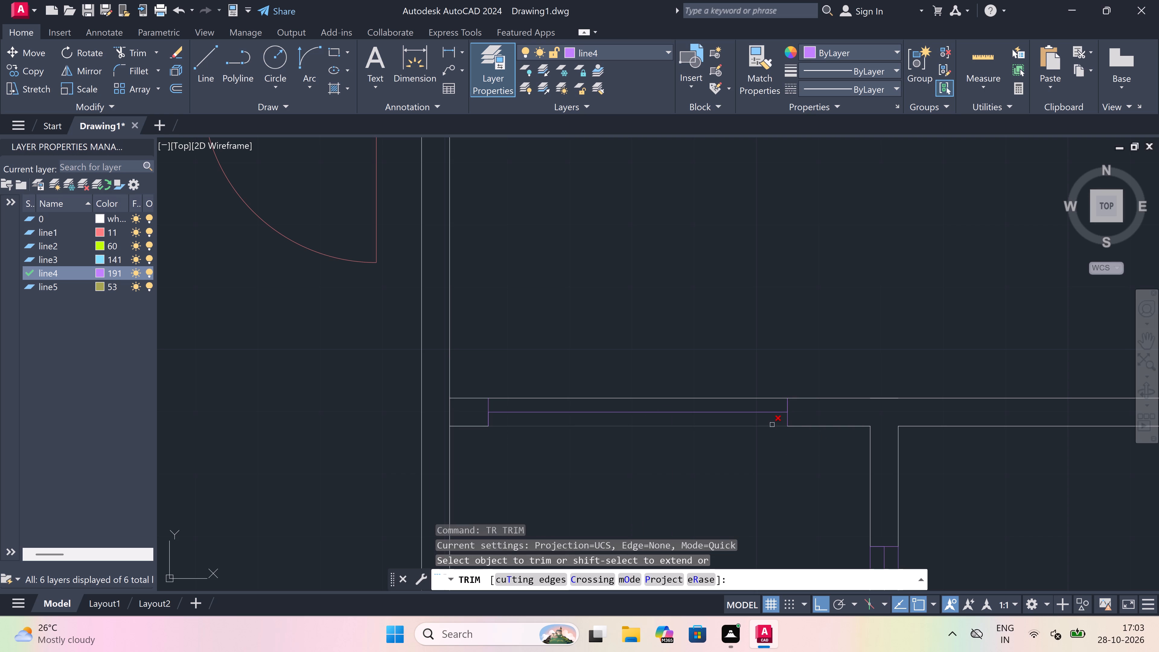
{"action": "left_click_drag", "start_coordinate": [770, 425], "coordinate": [768, 419]}
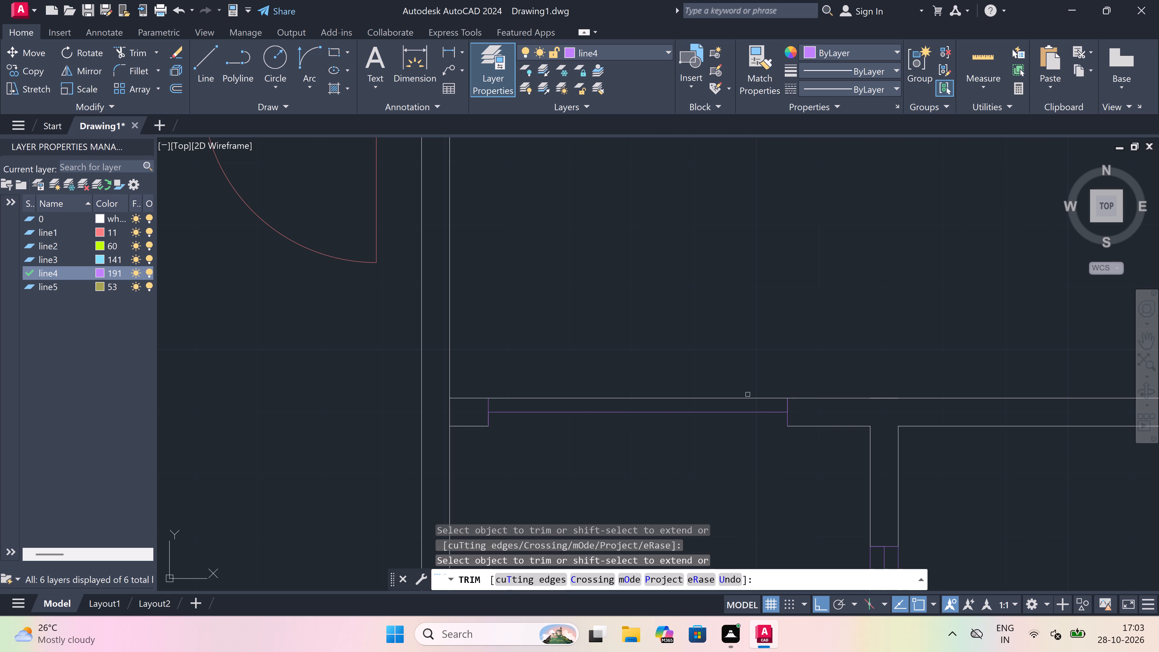
{"action": "left_click", "coordinate": [744, 399]}
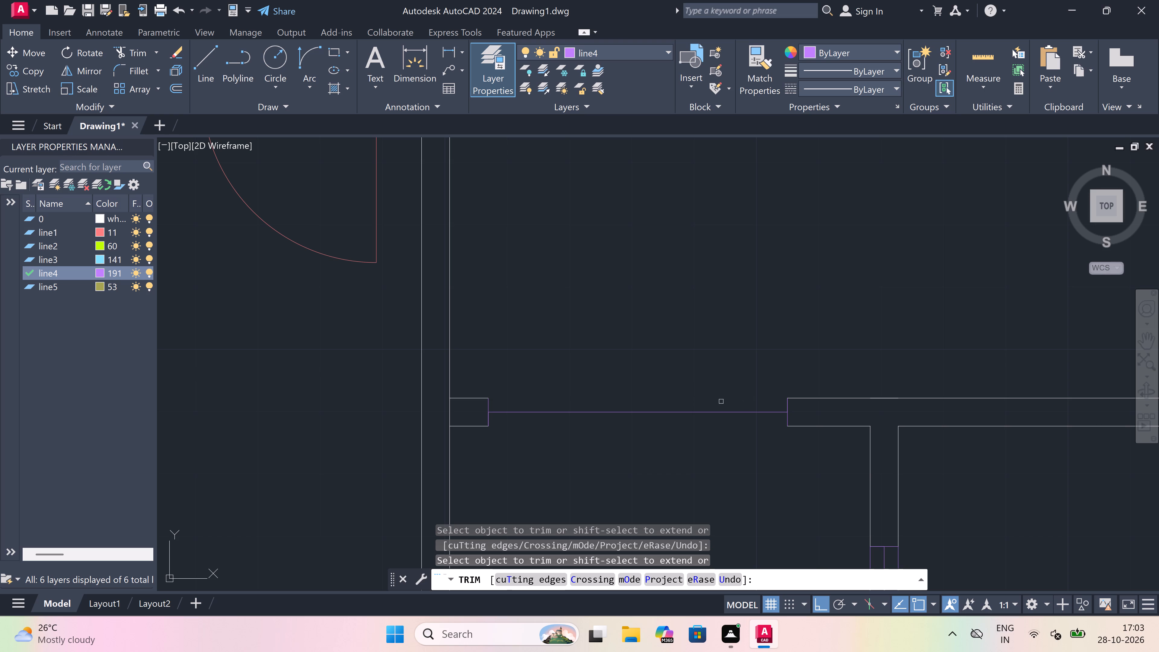
{"action": "key", "text": "Escape"}
Draw the outer window line between the jambs' north ends, along the north face of the central room's south wall.
{"action": "type", "text": "l"}
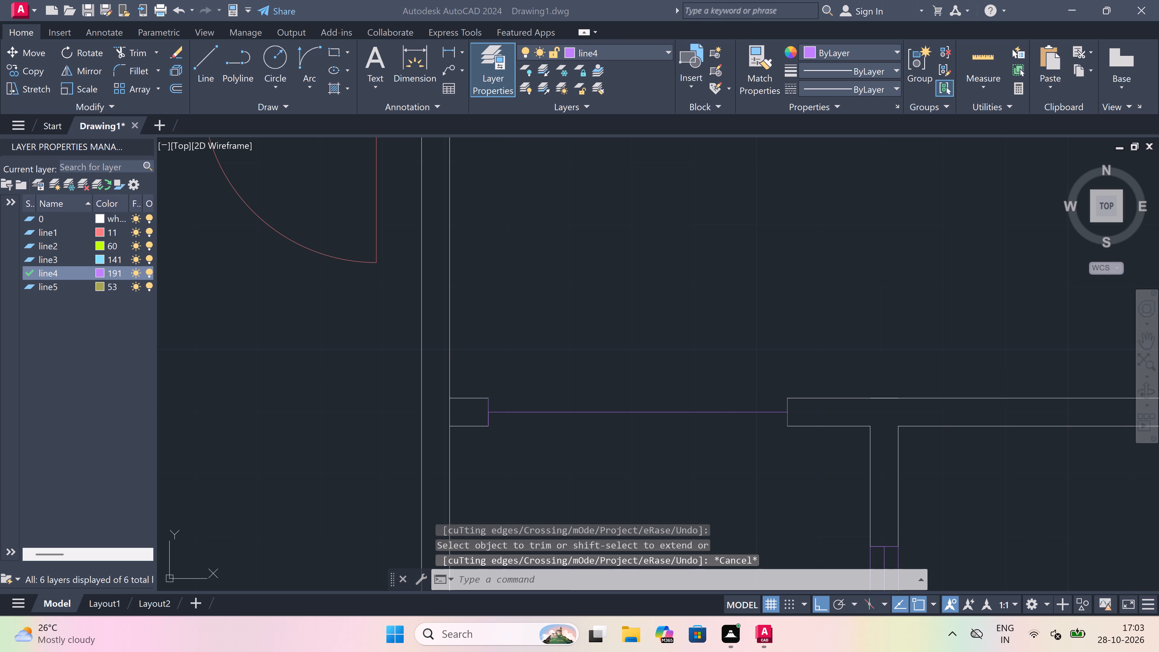
{"action": "key", "text": "space"}
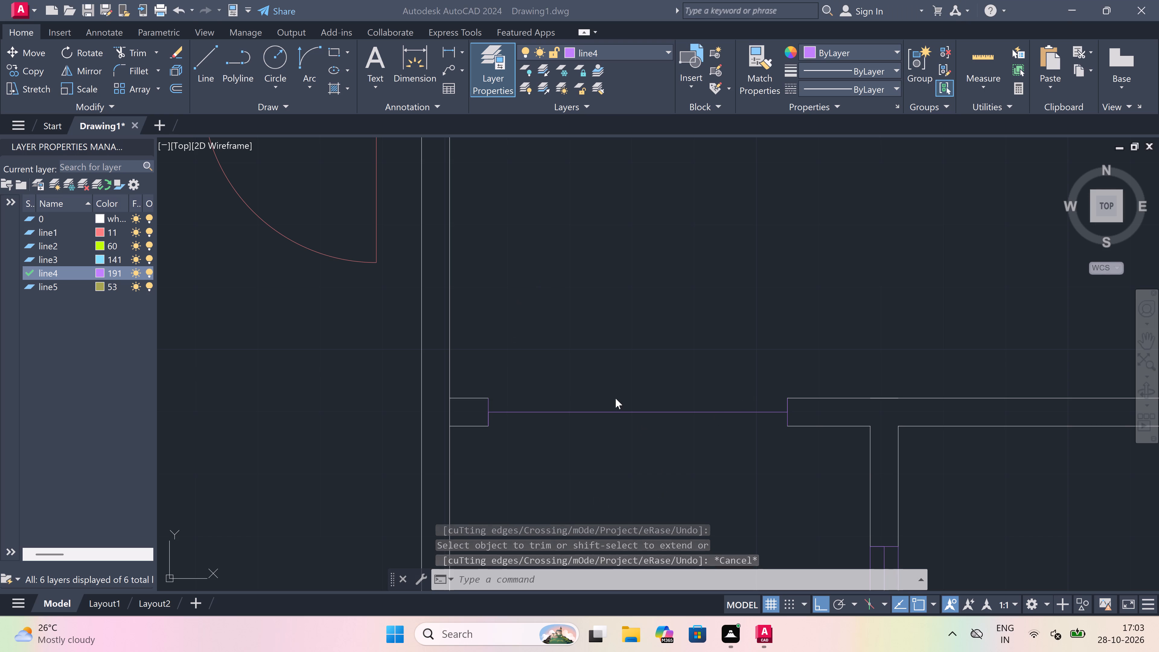
{"action": "left_click", "coordinate": [615, 398]}
{"action": "type", "text": "l"}
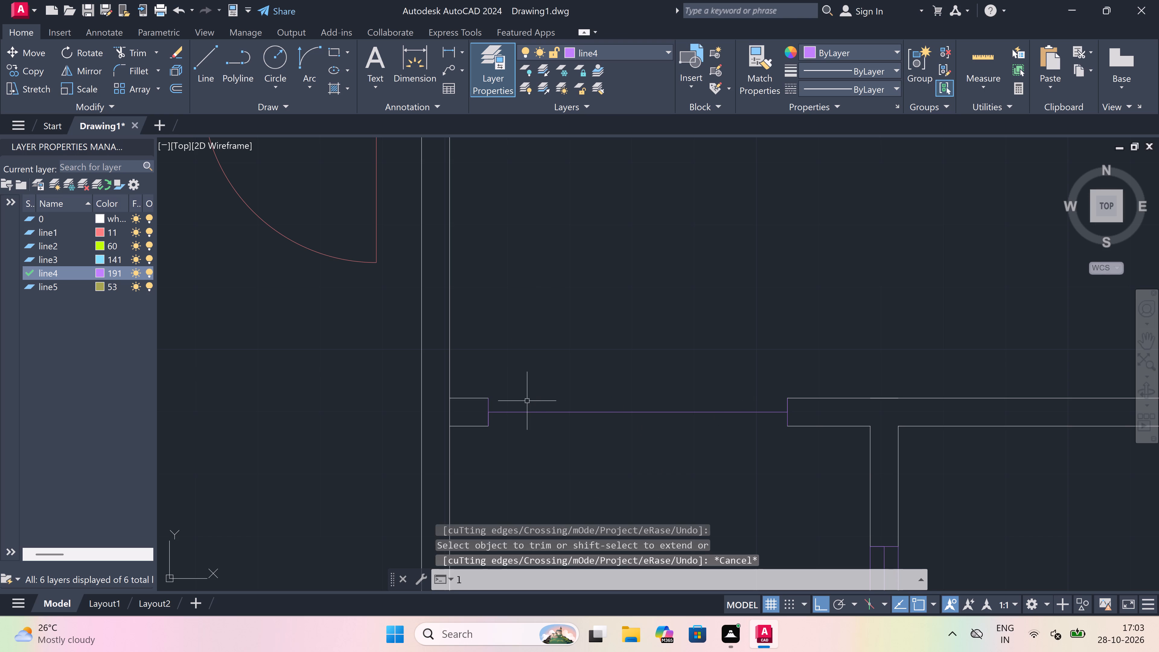
{"action": "key", "text": "space"}
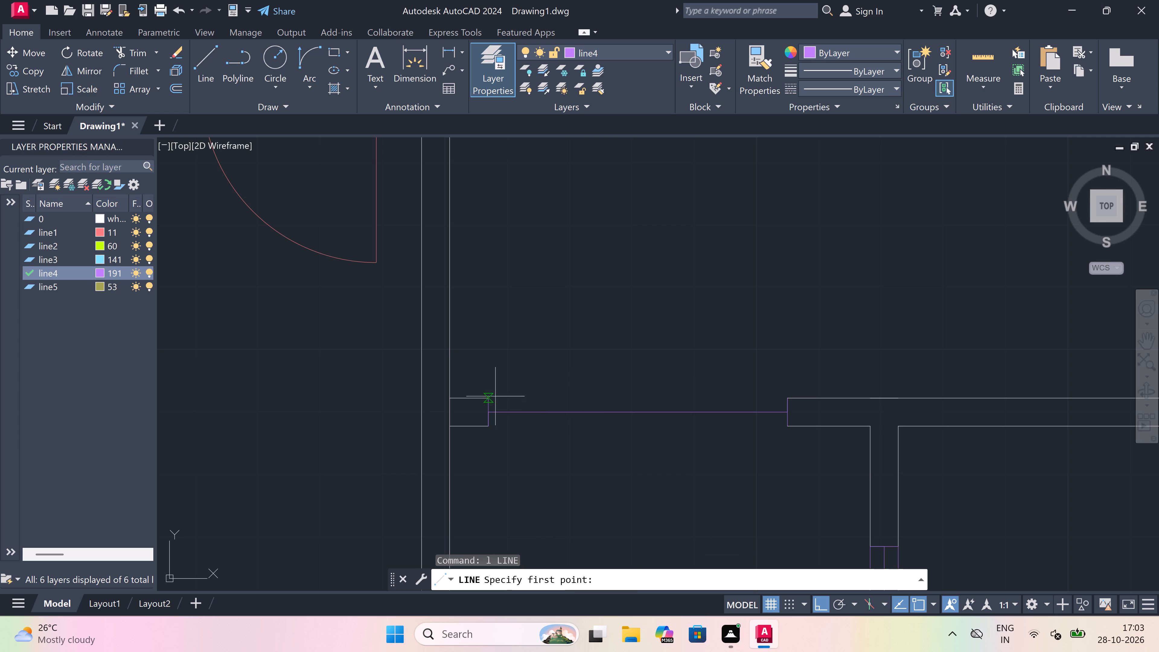
{"action": "left_click_drag", "start_coordinate": [493, 398], "coordinate": [576, 401]}
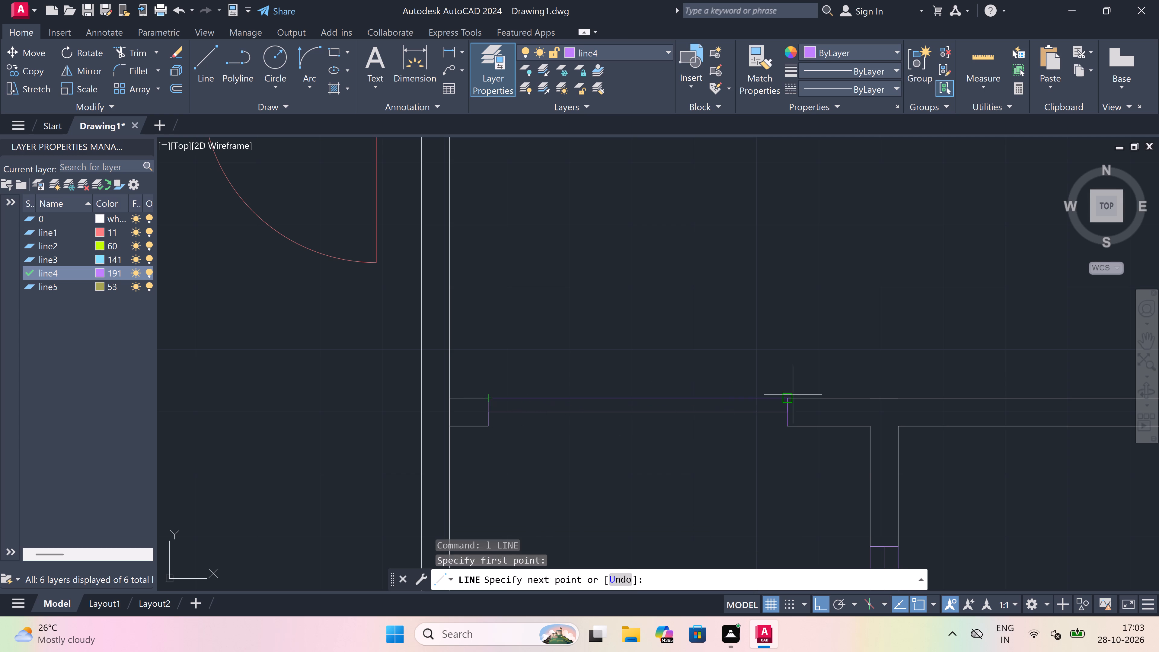
{"action": "left_click", "coordinate": [784, 398]}
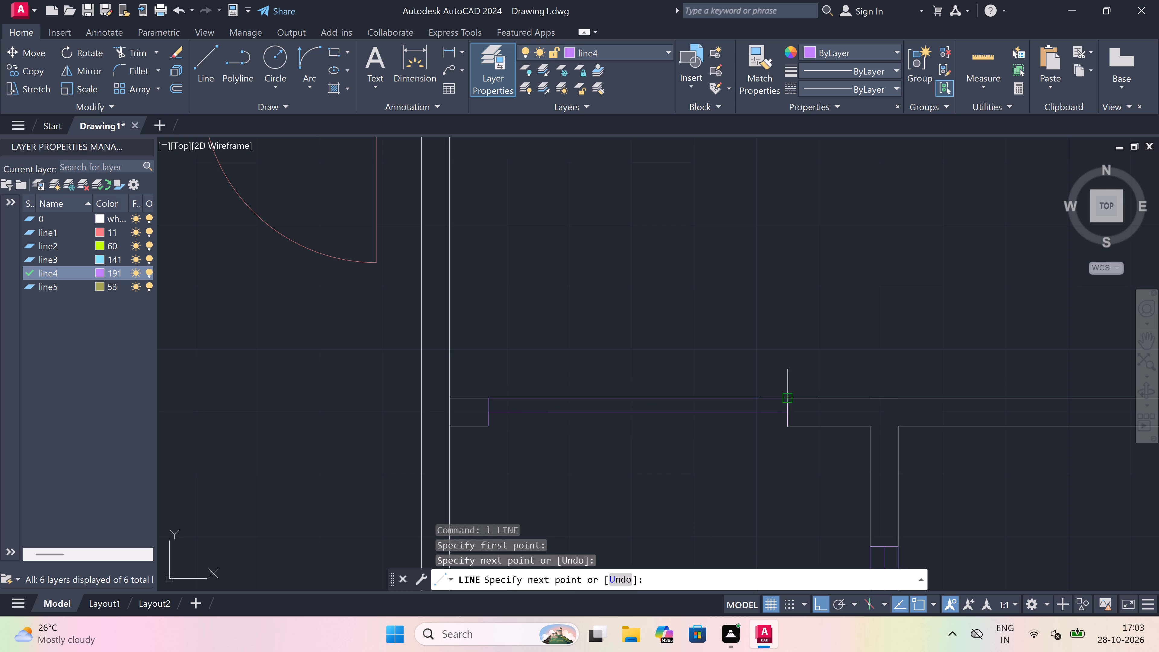
{"action": "key", "text": "grave"}
{"action": "key", "text": "Escape"}
Draw the outer window line between the jambs' south ends, along the south face of the central room's south wall.
{"action": "key", "text": "space"}
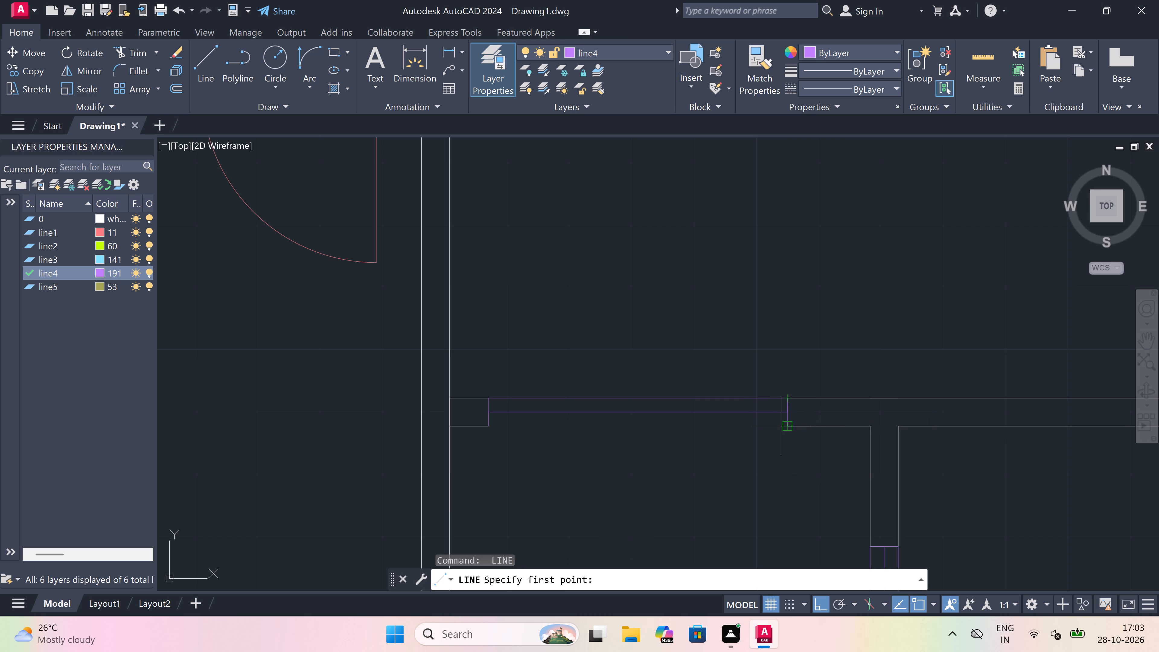
{"action": "left_click_drag", "start_coordinate": [790, 423], "coordinate": [775, 420]}
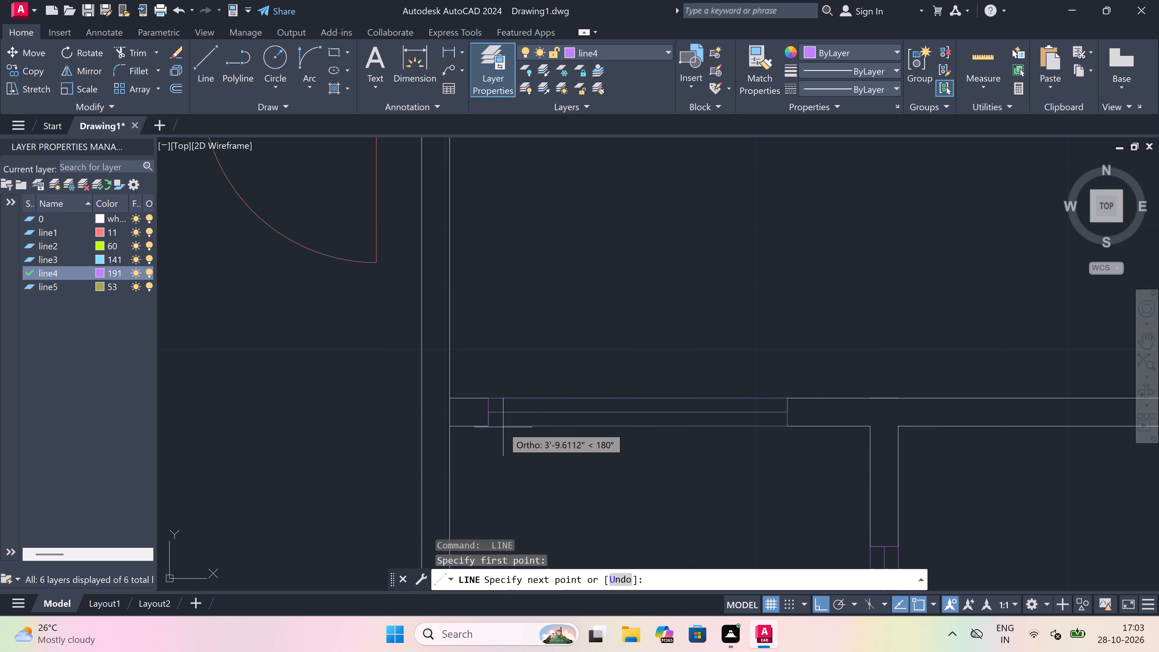
{"action": "left_click", "coordinate": [488, 420]}
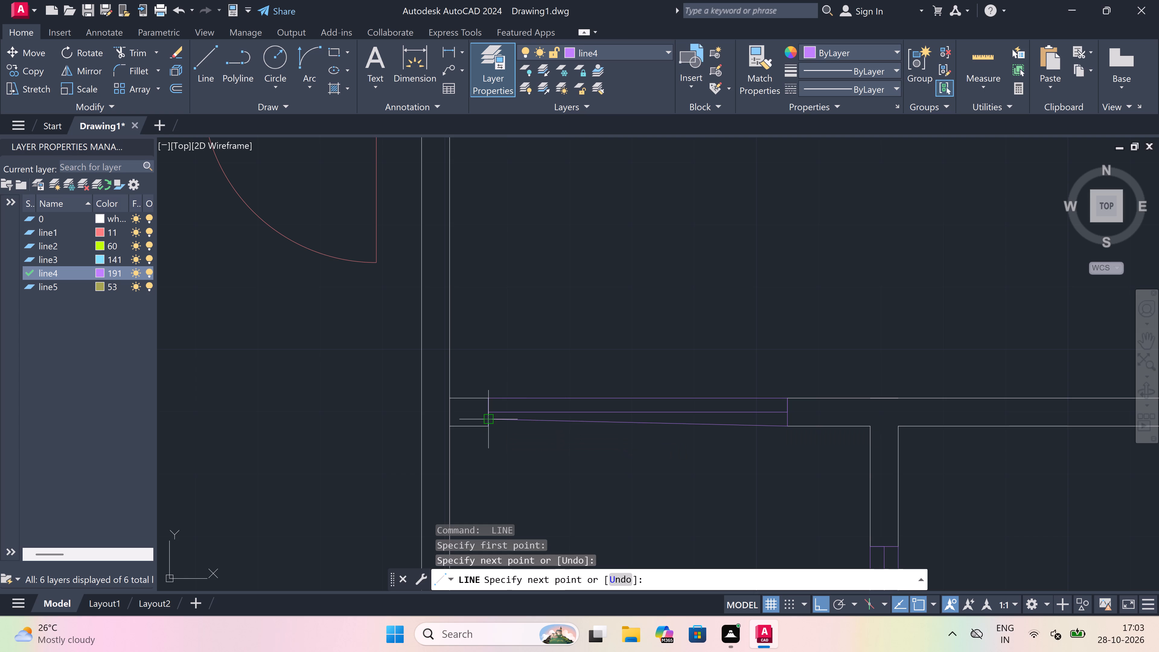
{"action": "key", "text": "ctrl+z"}
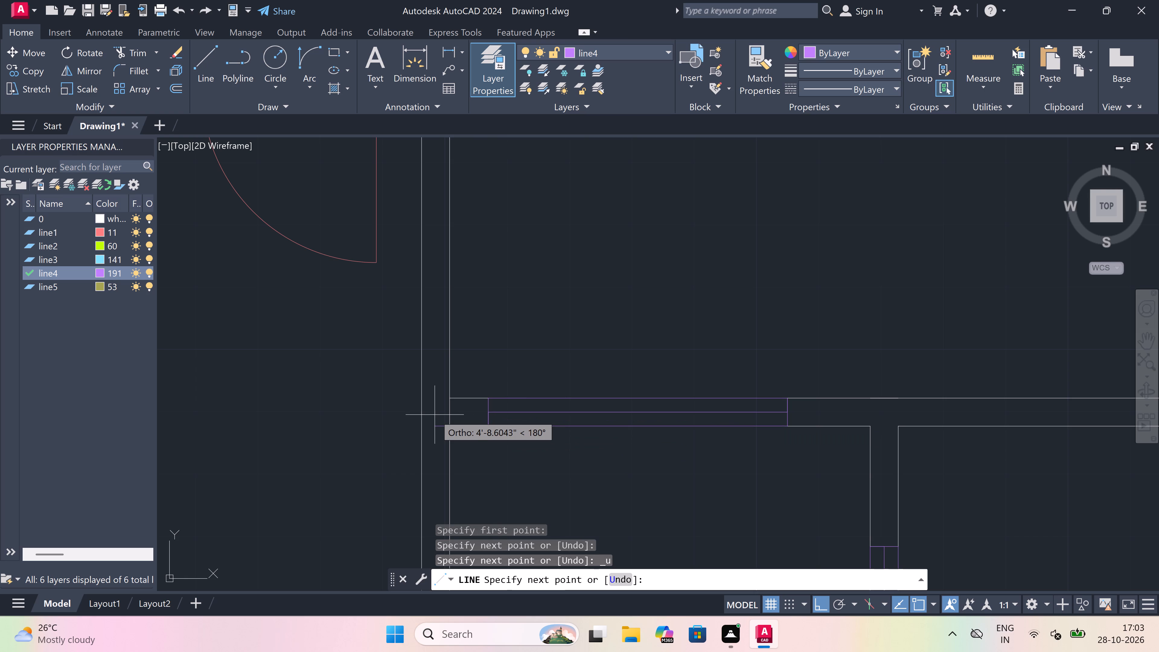
{"action": "scroll", "coordinate": [484, 434], "scroll_direction": "up", "scroll_amount": 1}
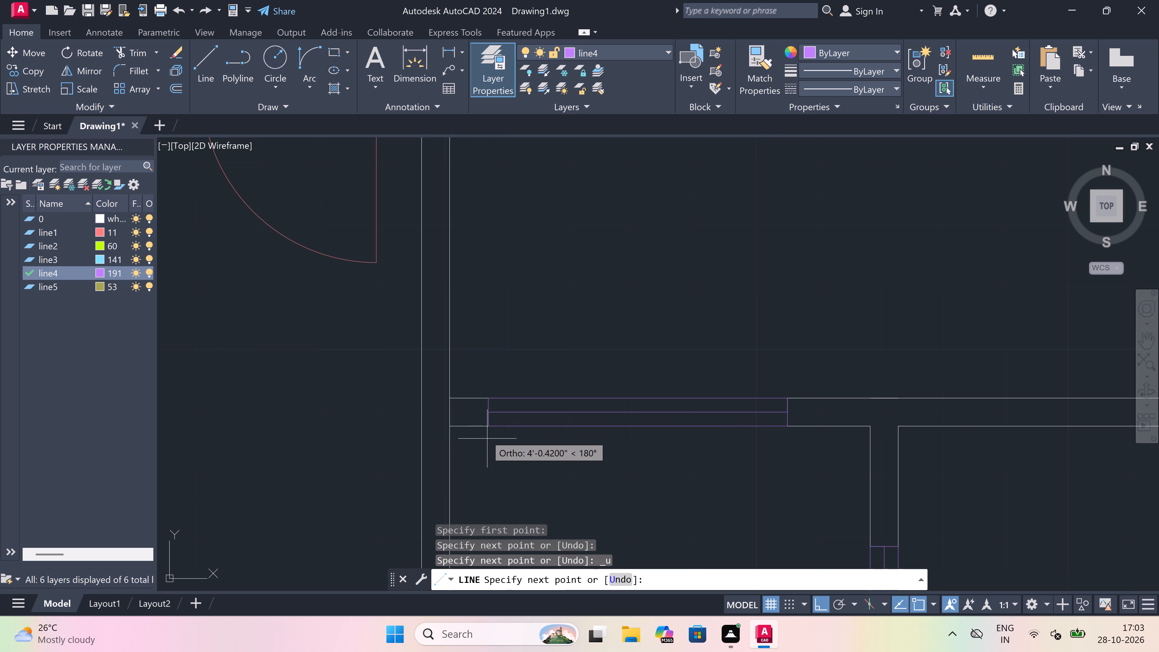
{"action": "scroll", "coordinate": [482, 417], "scroll_direction": "up", "scroll_amount": 2}
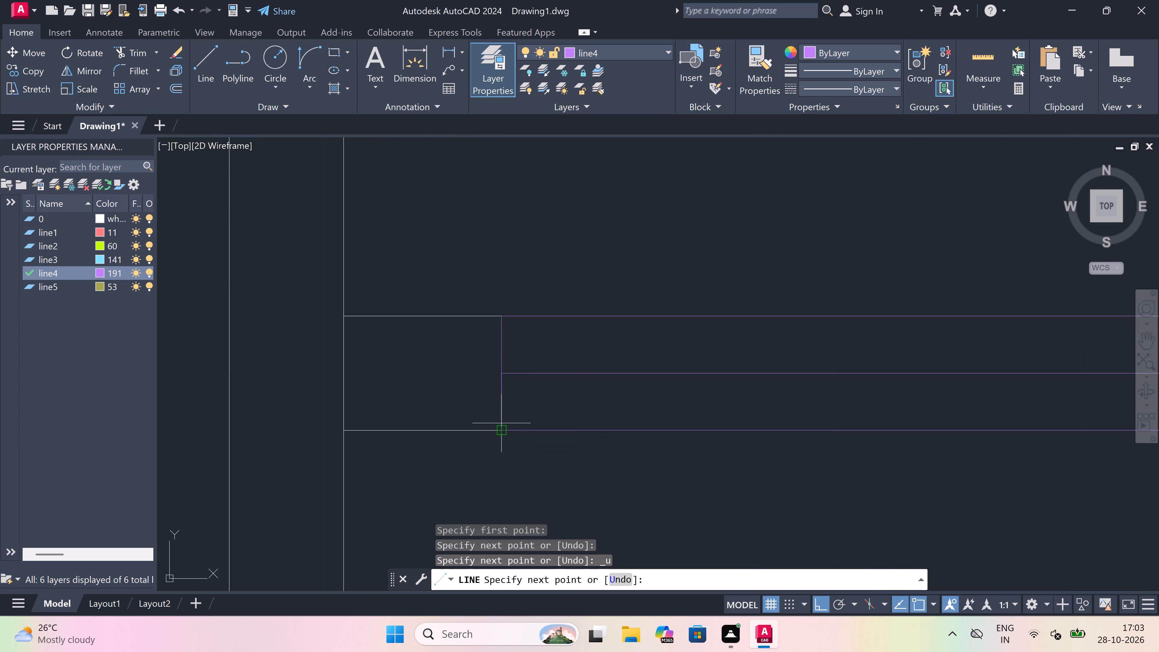
{"action": "left_click", "coordinate": [501, 430]}
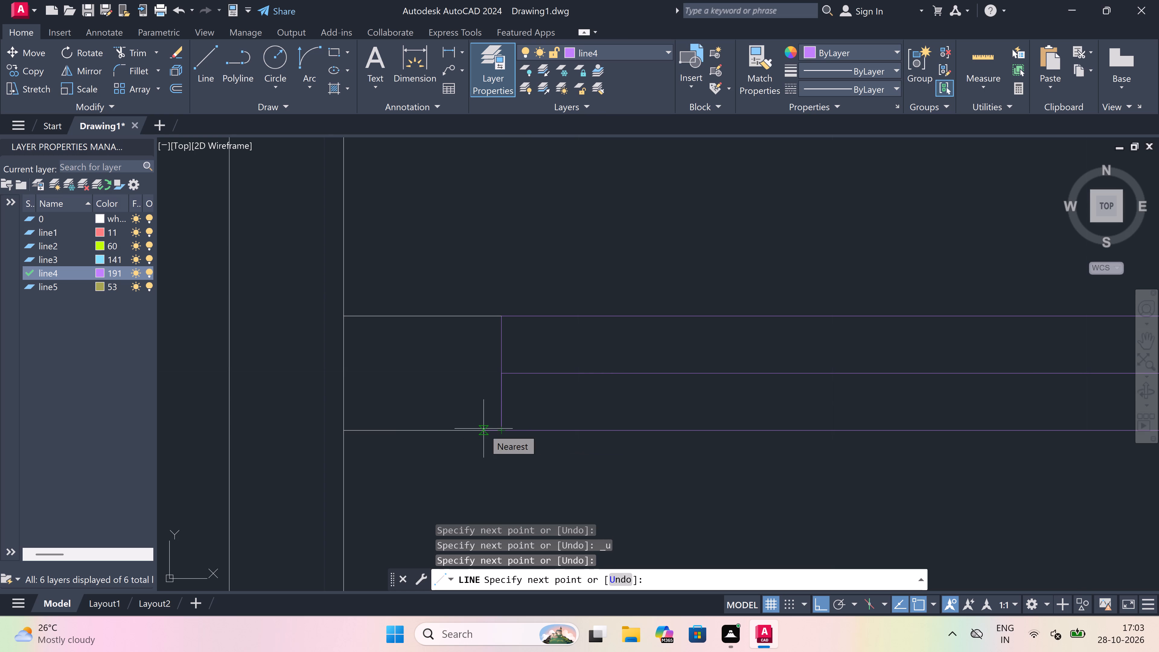
{"action": "key", "text": "Escape"}
Trim the wall line that closes off the west end of the windowed wall where it meets the bedroom's east wall.
{"action": "type", "text": "tr"}
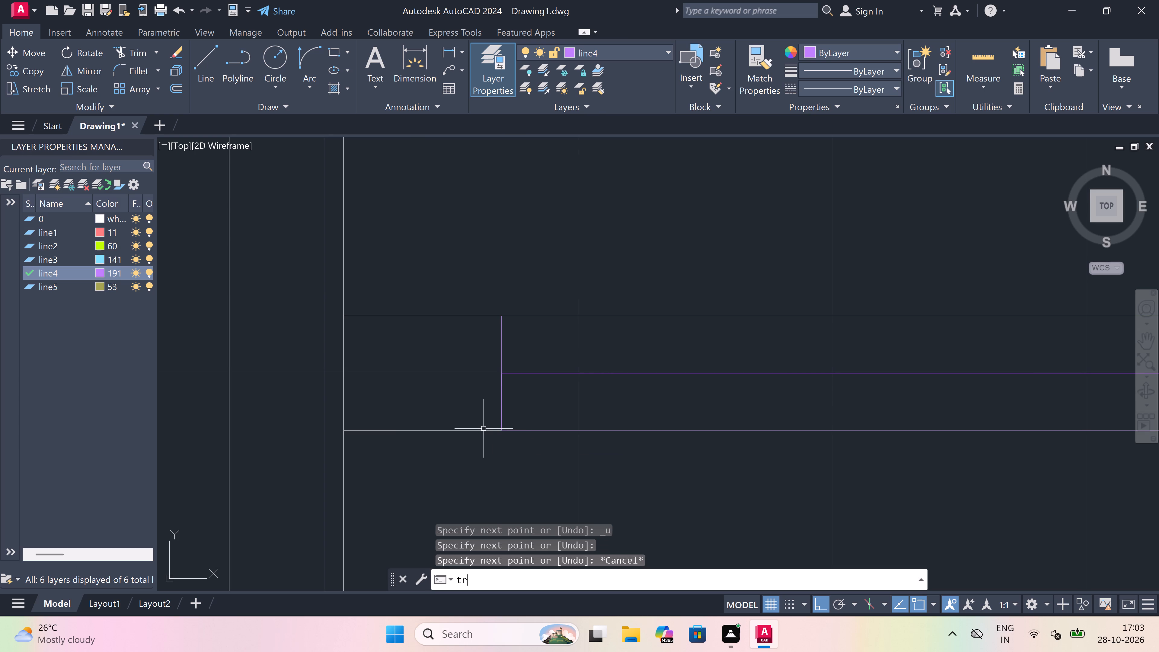
{"action": "key", "text": "space"}
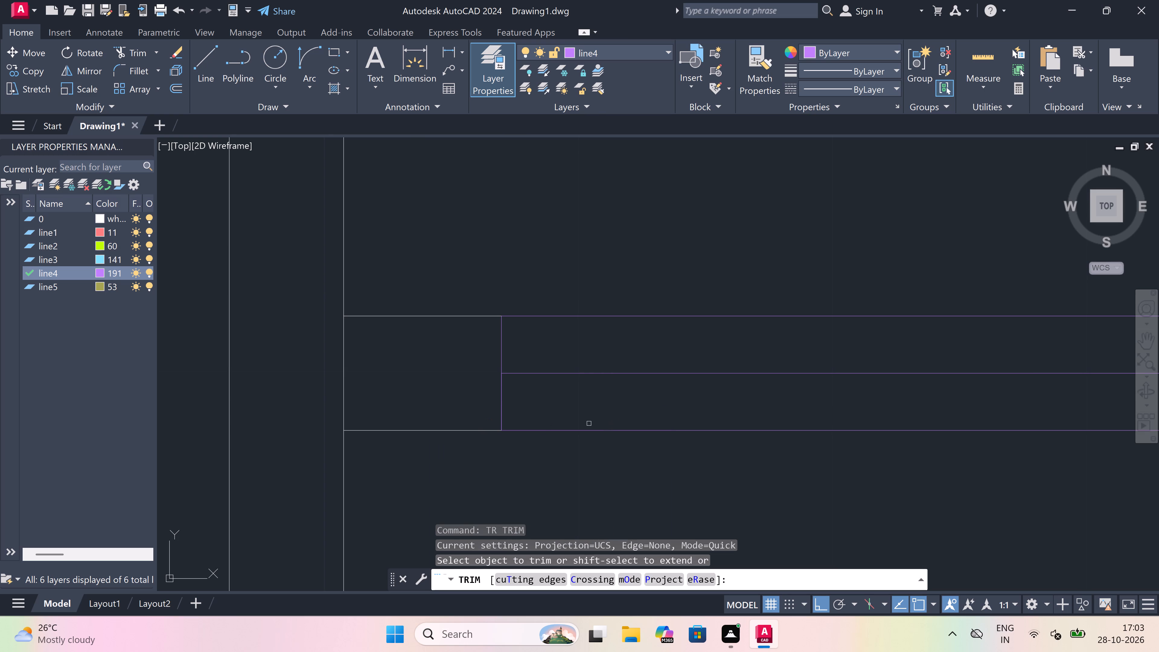
{"action": "left_click_drag", "start_coordinate": [414, 375], "coordinate": [410, 375]}
{"action": "left_click", "coordinate": [343, 372]}
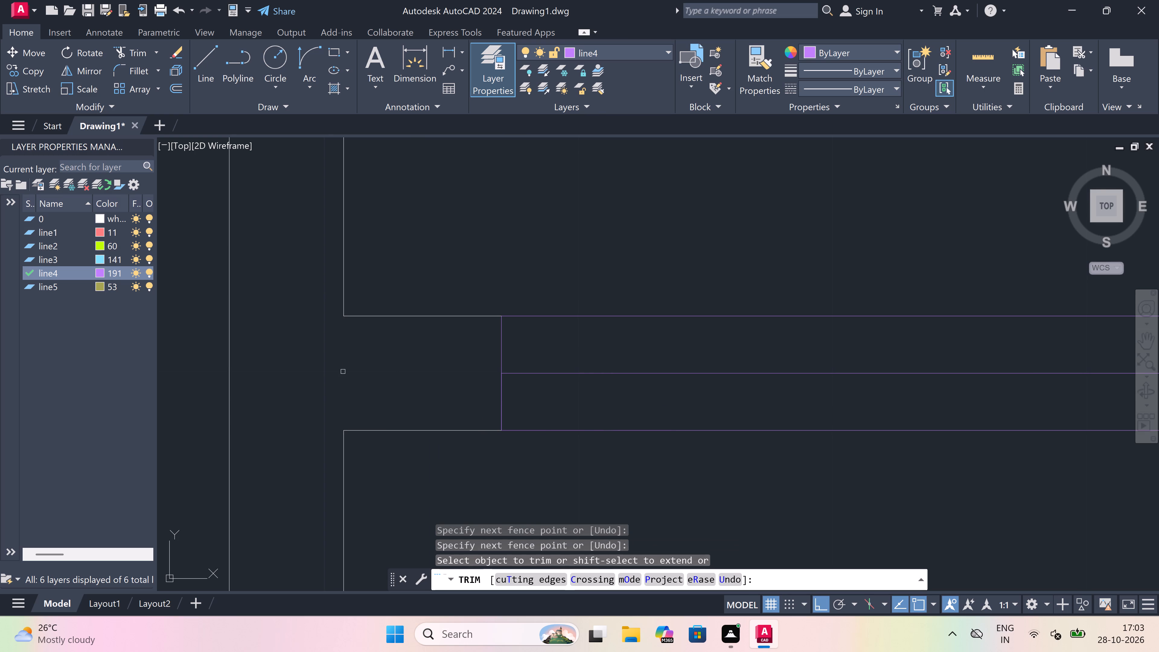
{"action": "key", "text": "Escape"}
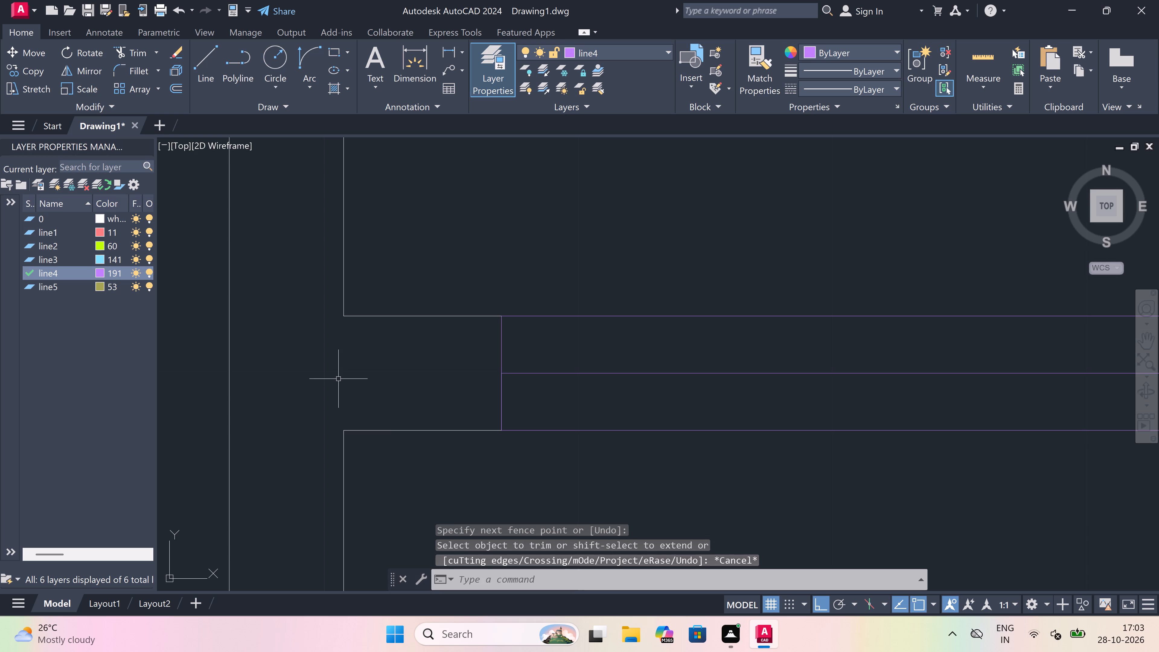
Draw the west window jamb across the south wall of the southwest 11'5"x13'0" bedroom, near the wall's west end.
{"action": "scroll", "coordinate": [394, 386], "scroll_direction": "down", "scroll_amount": 7}
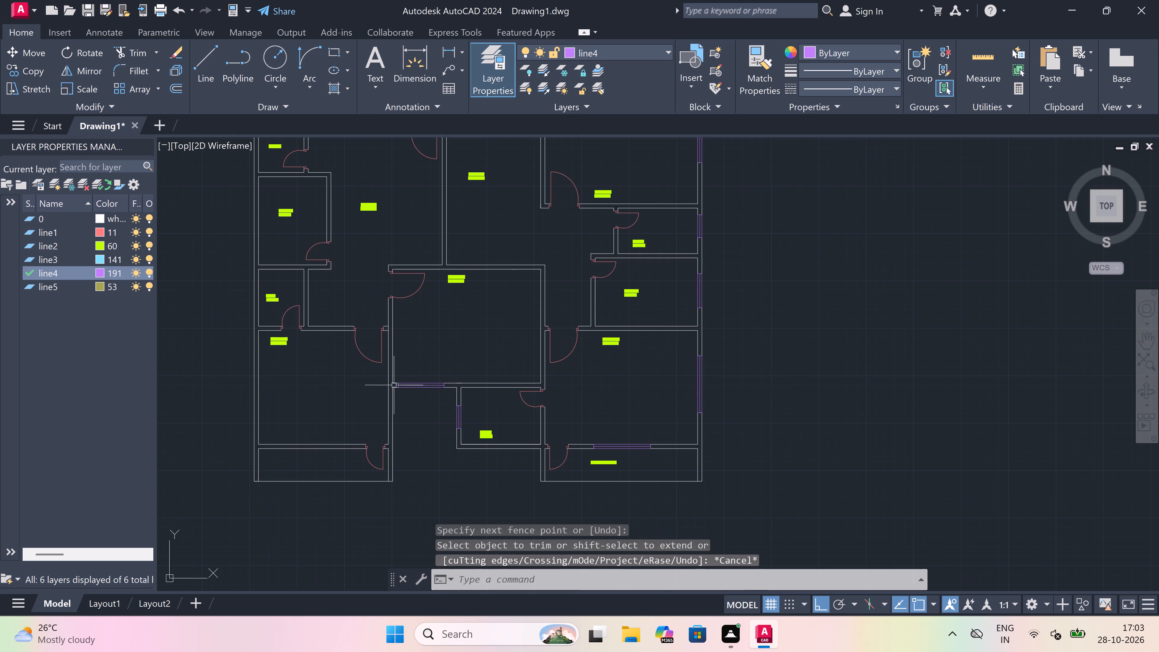
{"action": "scroll", "coordinate": [259, 438], "scroll_direction": "up", "scroll_amount": 2}
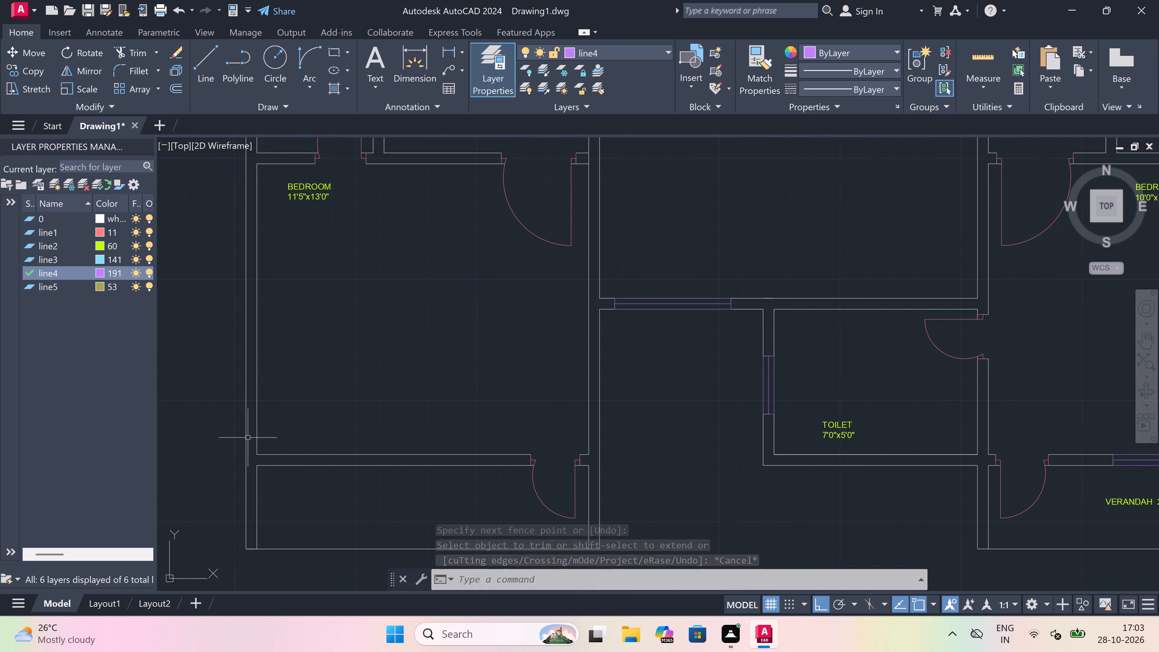
{"action": "type", "text": "l"}
{"action": "key", "text": "space"}
{"action": "scroll", "coordinate": [363, 425], "scroll_direction": "down", "scroll_amount": 4}
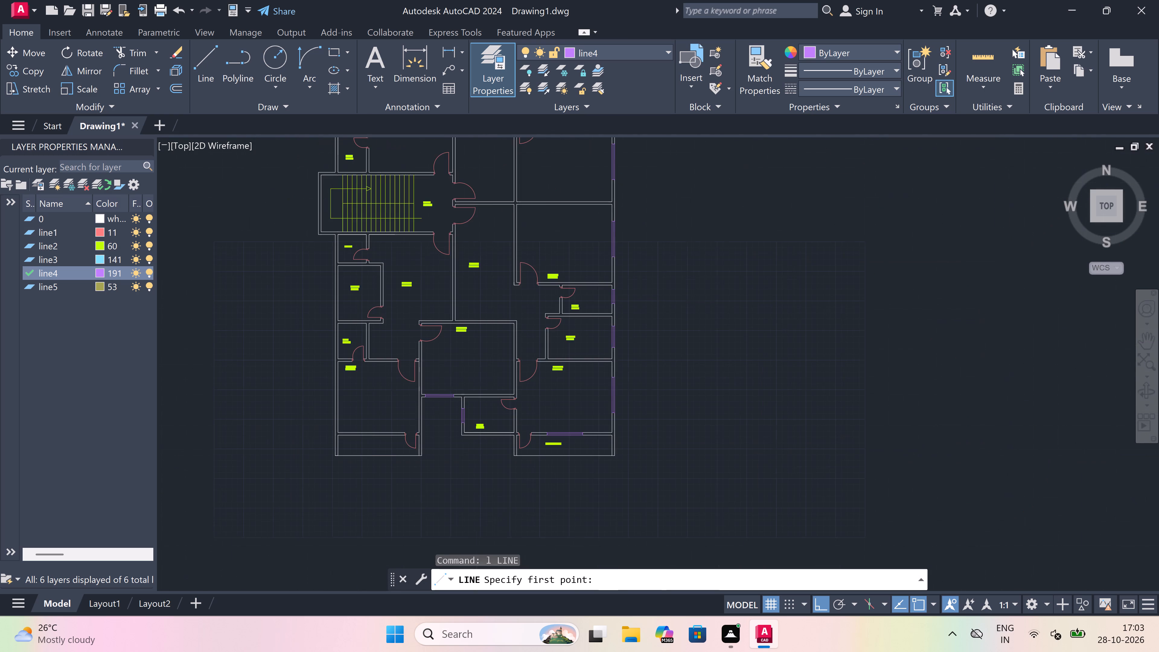
{"action": "scroll", "coordinate": [373, 431], "scroll_direction": "down", "scroll_amount": 3}
{"action": "scroll", "coordinate": [373, 431], "scroll_direction": "up", "scroll_amount": 2}
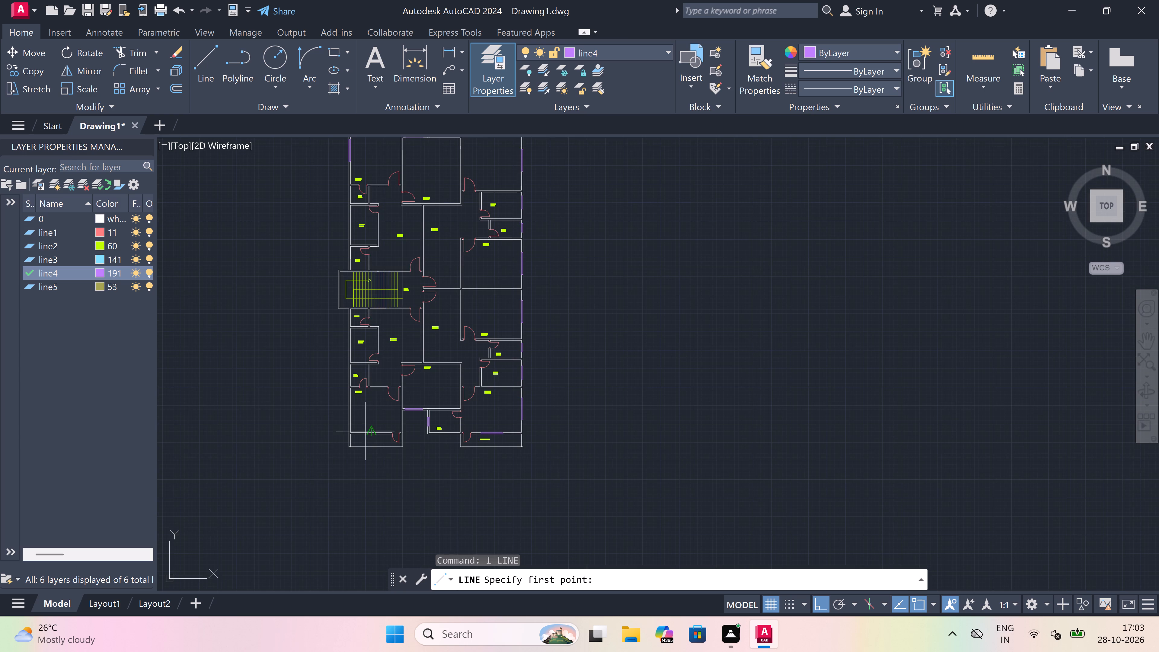
{"action": "scroll", "coordinate": [343, 431], "scroll_direction": "up", "scroll_amount": 1}
{"action": "scroll", "coordinate": [378, 439], "scroll_direction": "up", "scroll_amount": 1}
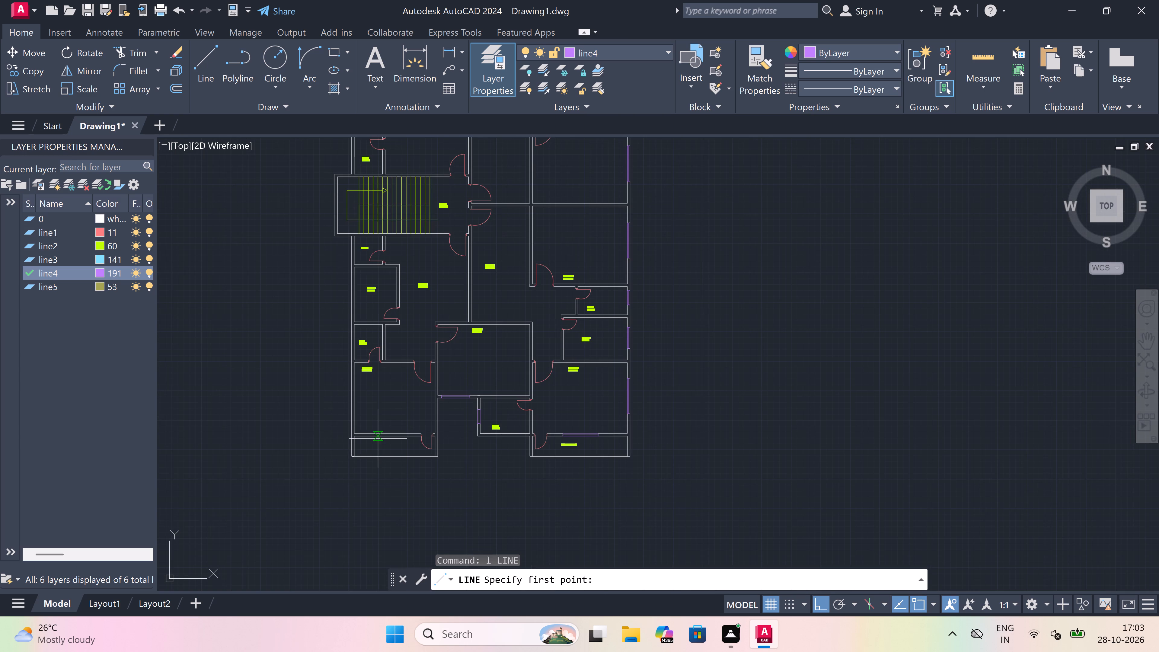
{"action": "scroll", "coordinate": [378, 439], "scroll_direction": "up", "scroll_amount": 3}
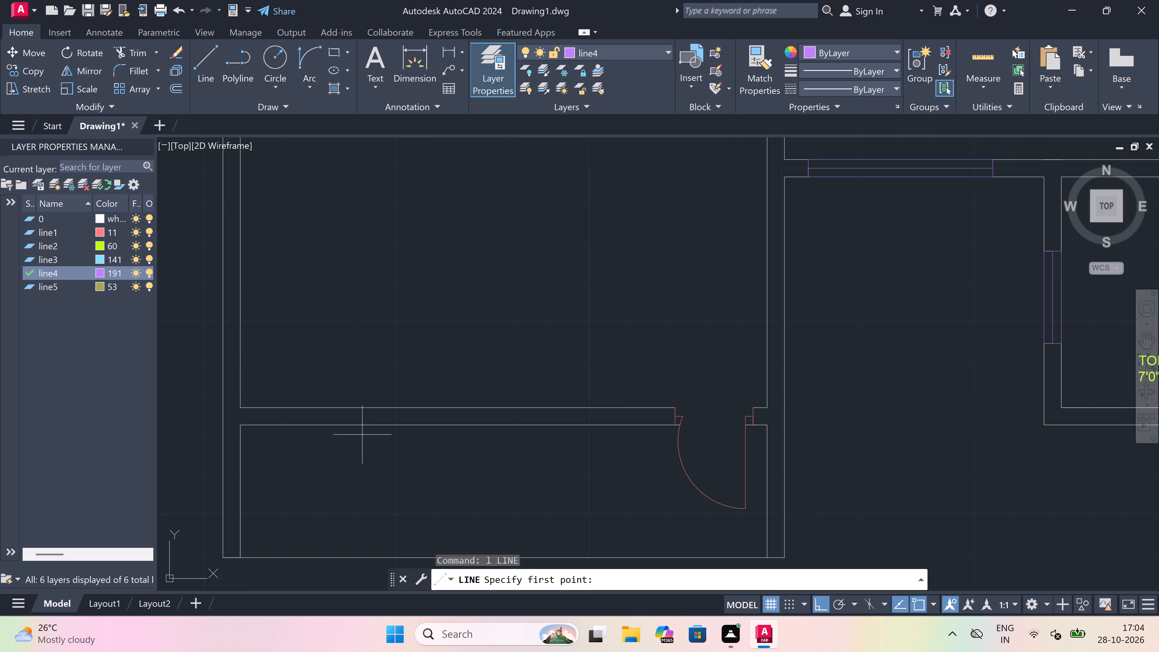
{"action": "left_click", "coordinate": [308, 409]}
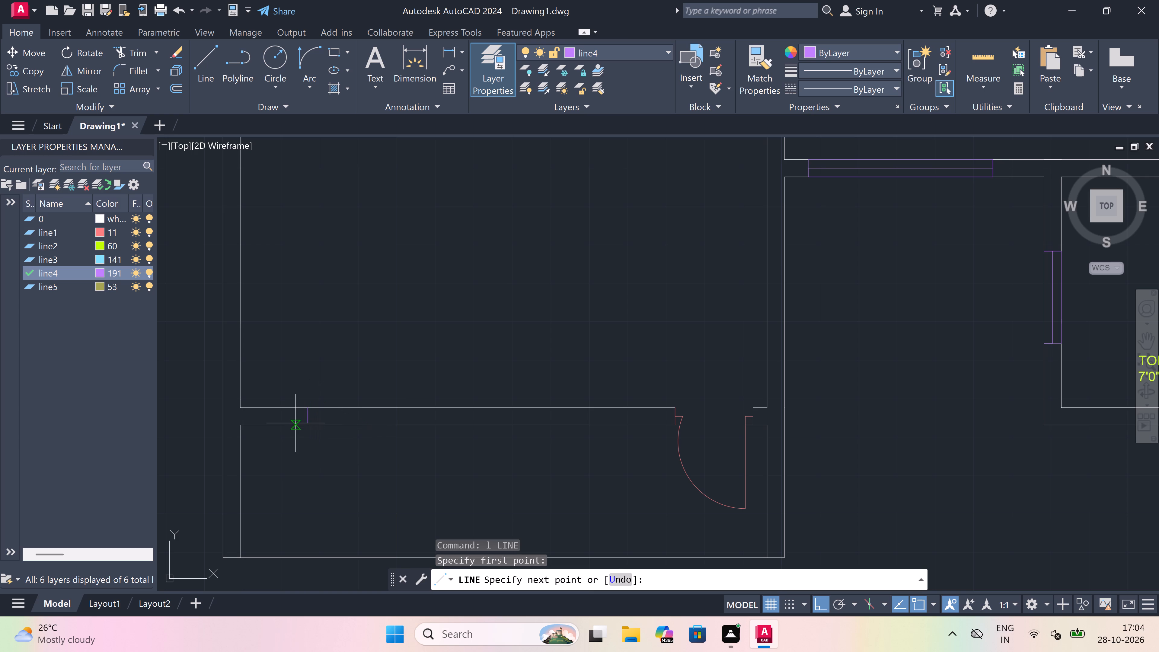
{"action": "scroll", "coordinate": [299, 421], "scroll_direction": "up", "scroll_amount": 2}
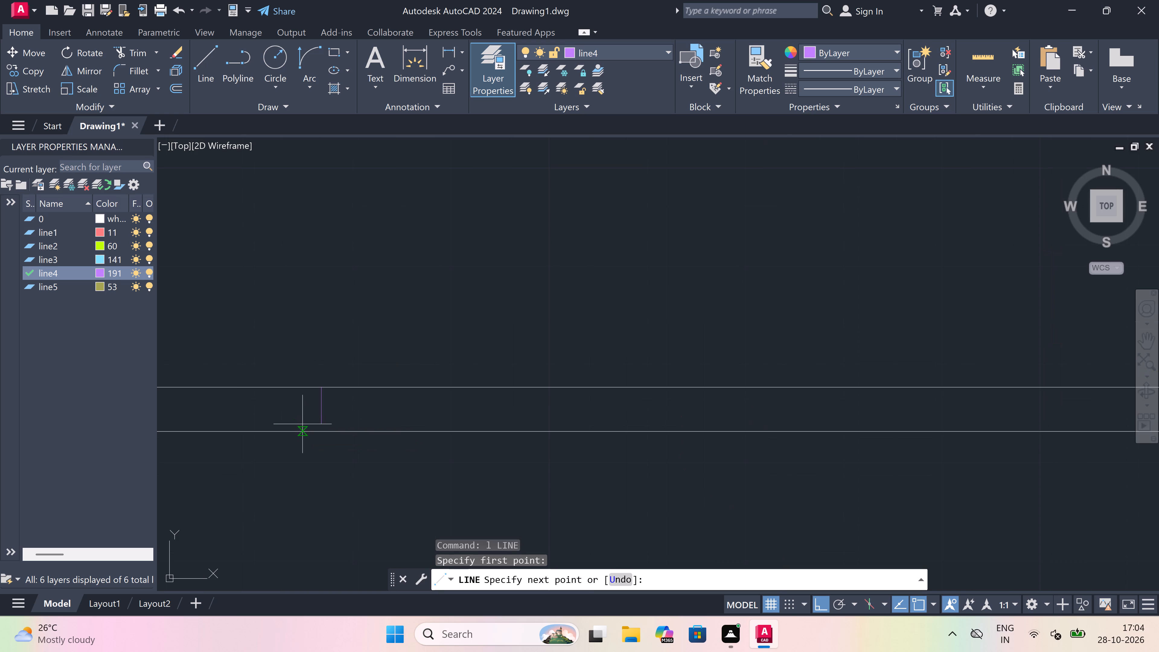
{"action": "left_click", "coordinate": [315, 428]}
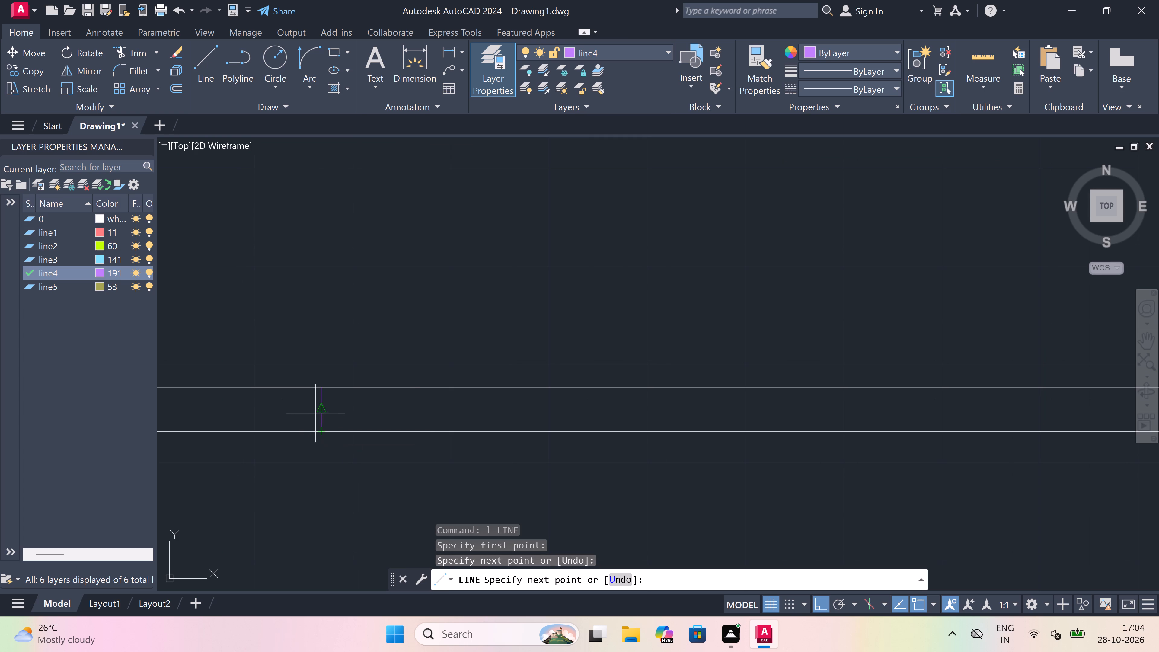
Draw a 5' window centre line east from the jamb's midpoint and add the east jamb across the bedroom's south wall.
{"action": "left_click_drag", "start_coordinate": [316, 410], "coordinate": [351, 417]}
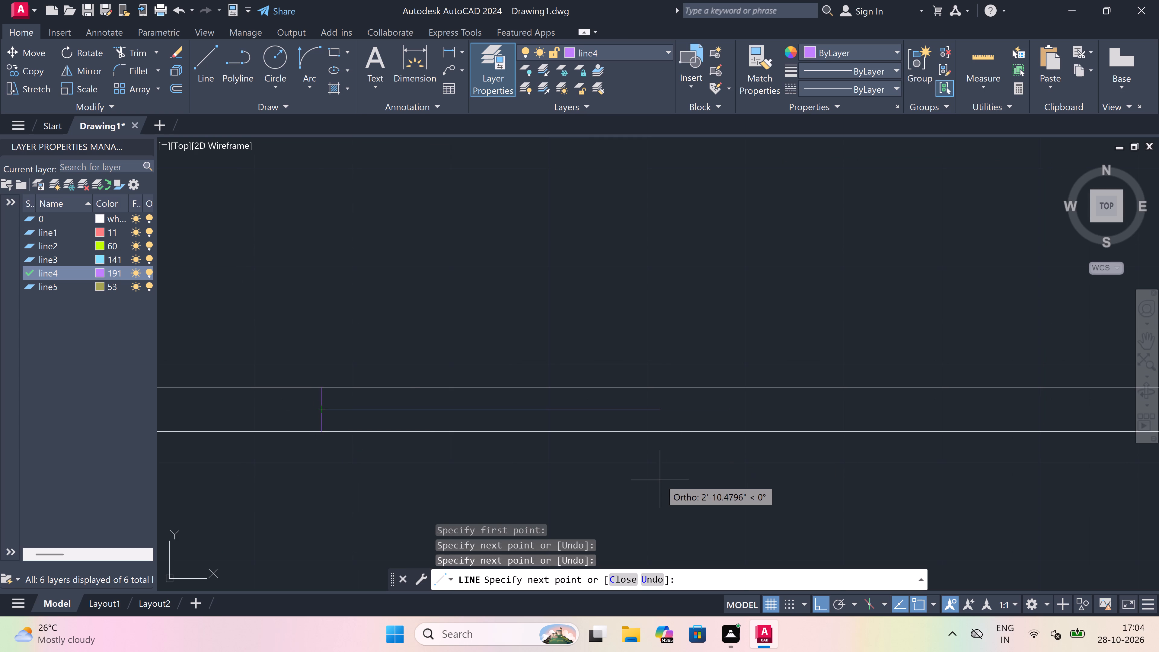
{"action": "key", "text": "5"}
{"action": "type", "text": "'"}
{"action": "key", "text": "space"}
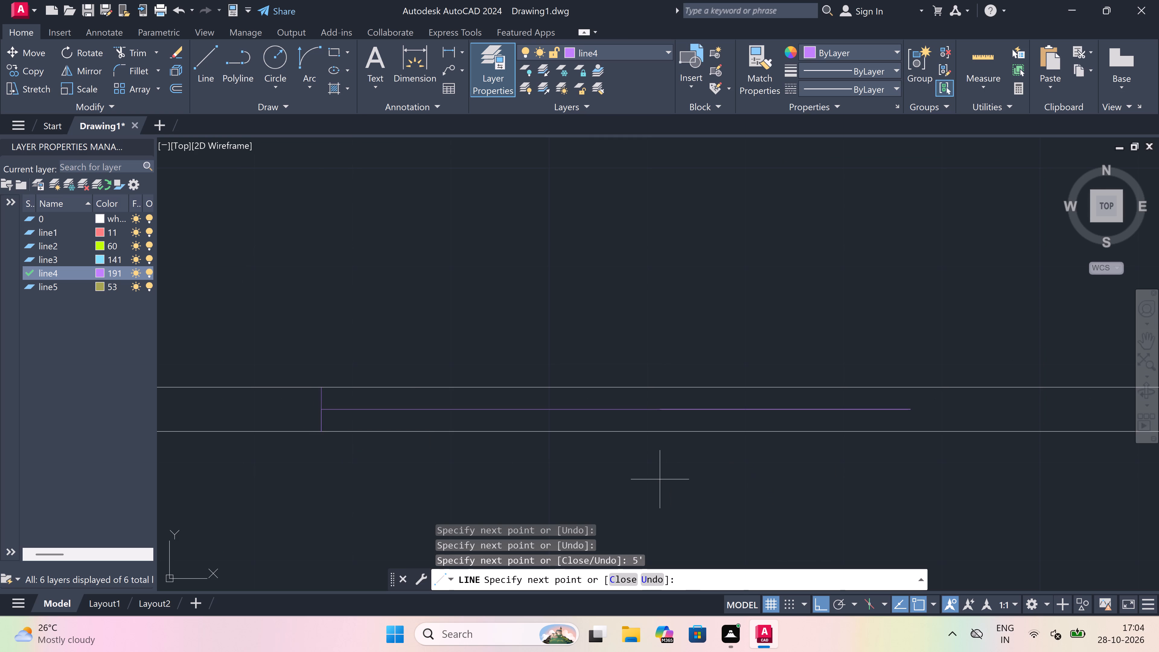
{"action": "scroll", "coordinate": [658, 479], "scroll_direction": "up", "scroll_amount": 1}
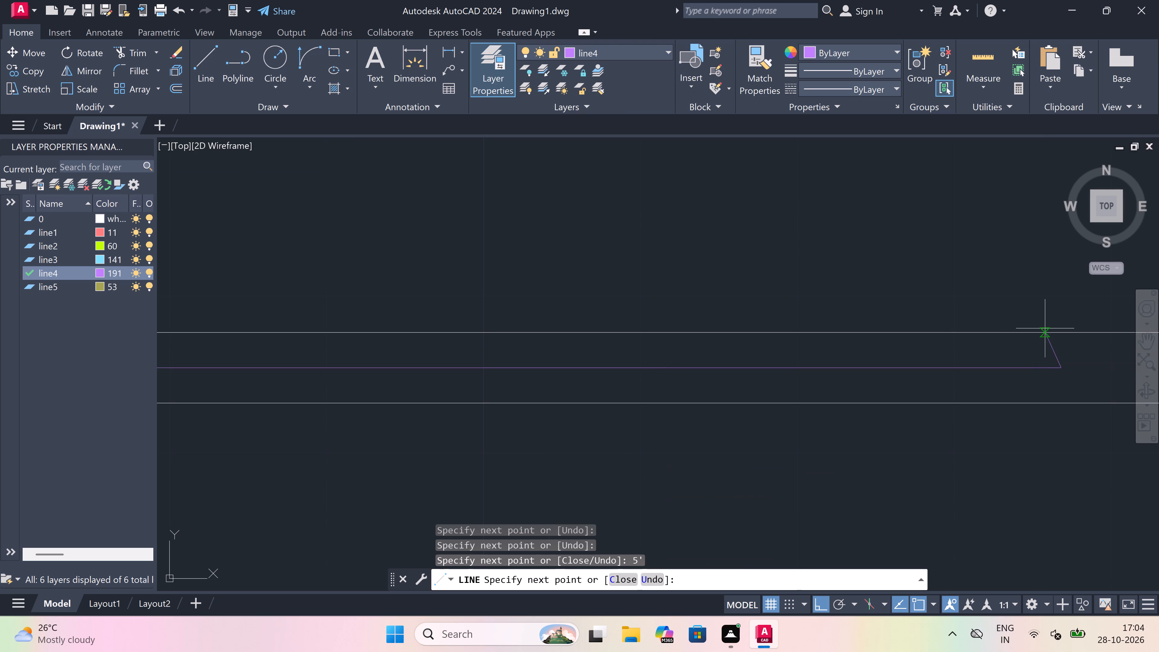
{"action": "left_click", "coordinate": [1062, 331]}
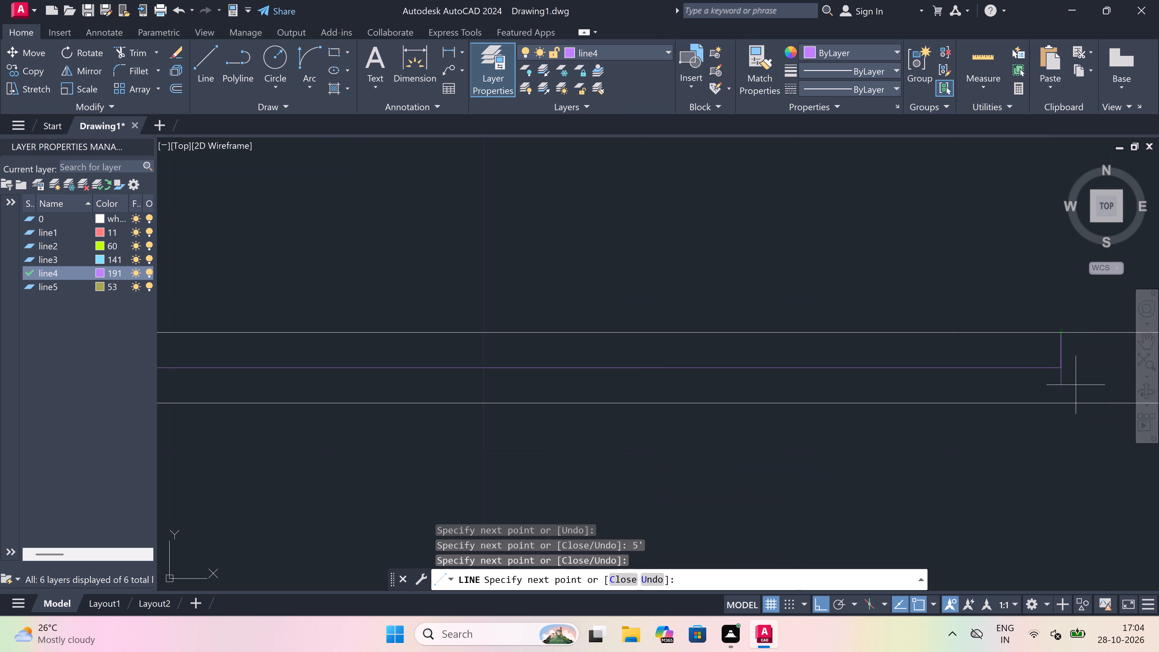
{"action": "left_click", "coordinate": [1064, 401]}
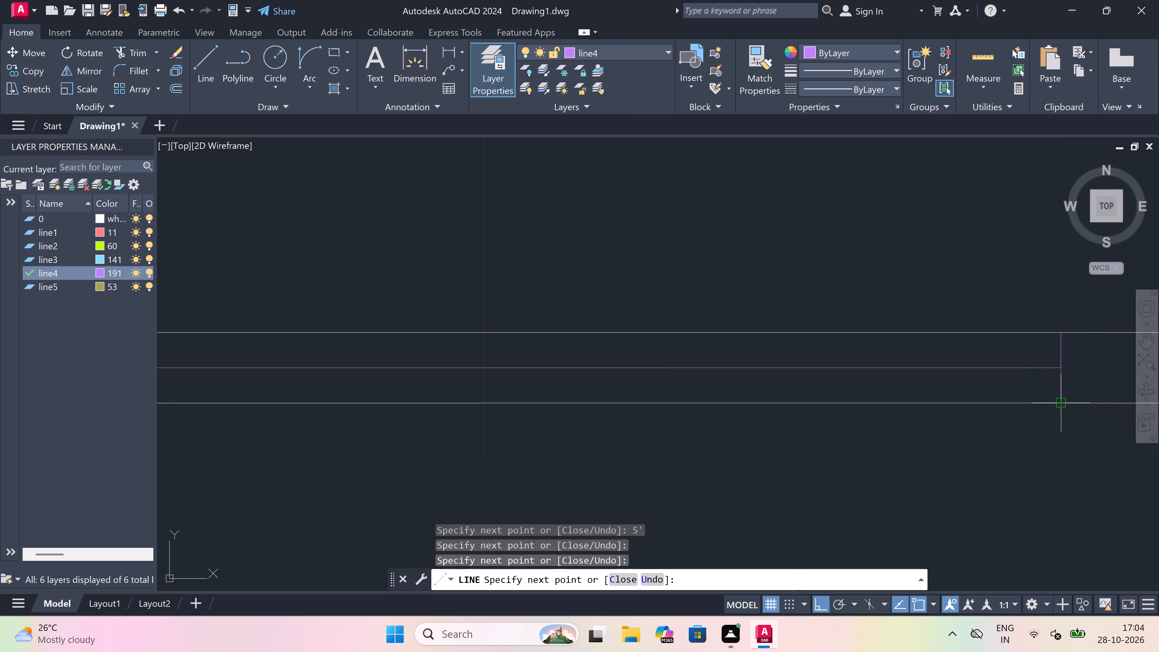
{"action": "key", "text": "Escape"}
Trim both wall lines between the two window jambs in the southwest bedroom's south wall.
{"action": "type", "text": "tr"}
{"action": "key", "text": "space"}
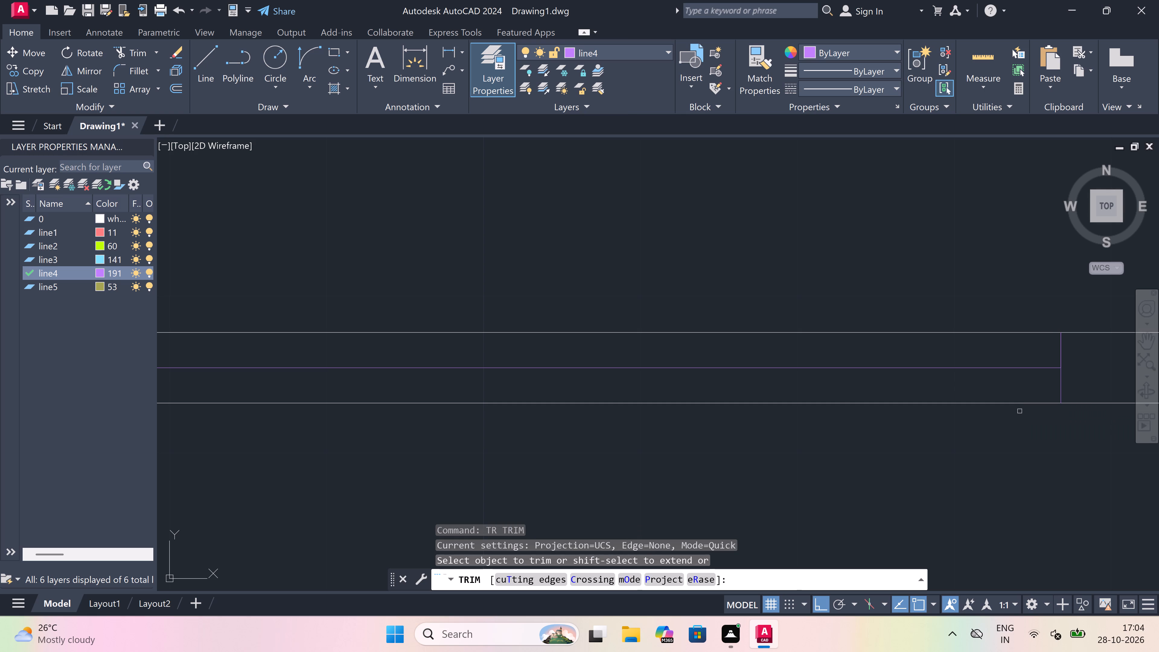
{"action": "scroll", "coordinate": [786, 403], "scroll_direction": "down", "scroll_amount": 1}
{"action": "left_click", "coordinate": [785, 402]}
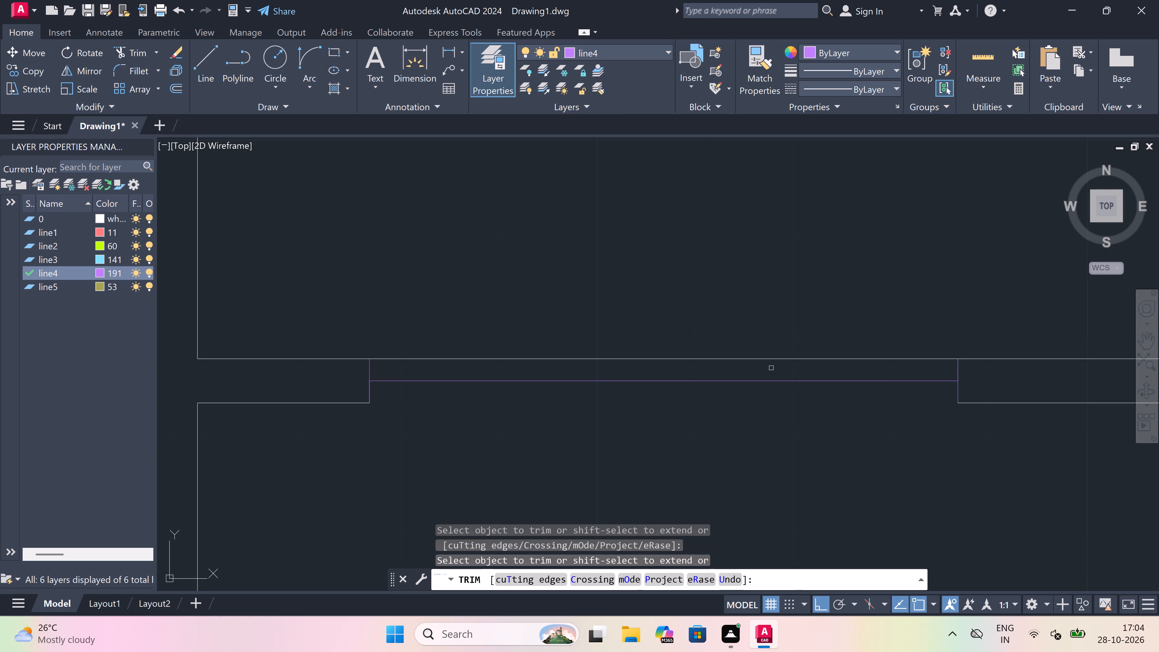
{"action": "left_click", "coordinate": [768, 359]}
{"action": "key", "text": "Escape"}
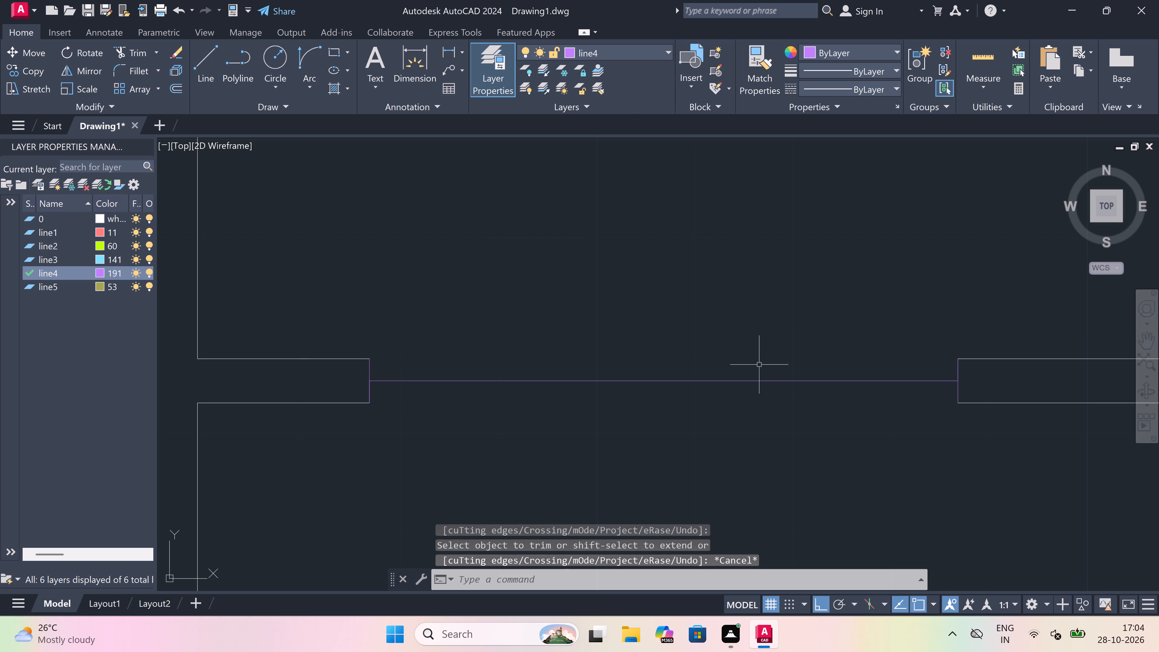
Draw the outer window line between the jambs' north ends, along the north face of the southwest bedroom's south wall.
{"action": "type", "text": "l"}
{"action": "key", "text": "space"}
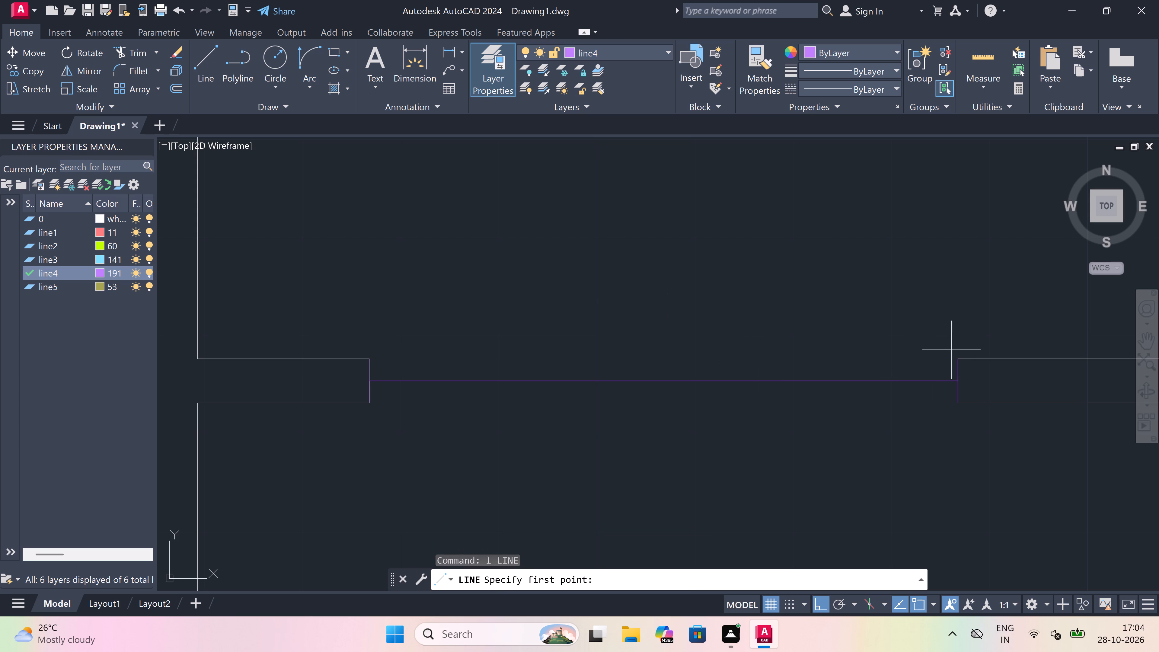
{"action": "left_click_drag", "start_coordinate": [957, 354], "coordinate": [883, 341]}
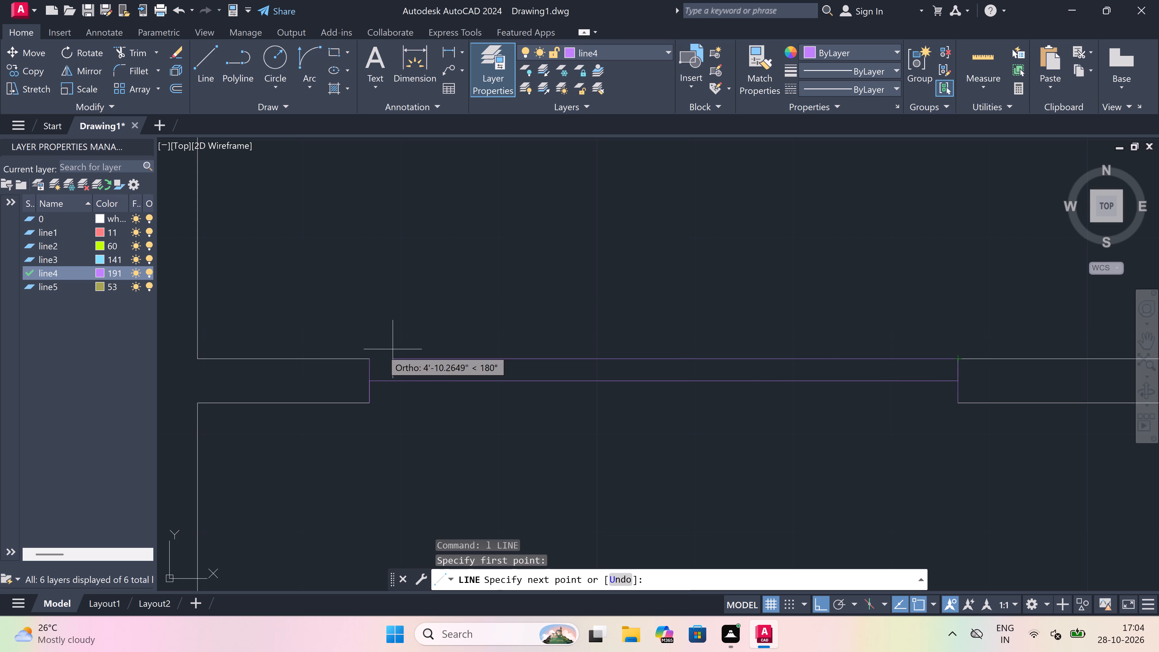
{"action": "left_click", "coordinate": [370, 358]}
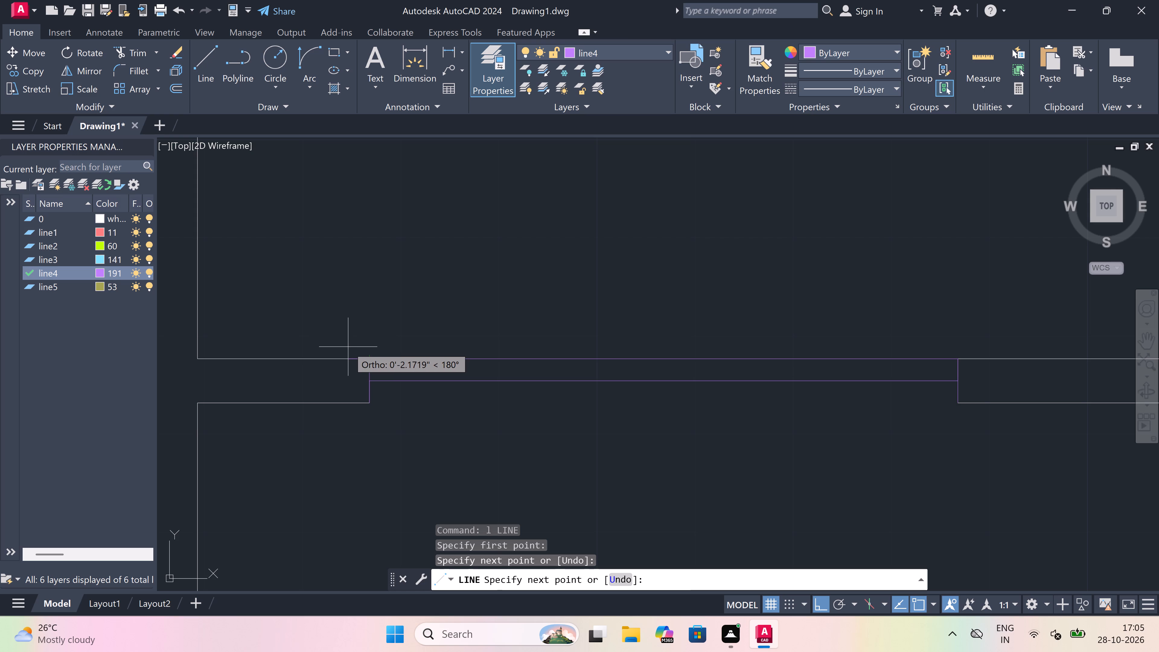
{"action": "key", "text": "Escape"}
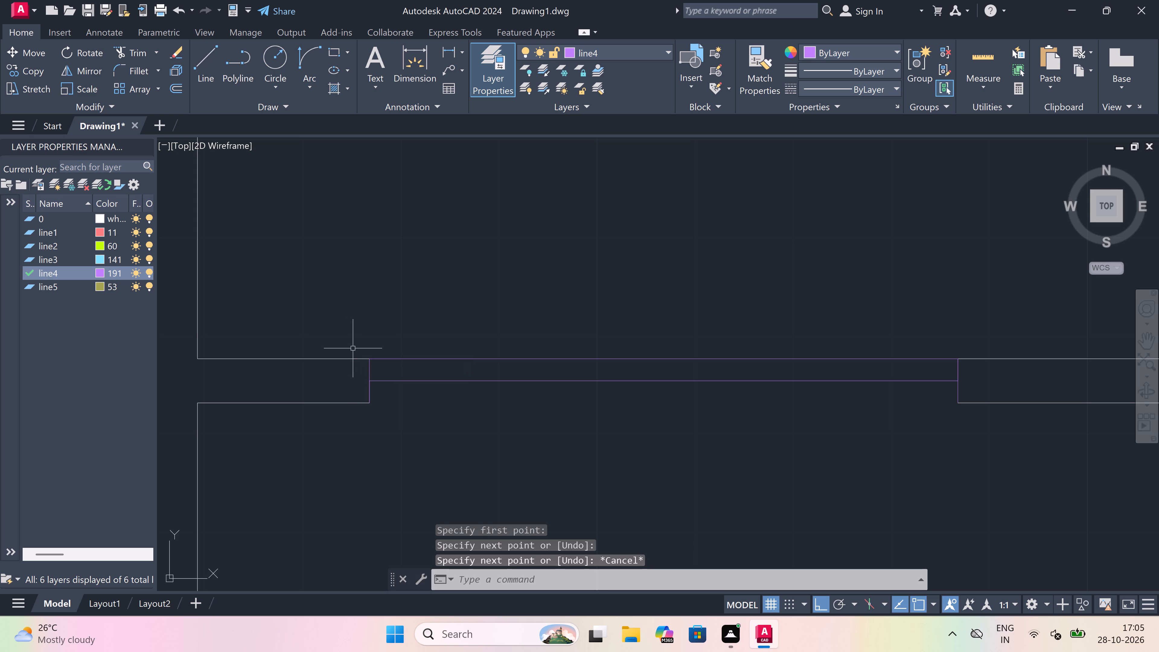
Draw the outer window line between the jambs' south ends, along the south face of the southwest bedroom's south wall.
{"action": "key", "text": "space"}
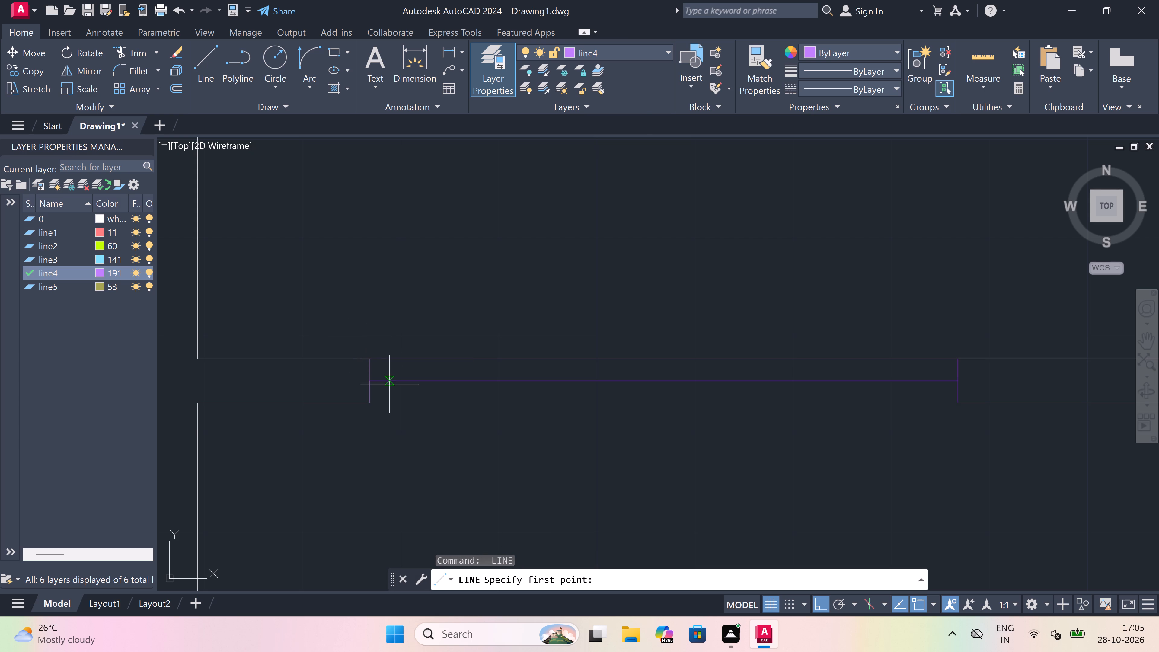
{"action": "left_click_drag", "start_coordinate": [373, 404], "coordinate": [378, 399]}
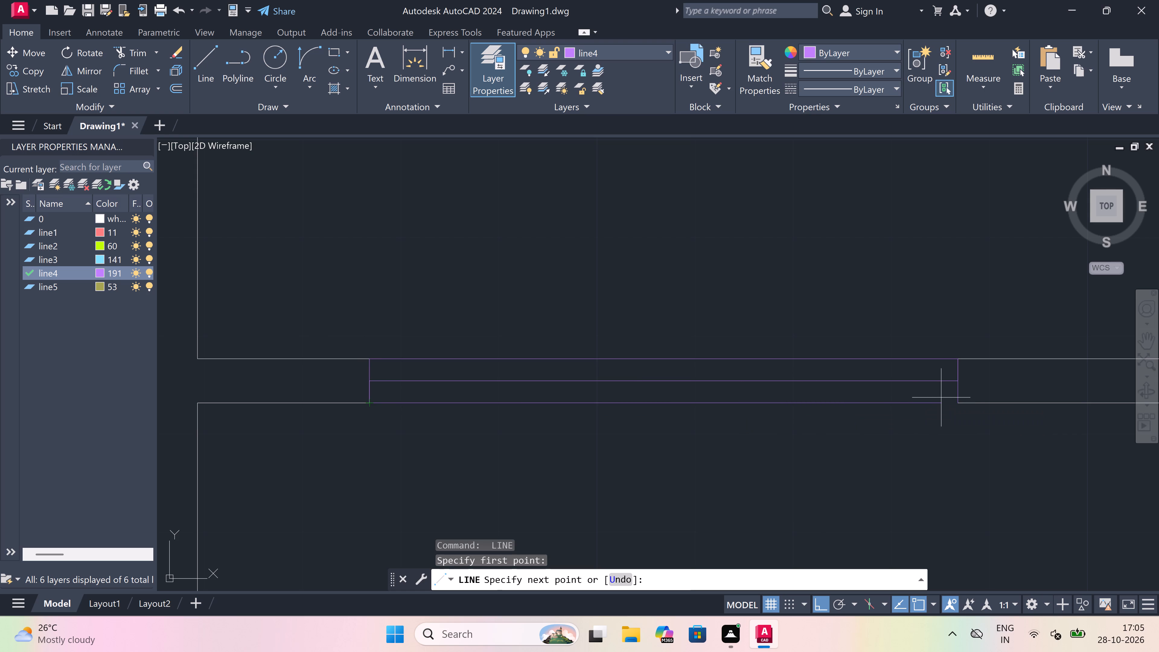
{"action": "left_click", "coordinate": [962, 401]}
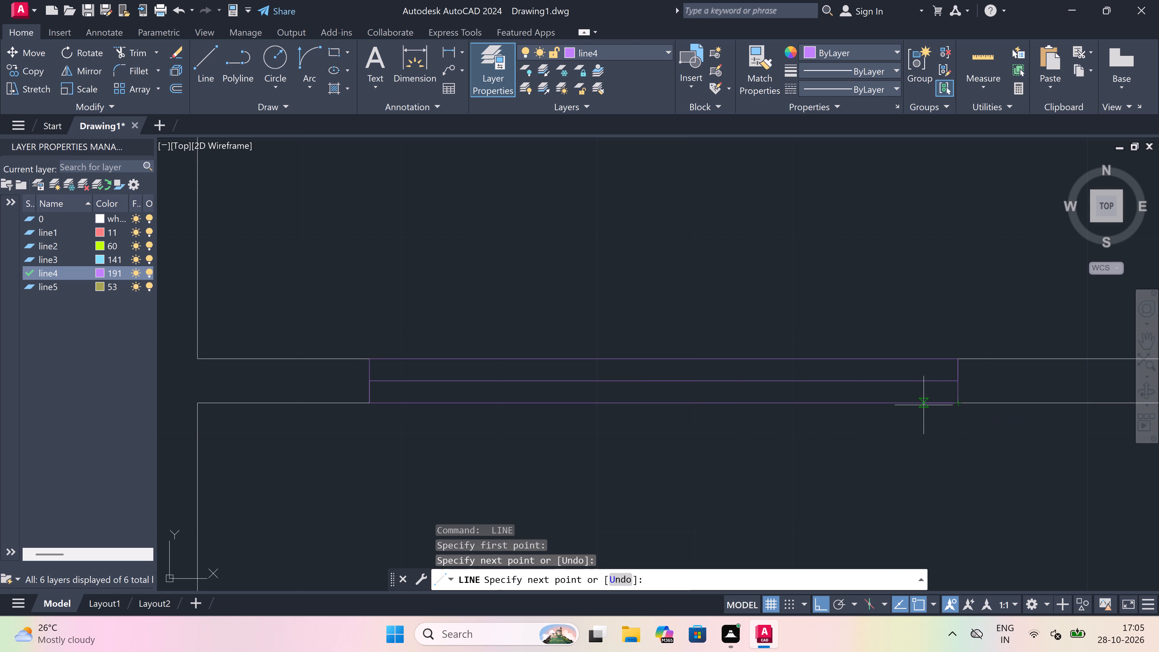
{"action": "key", "text": "Escape"}
Draw the north window jamb across the southwest bedroom's west wall, slightly south of the room label.
{"action": "key", "text": "space"}
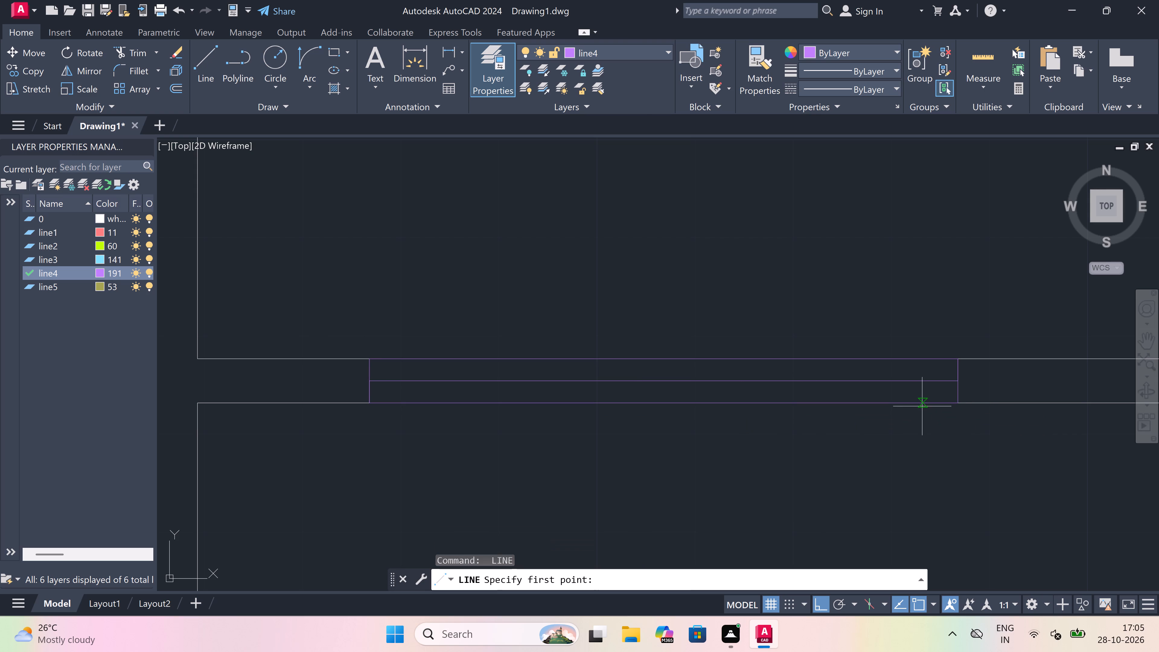
{"action": "scroll", "coordinate": [727, 416], "scroll_direction": "down", "scroll_amount": 5}
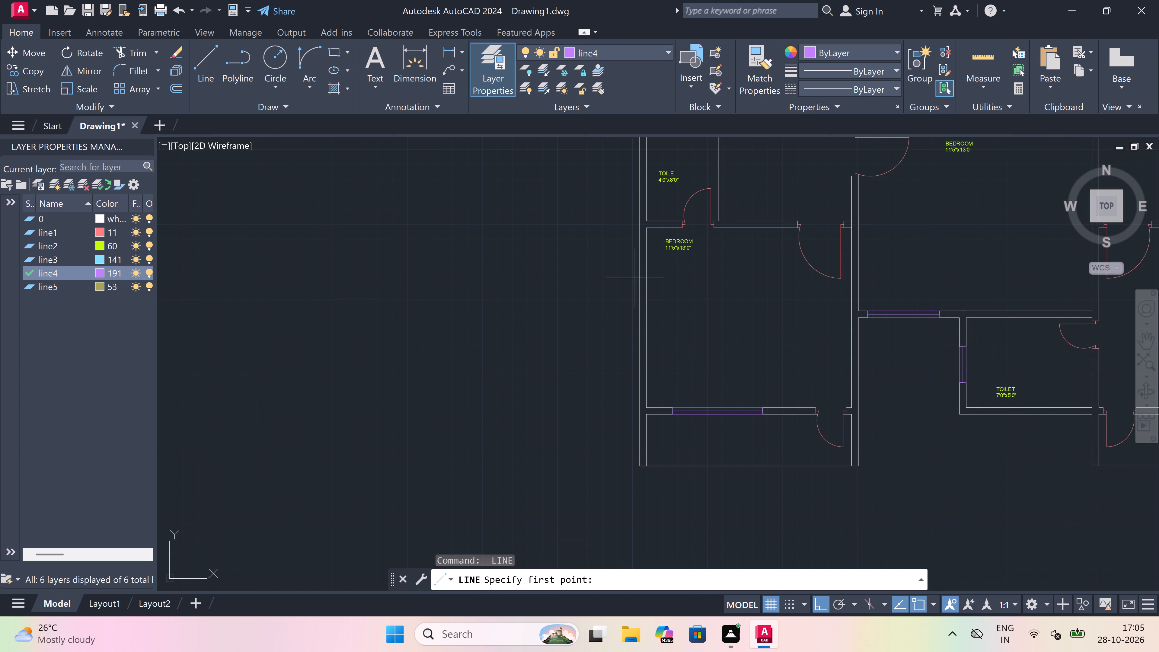
{"action": "left_click", "coordinate": [640, 265]}
{"action": "scroll", "coordinate": [640, 264], "scroll_direction": "up", "scroll_amount": 4}
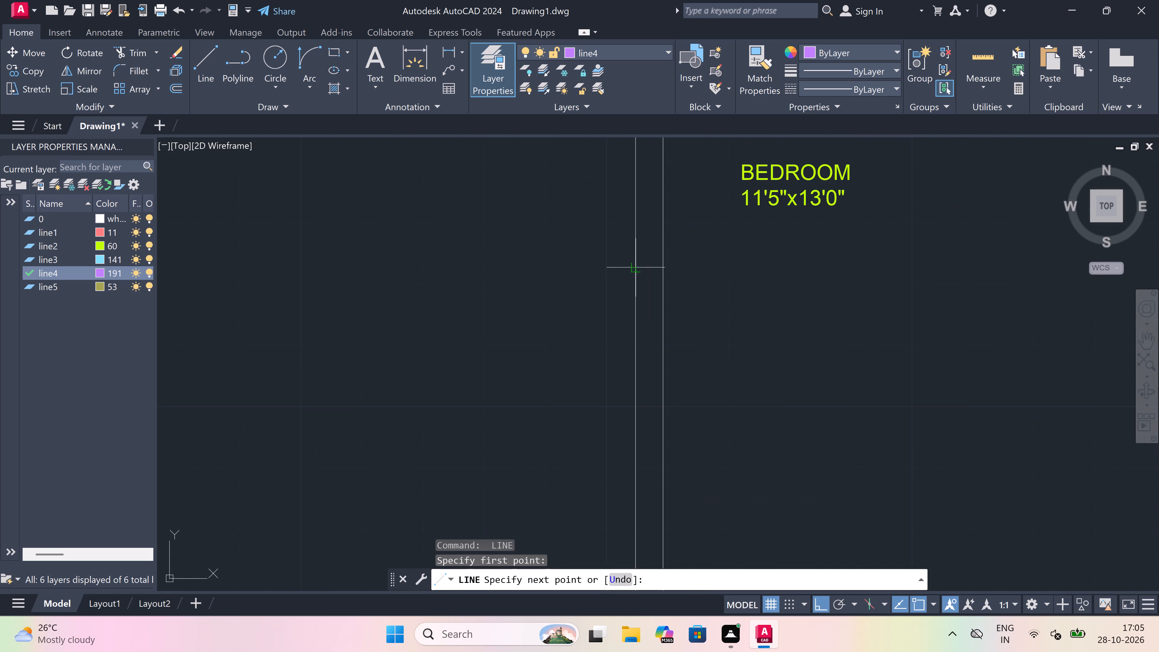
{"action": "left_click", "coordinate": [669, 268]}
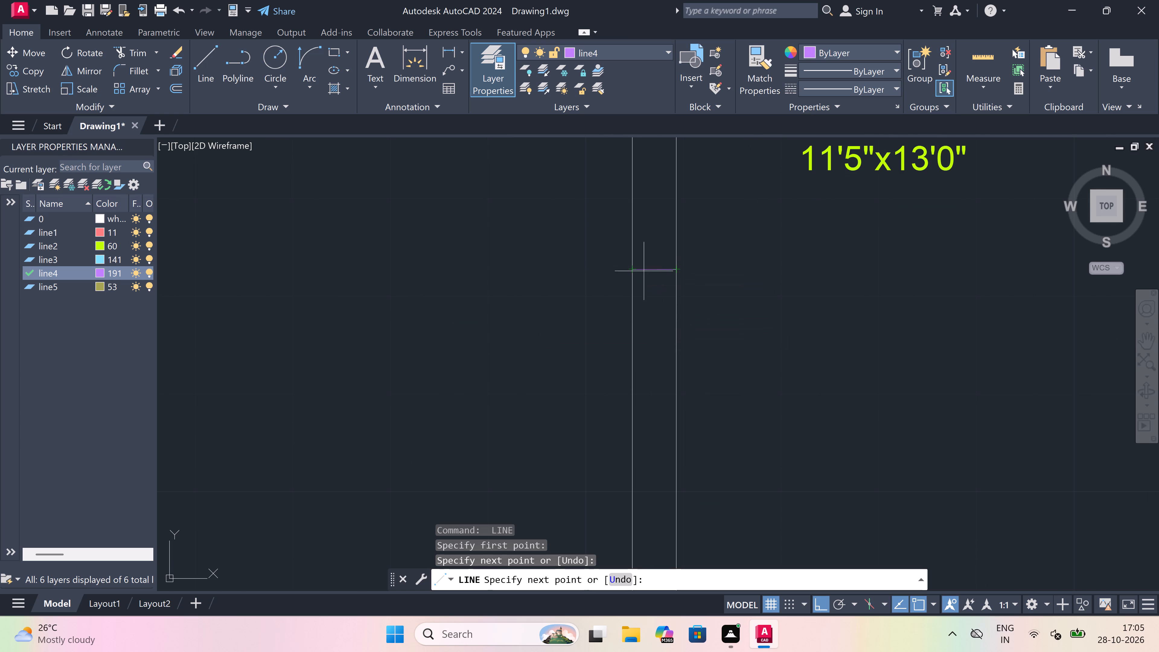
Draw a 5' window centre line south from the jamb's midpoint and add the south jamb across the bedroom's west wall.
{"action": "left_click_drag", "start_coordinate": [653, 271], "coordinate": [655, 276]}
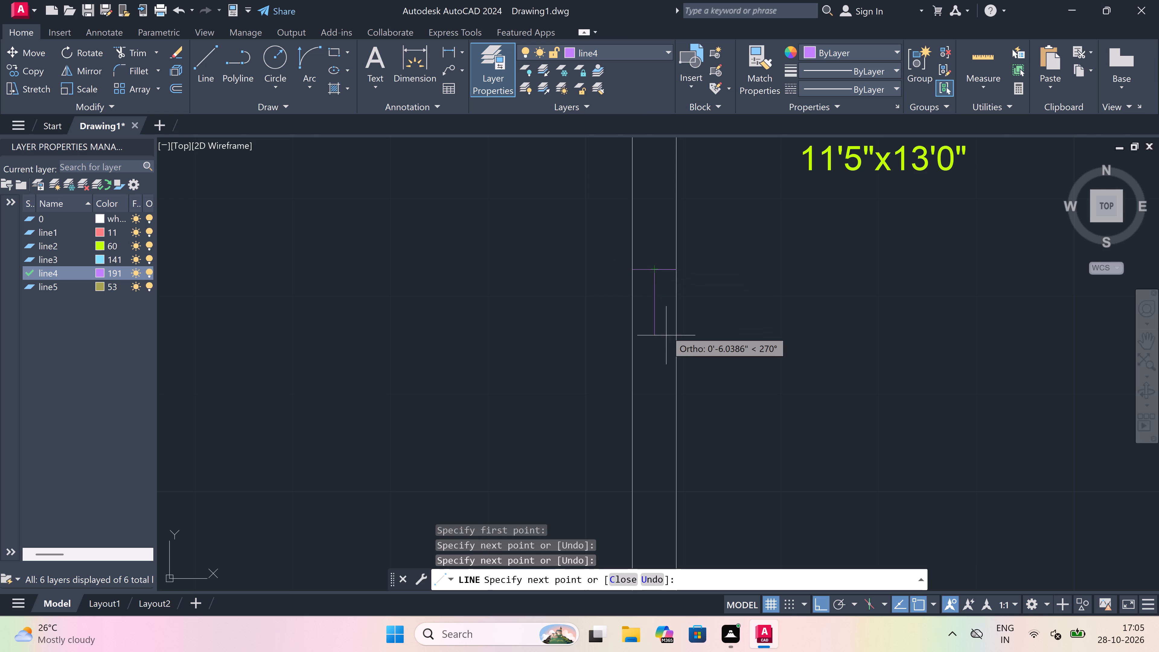
{"action": "scroll", "coordinate": [664, 333], "scroll_direction": "down", "scroll_amount": 5}
{"action": "scroll", "coordinate": [665, 346], "scroll_direction": "up", "scroll_amount": 3}
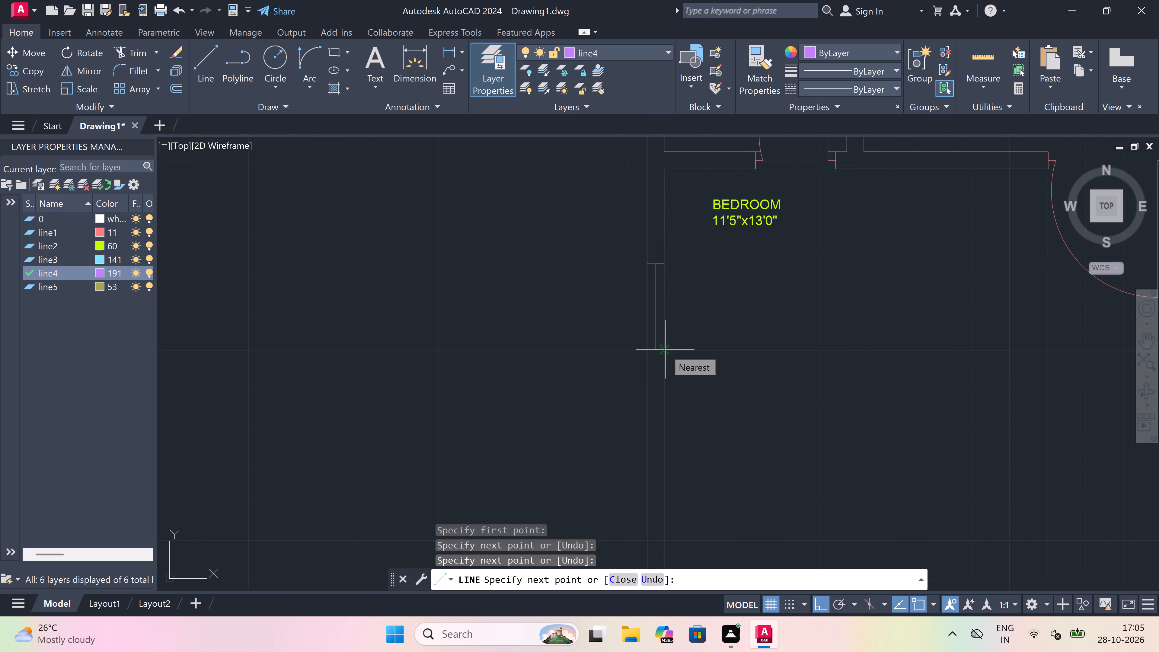
{"action": "key", "text": "5"}
{"action": "type", "text": "'"}
{"action": "key", "text": "space"}
{"action": "scroll", "coordinate": [662, 350], "scroll_direction": "down", "scroll_amount": 2}
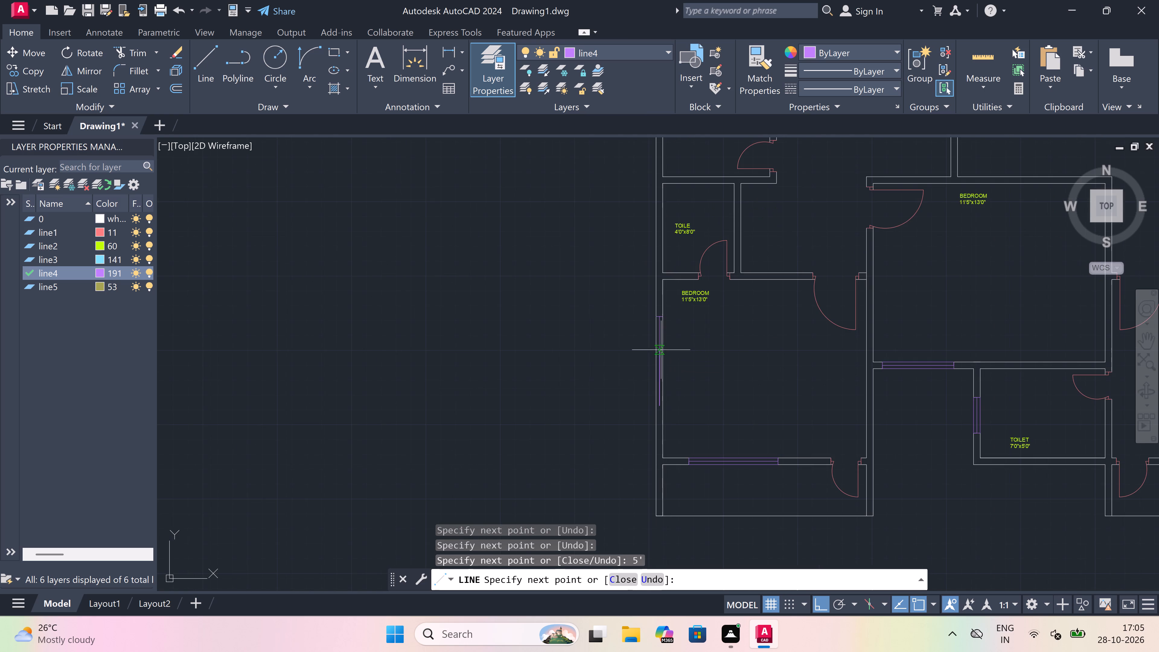
{"action": "scroll", "coordinate": [645, 381], "scroll_direction": "up", "scroll_amount": 3}
{"action": "scroll", "coordinate": [645, 381], "scroll_direction": "down", "scroll_amount": 2}
{"action": "scroll", "coordinate": [670, 428], "scroll_direction": "up", "scroll_amount": 3}
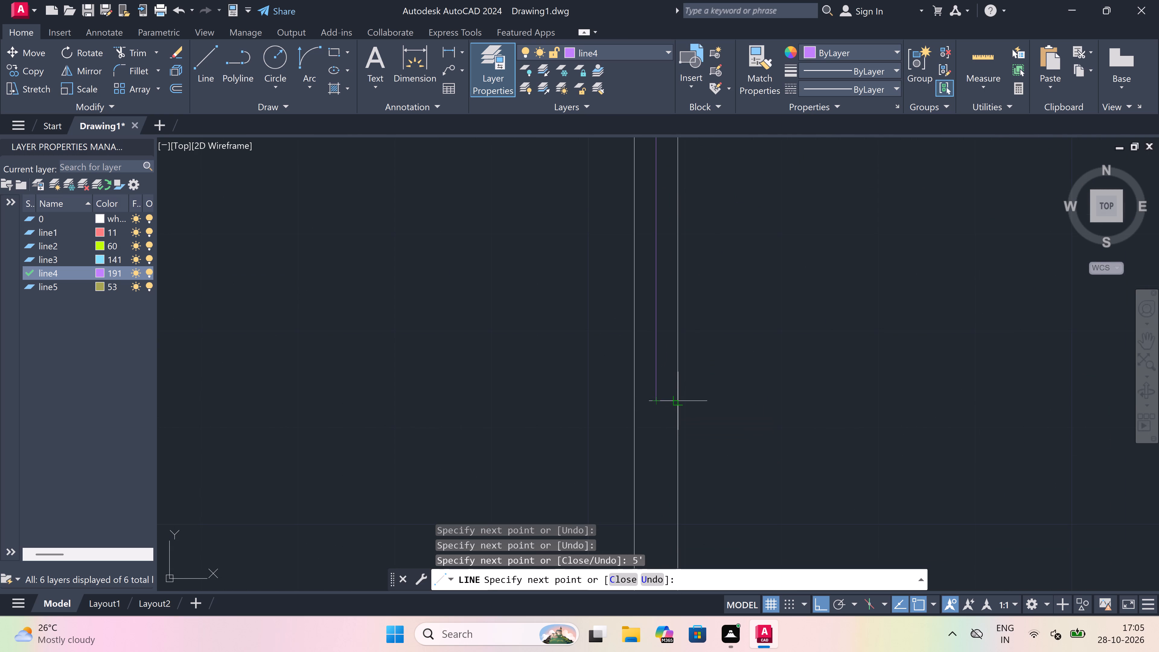
{"action": "left_click", "coordinate": [675, 400]}
{"action": "left_click", "coordinate": [637, 399]}
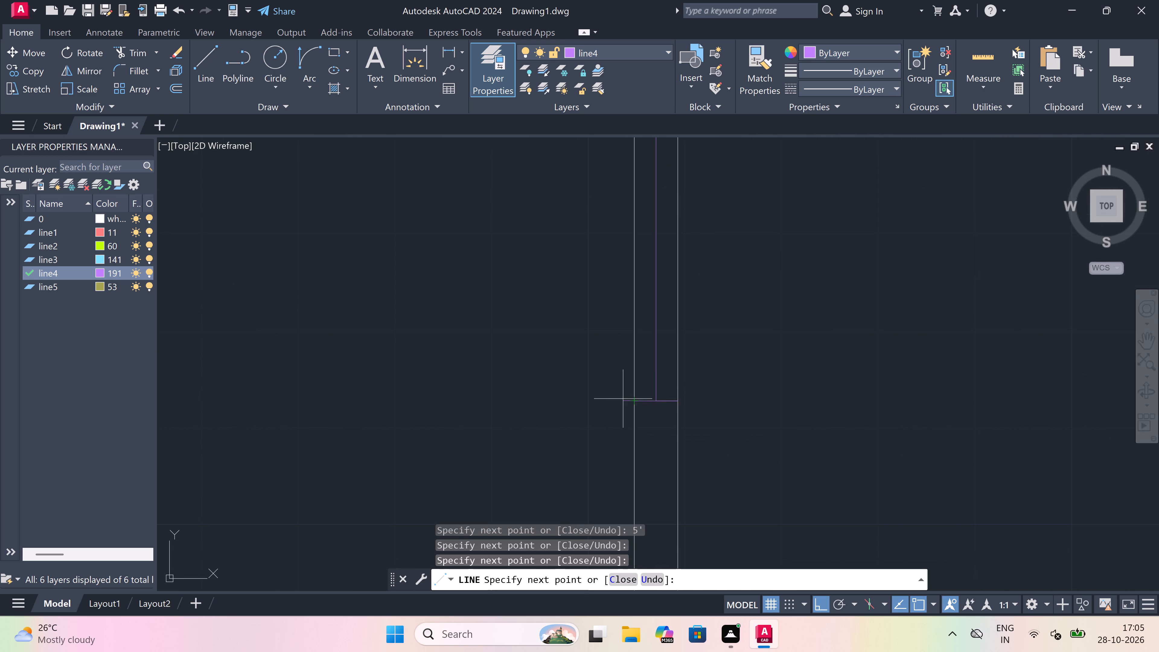
{"action": "key", "text": "Escape"}
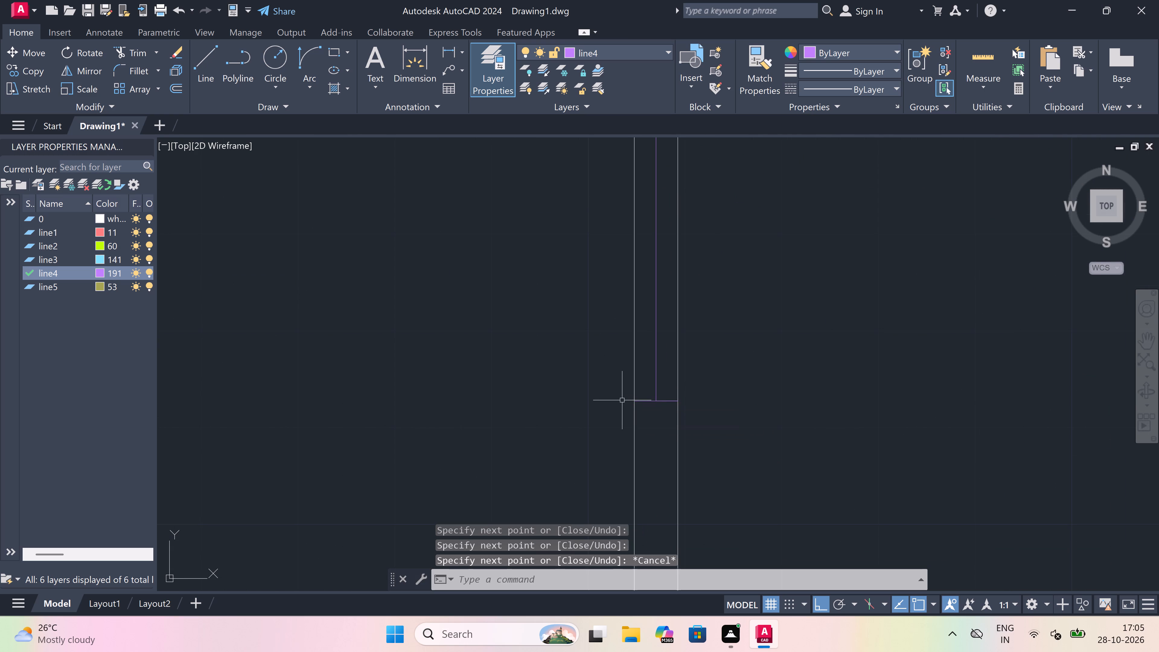
Trim both wall face lines between the window jambs on the southwest bedroom's west wall.
{"action": "type", "text": "tr"}
{"action": "key", "text": "space"}
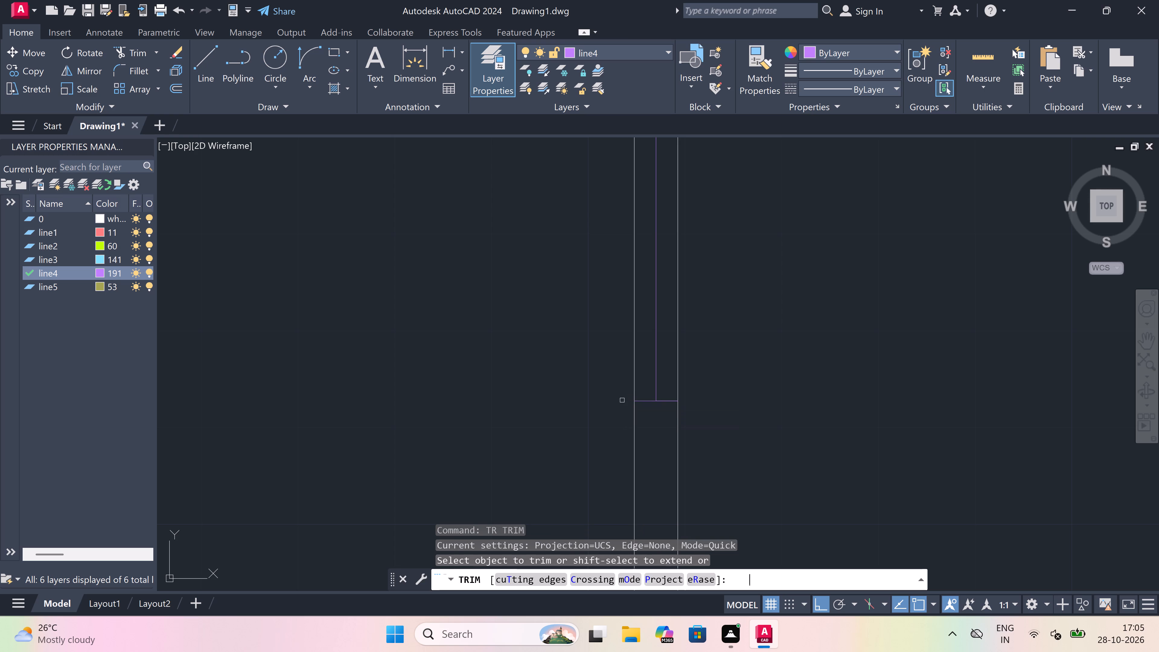
{"action": "scroll", "coordinate": [562, 402], "scroll_direction": "down", "scroll_amount": 5}
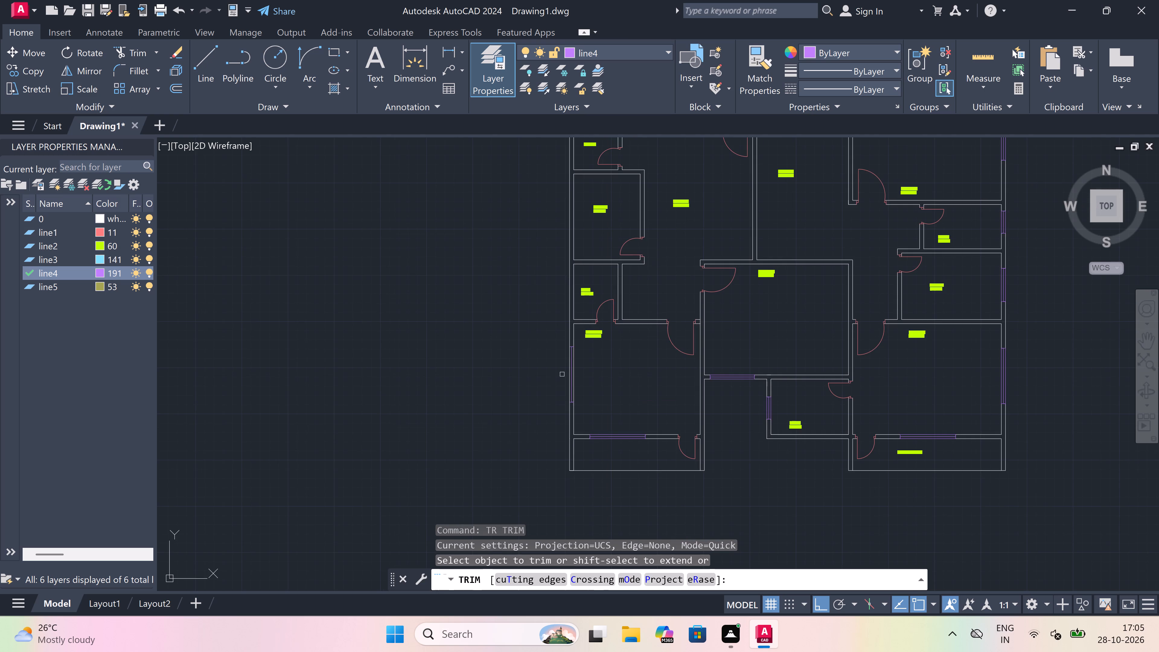
{"action": "scroll", "coordinate": [562, 370], "scroll_direction": "up", "scroll_amount": 3}
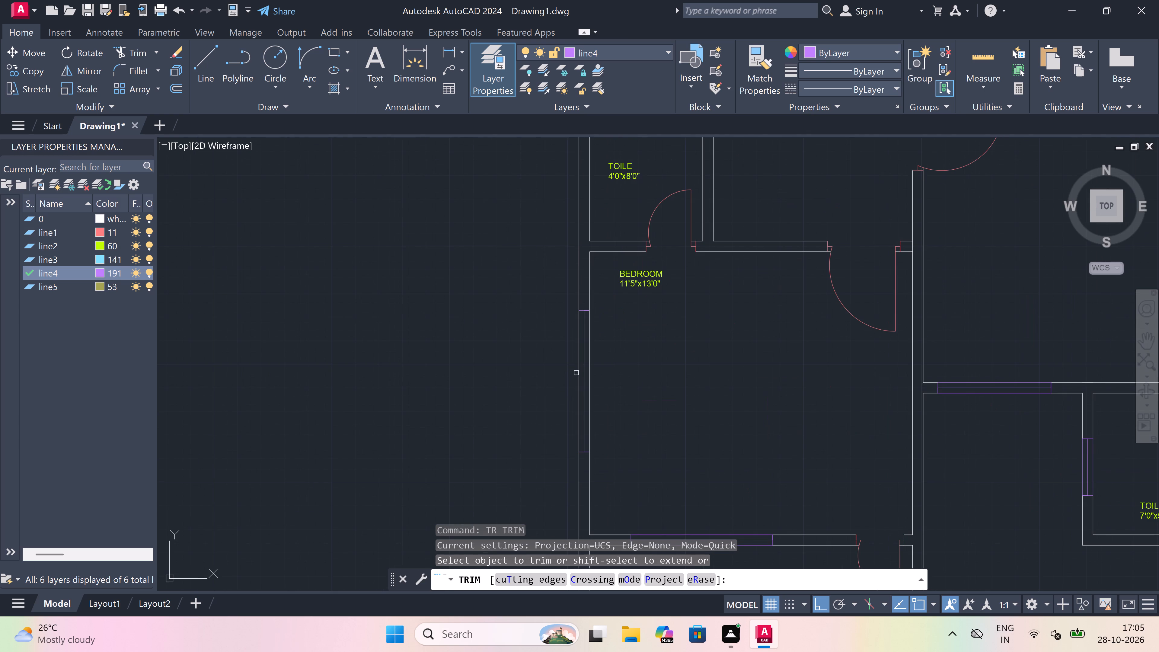
{"action": "left_click", "coordinate": [580, 374]}
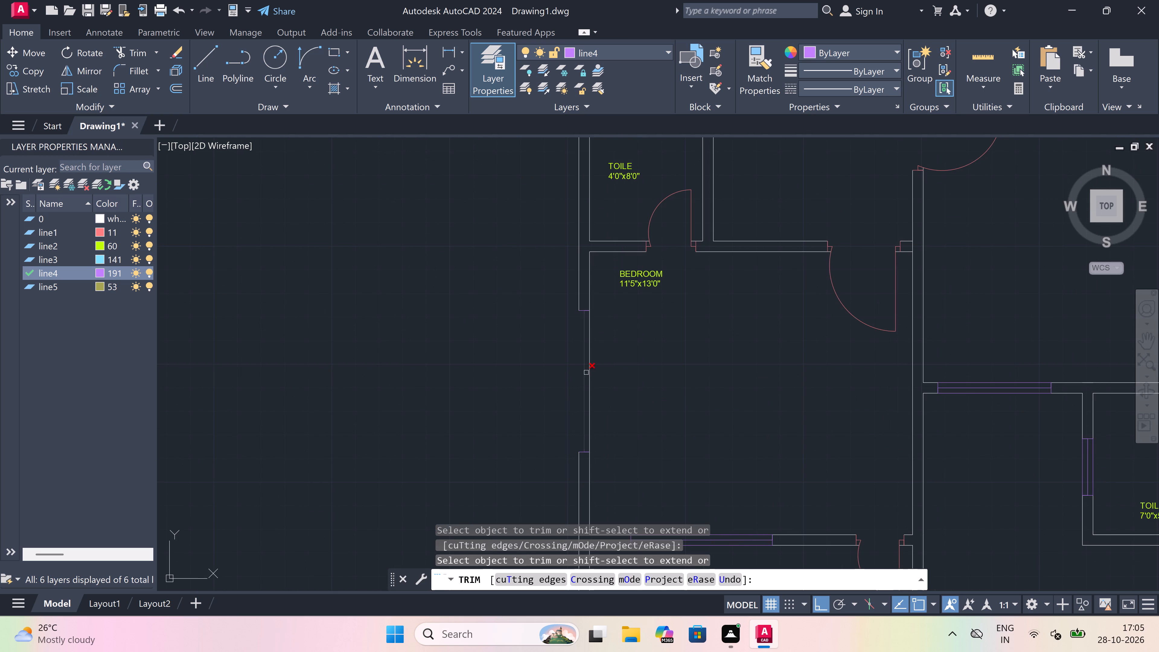
{"action": "left_click", "coordinate": [589, 371]}
{"action": "key", "text": "Escape"}
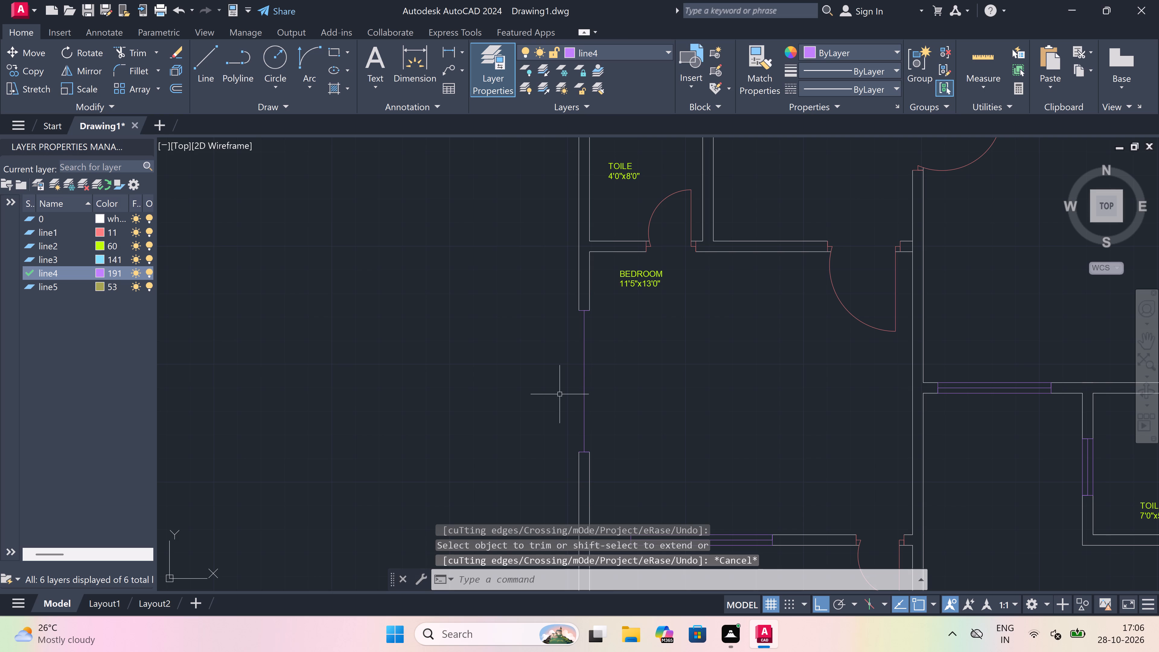
Draw the window line between the jambs' east ends, along the inner face of the southwest bedroom's west wall.
{"action": "type", "text": "l"}
{"action": "key", "text": "space"}
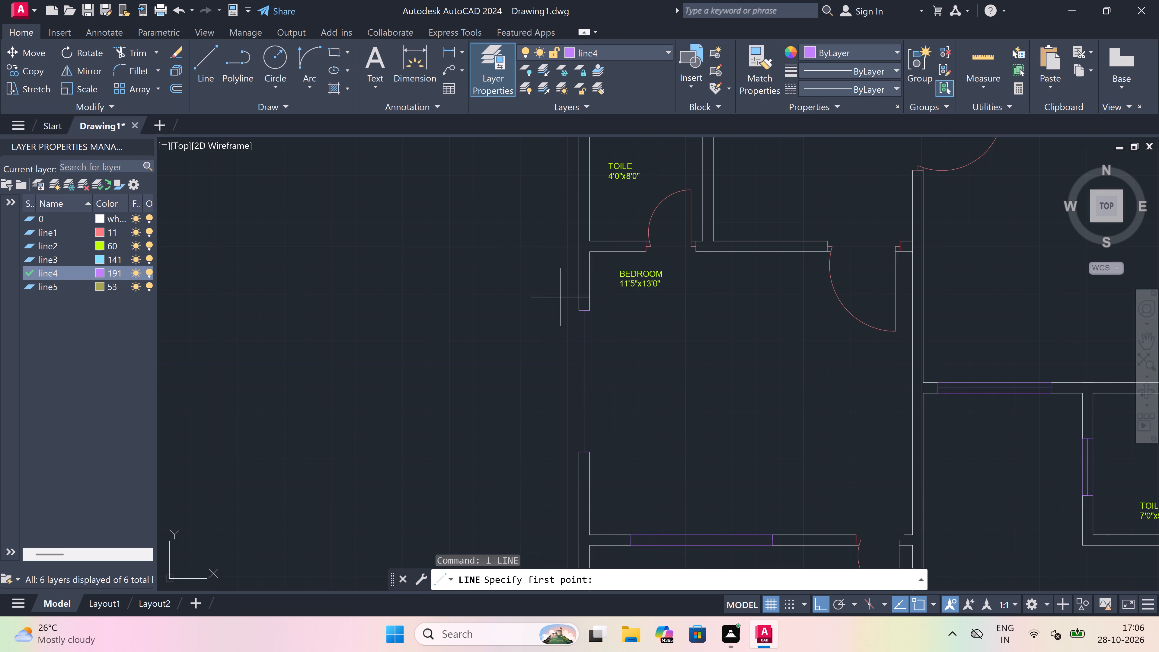
{"action": "scroll", "coordinate": [584, 312], "scroll_direction": "up", "scroll_amount": 3}
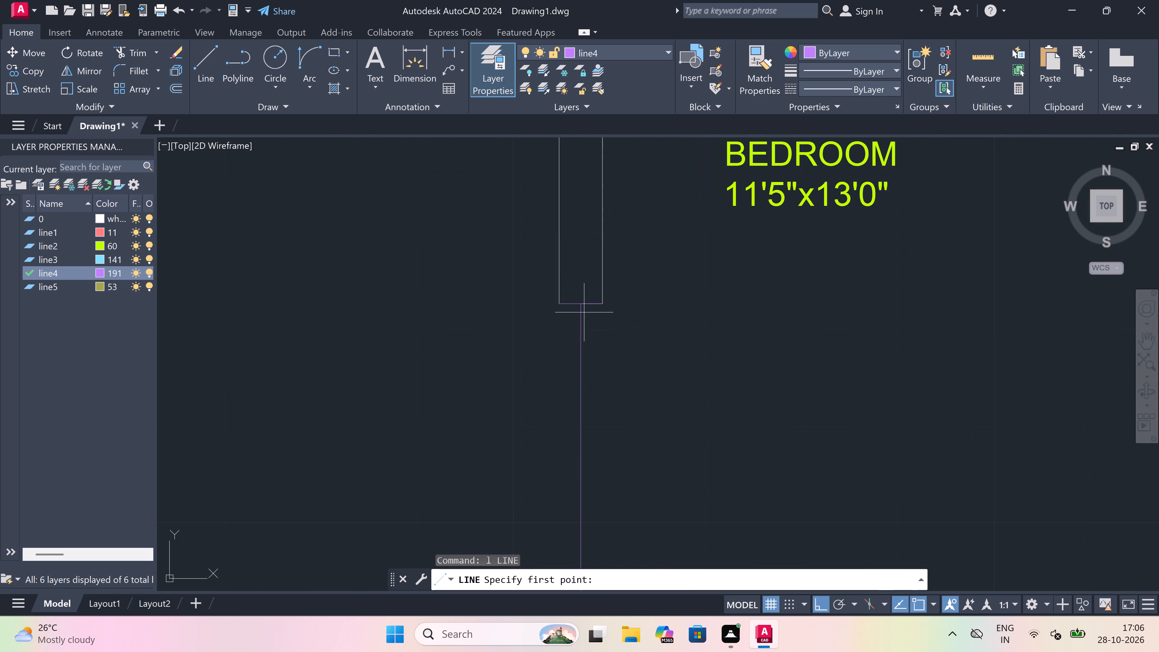
{"action": "left_click", "coordinate": [601, 304]}
{"action": "scroll", "coordinate": [601, 303], "scroll_direction": "down", "scroll_amount": 3}
{"action": "scroll", "coordinate": [593, 432], "scroll_direction": "down", "scroll_amount": 4}
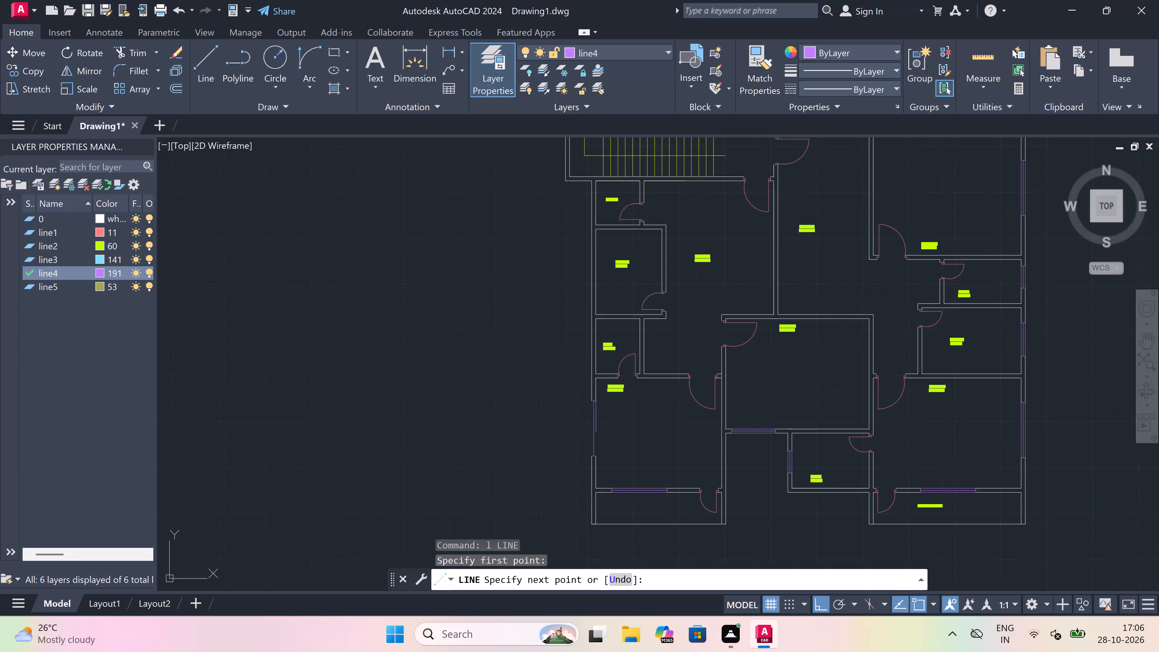
{"action": "scroll", "coordinate": [598, 463], "scroll_direction": "up", "scroll_amount": 4}
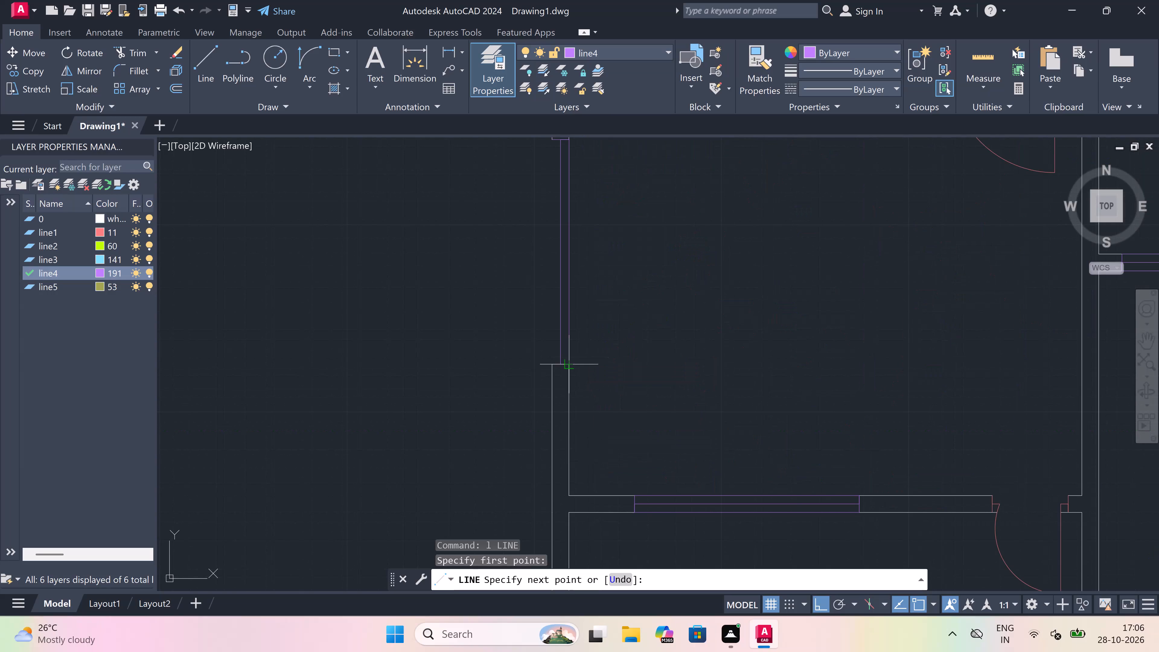
{"action": "left_click", "coordinate": [571, 362]}
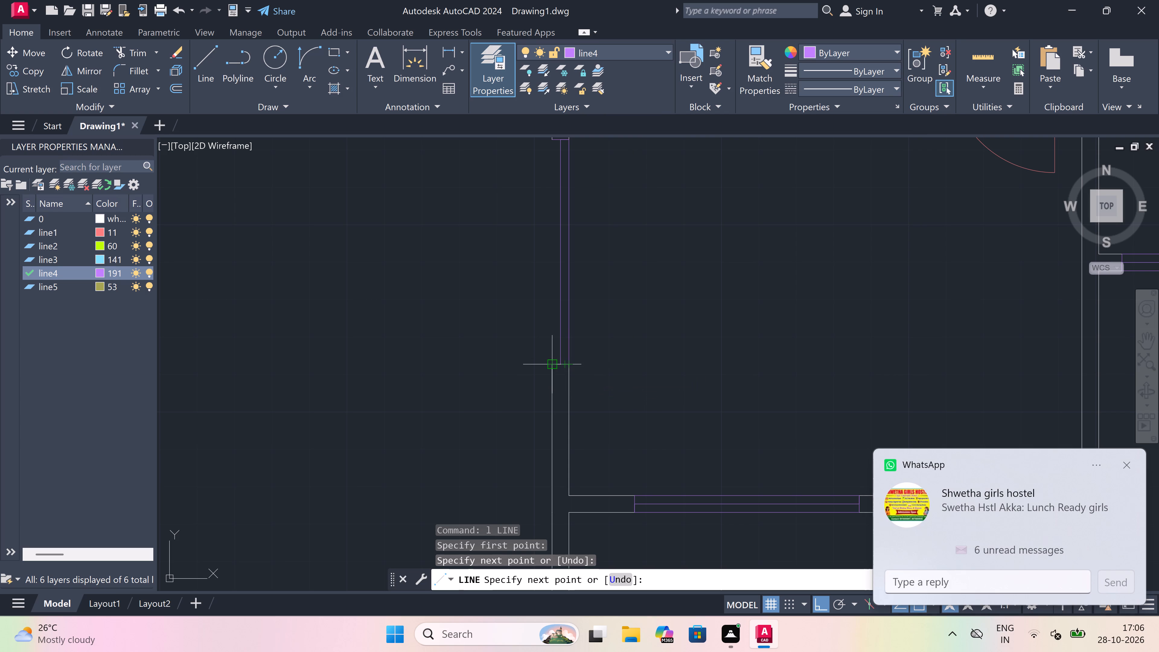
Continue the line across the south jamb and north along the west wall's outer face to the north jamb.
{"action": "left_click_drag", "start_coordinate": [554, 360], "coordinate": [559, 365]}
{"action": "scroll", "coordinate": [560, 361], "scroll_direction": "down", "scroll_amount": 4}
{"action": "scroll", "coordinate": [559, 308], "scroll_direction": "up", "scroll_amount": 2}
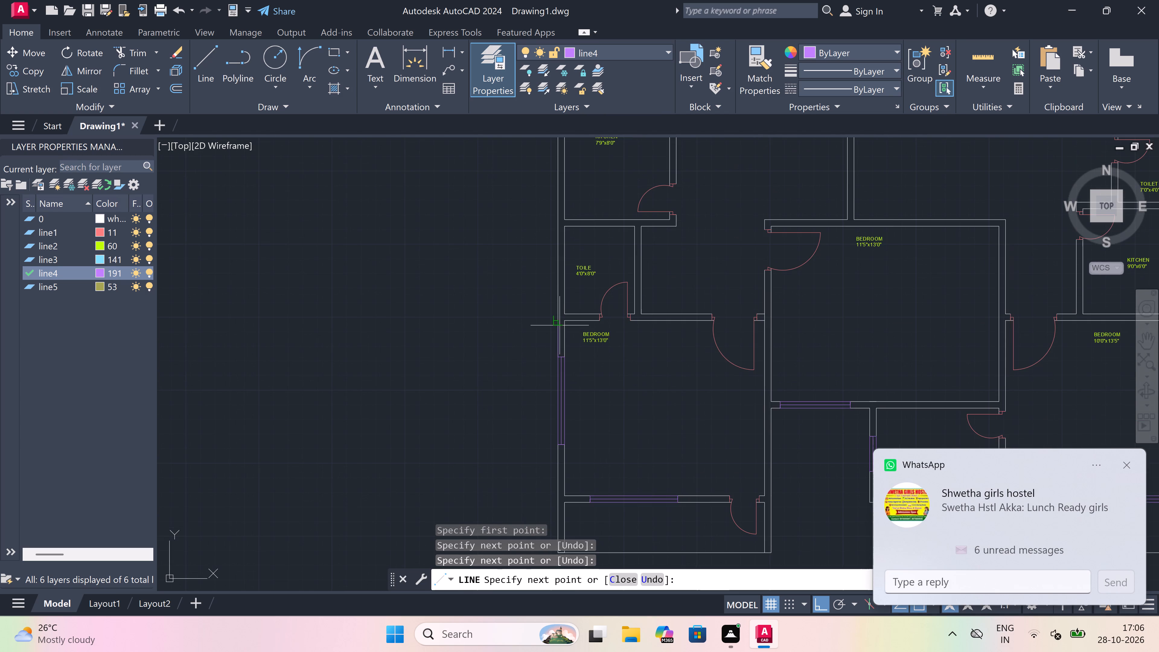
{"action": "scroll", "coordinate": [565, 348], "scroll_direction": "up", "scroll_amount": 4}
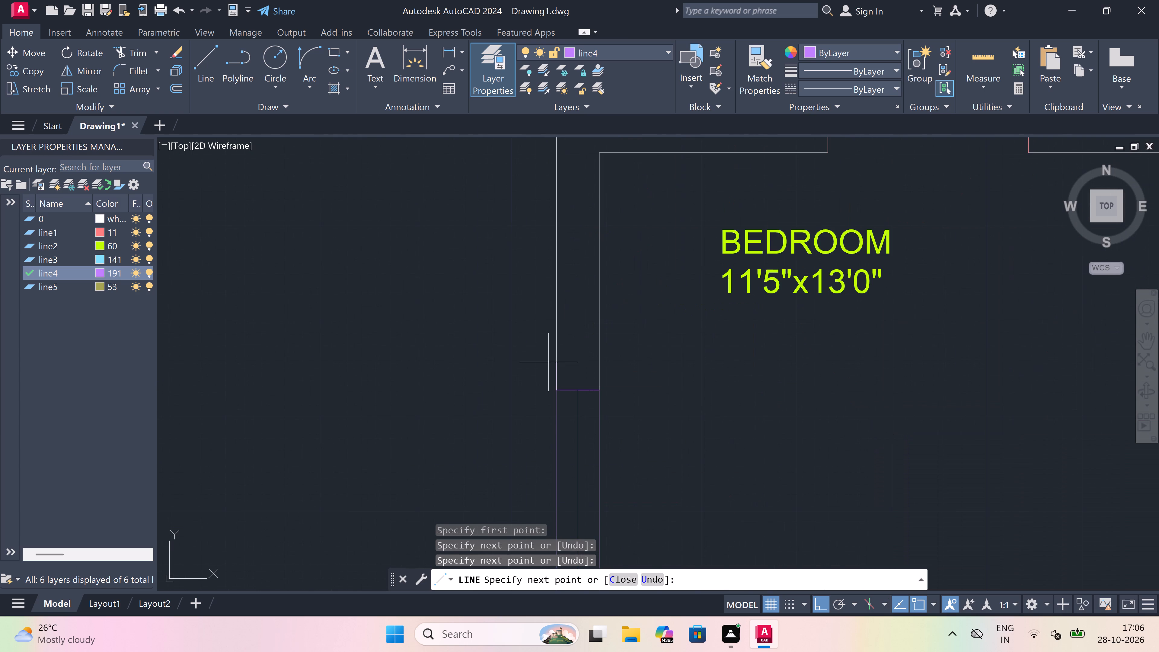
{"action": "left_click", "coordinate": [556, 386]}
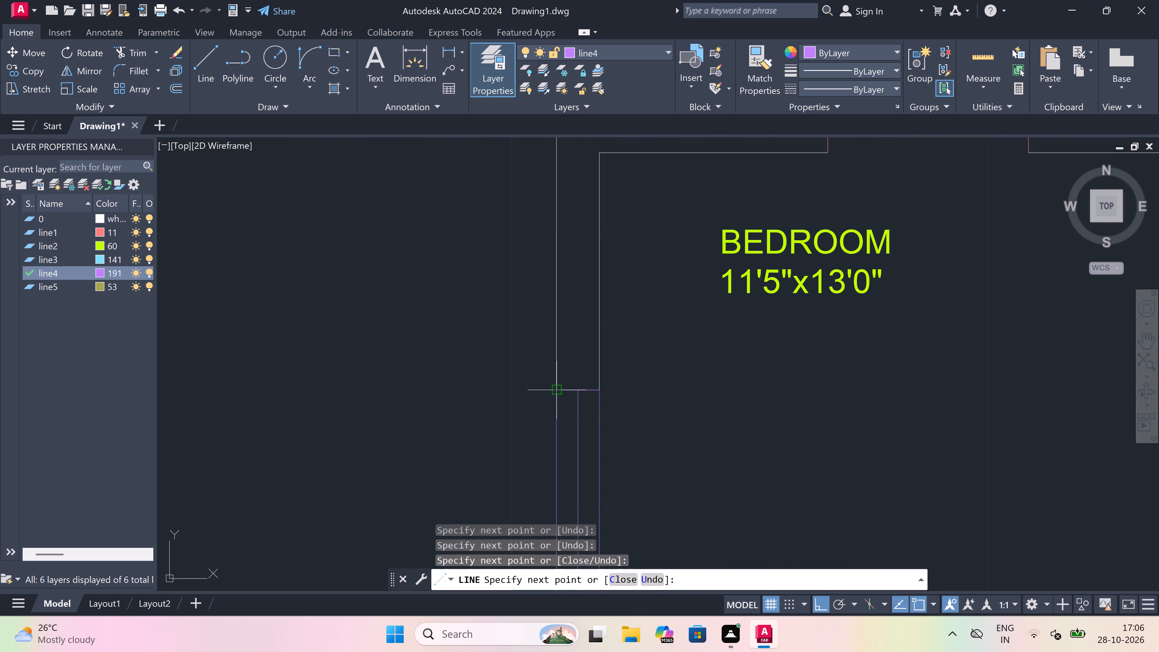
{"action": "key", "text": "Escape"}
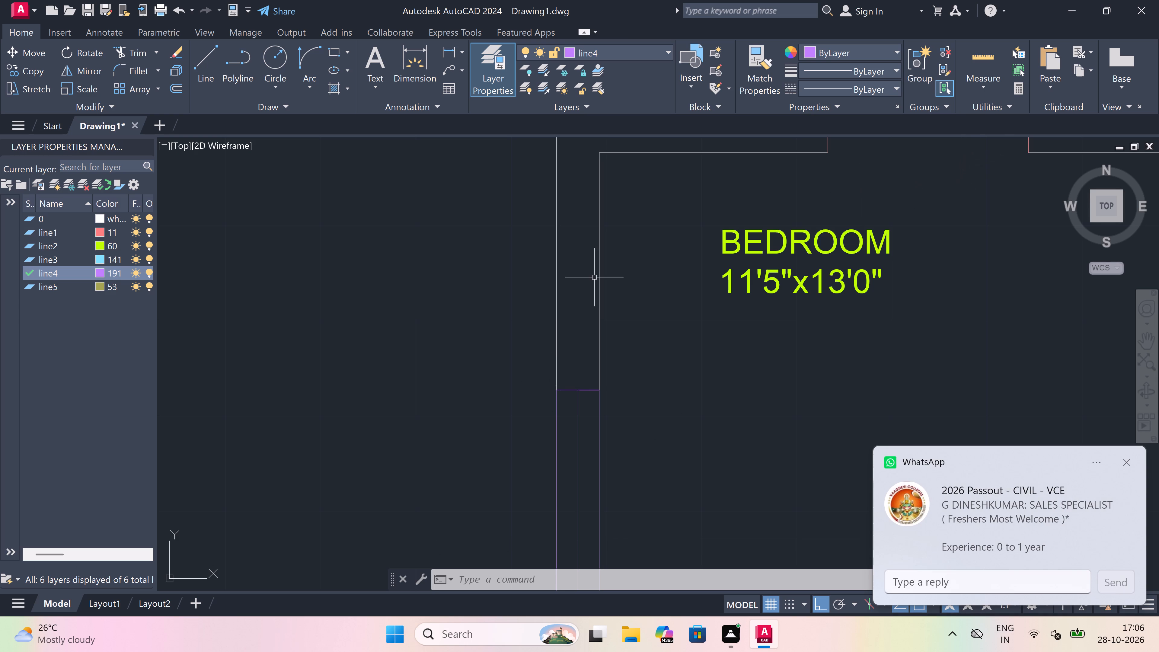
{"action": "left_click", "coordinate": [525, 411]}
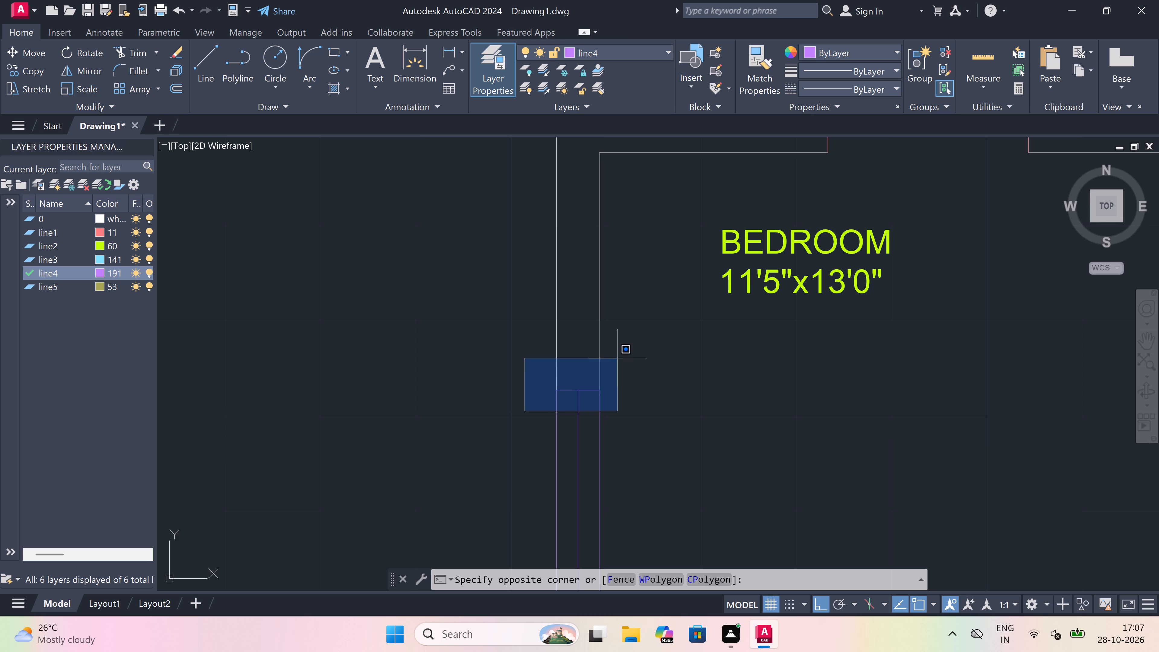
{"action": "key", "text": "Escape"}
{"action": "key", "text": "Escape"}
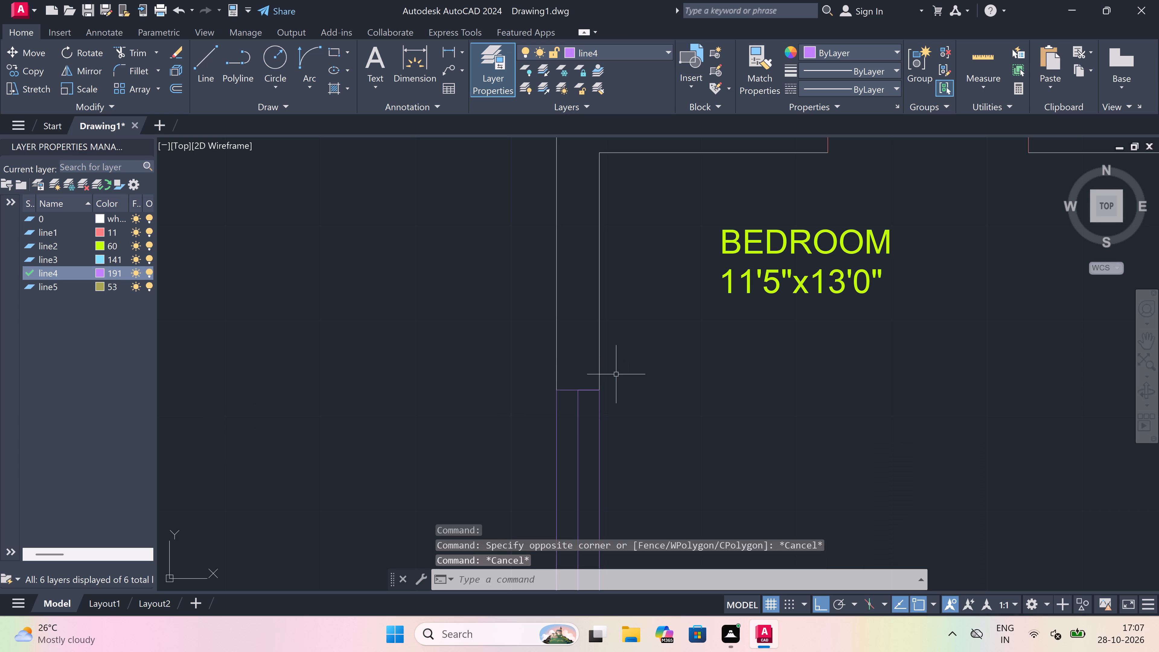
Draw the north window jamb across the west wall of the 4'0"x8'0" toilet, slightly north of the room label.
{"action": "scroll", "coordinate": [663, 388], "scroll_direction": "down", "scroll_amount": 4}
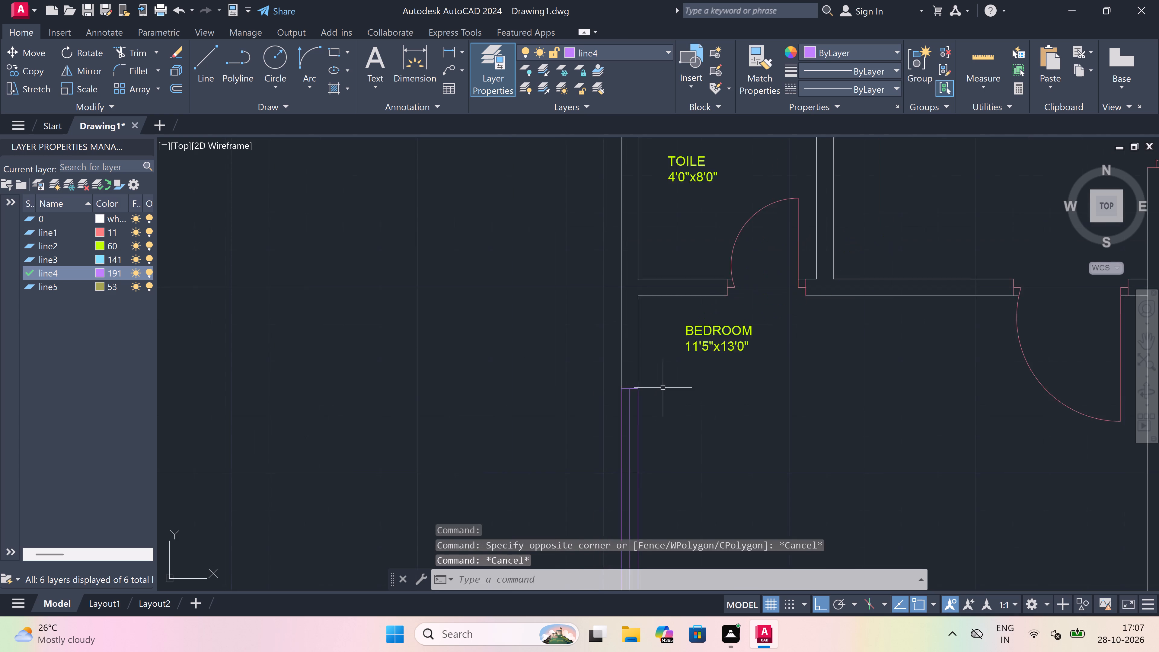
{"action": "scroll", "coordinate": [622, 352], "scroll_direction": "down", "scroll_amount": 3}
{"action": "scroll", "coordinate": [641, 341], "scroll_direction": "up", "scroll_amount": 3}
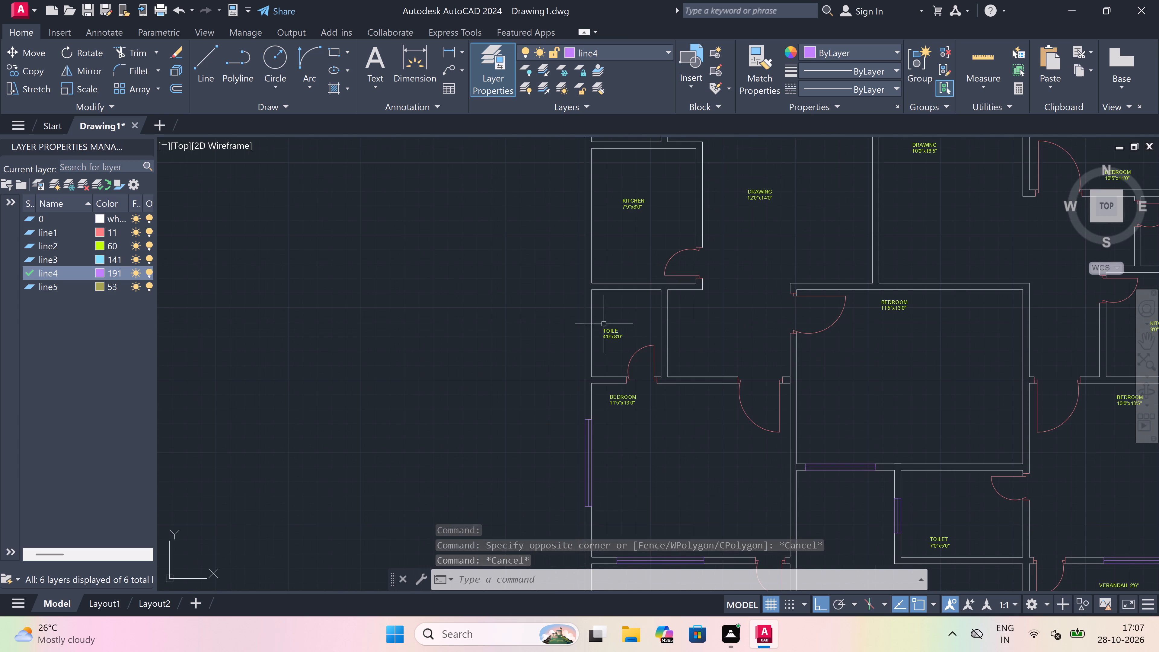
{"action": "scroll", "coordinate": [586, 302], "scroll_direction": "up", "scroll_amount": 3}
{"action": "type", "text": "l"}
{"action": "key", "text": "space"}
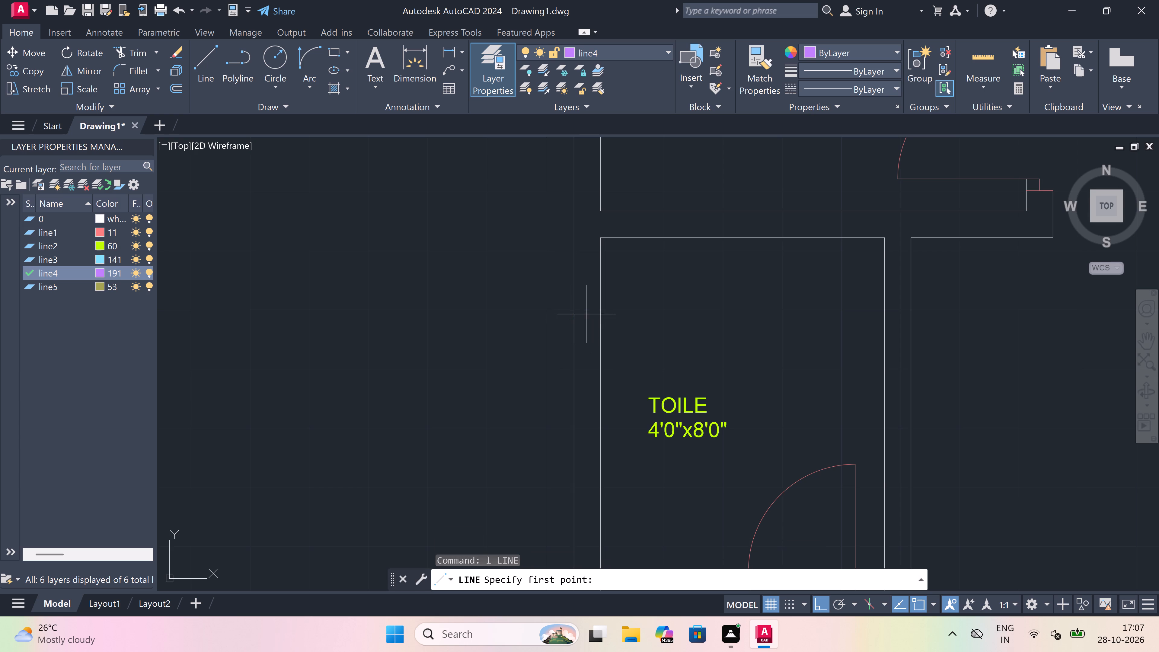
{"action": "left_click", "coordinate": [576, 314]}
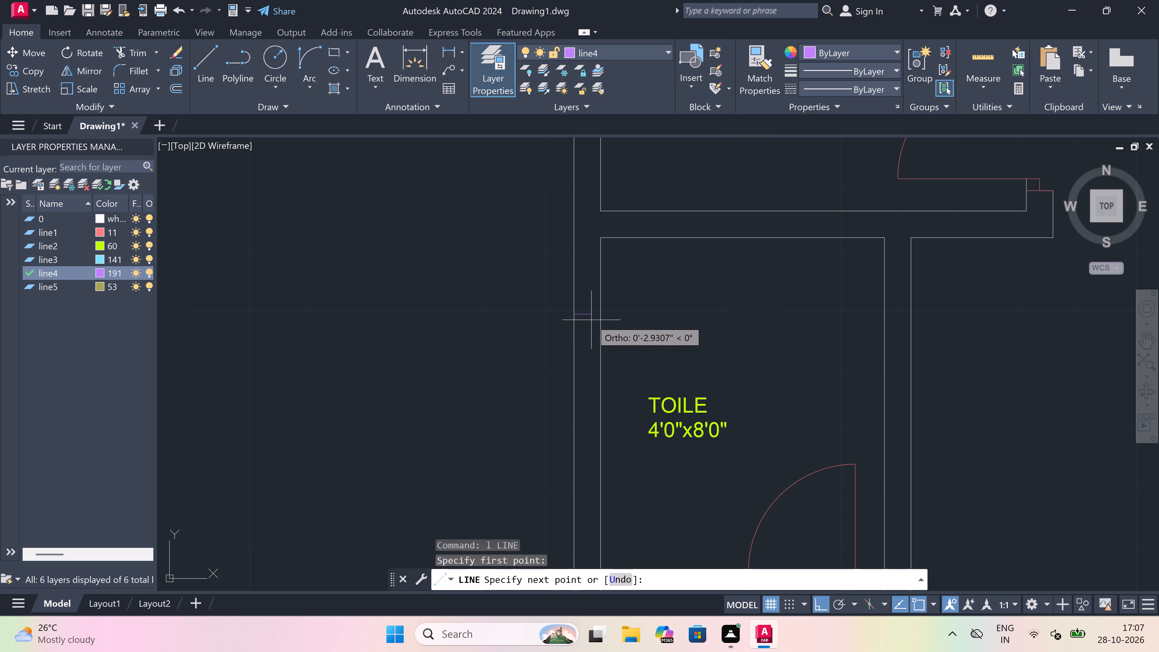
{"action": "left_click", "coordinate": [597, 318]}
Draw a 2' window centre line south from the jamb's midpoint and add the south jamb across the toilet's west wall.
{"action": "left_click", "coordinate": [583, 314]}
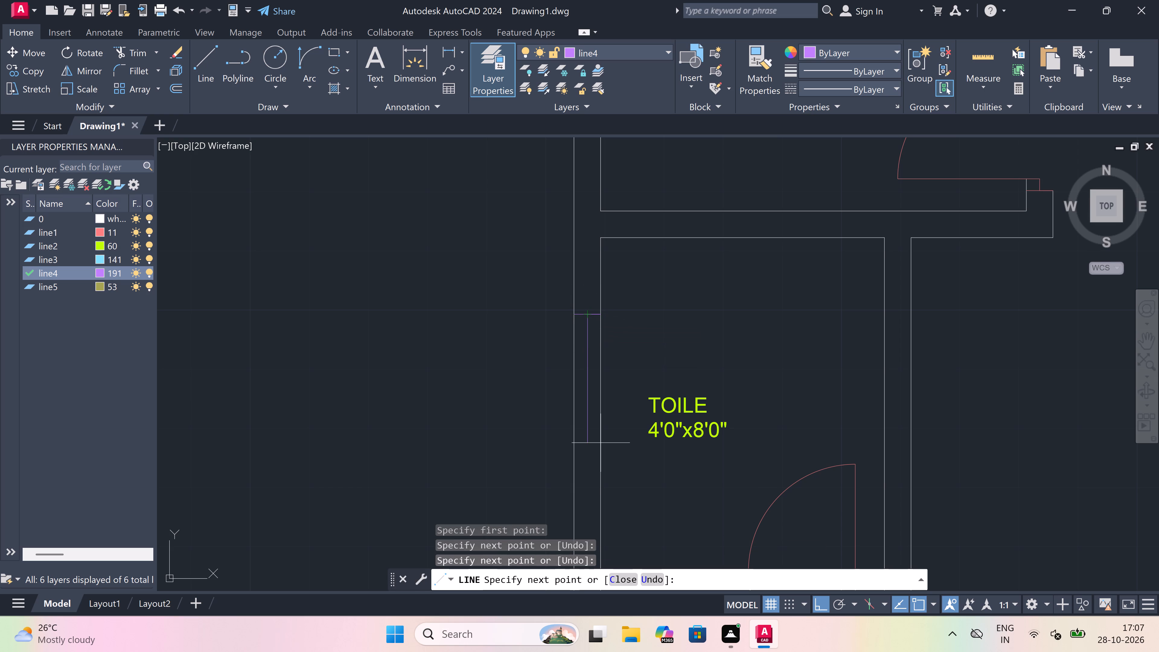
{"action": "key", "text": "2"}
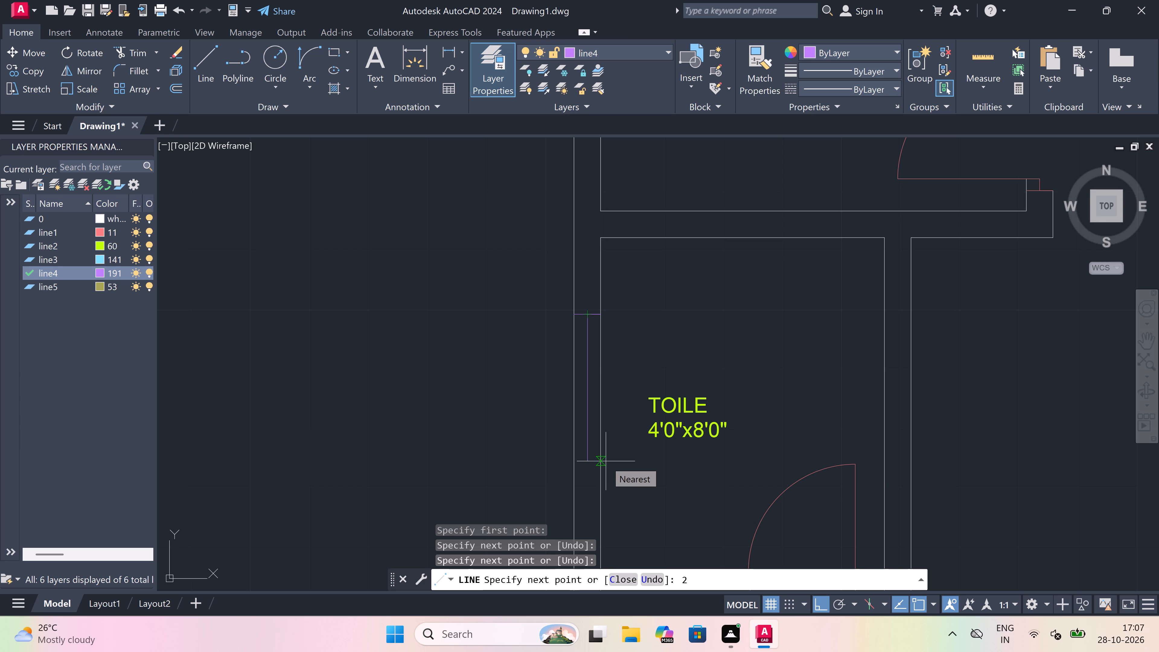
{"action": "type", "text": "'"}
{"action": "key", "text": "space"}
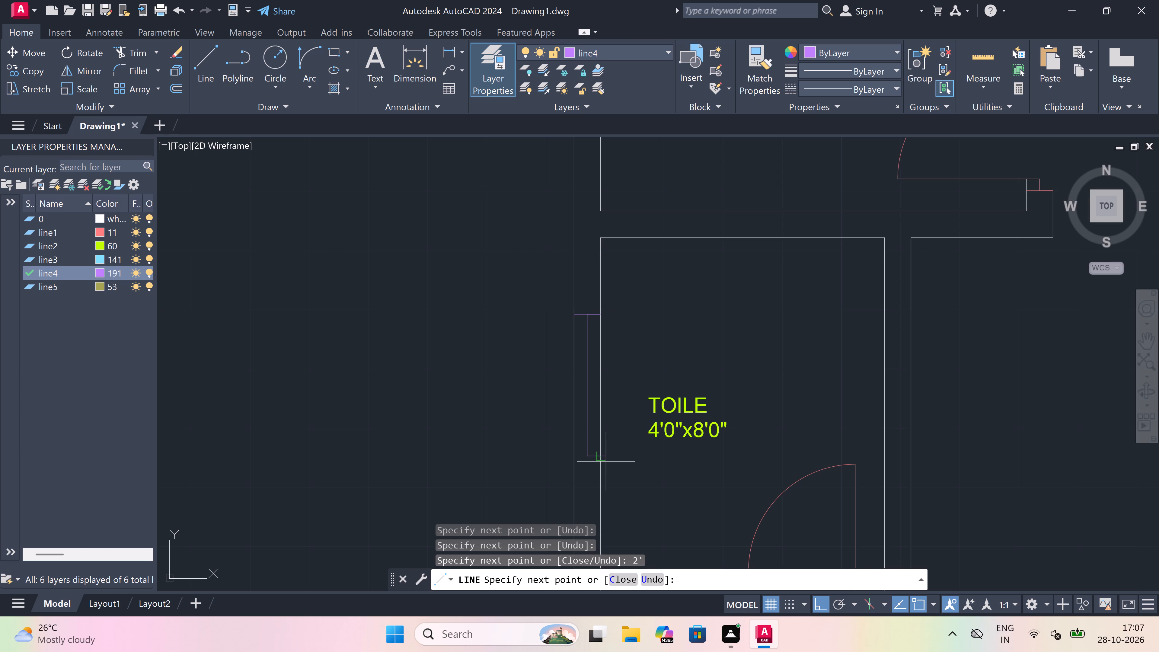
{"action": "scroll", "coordinate": [606, 462], "scroll_direction": "up", "scroll_amount": 1}
{"action": "left_click", "coordinate": [594, 452]}
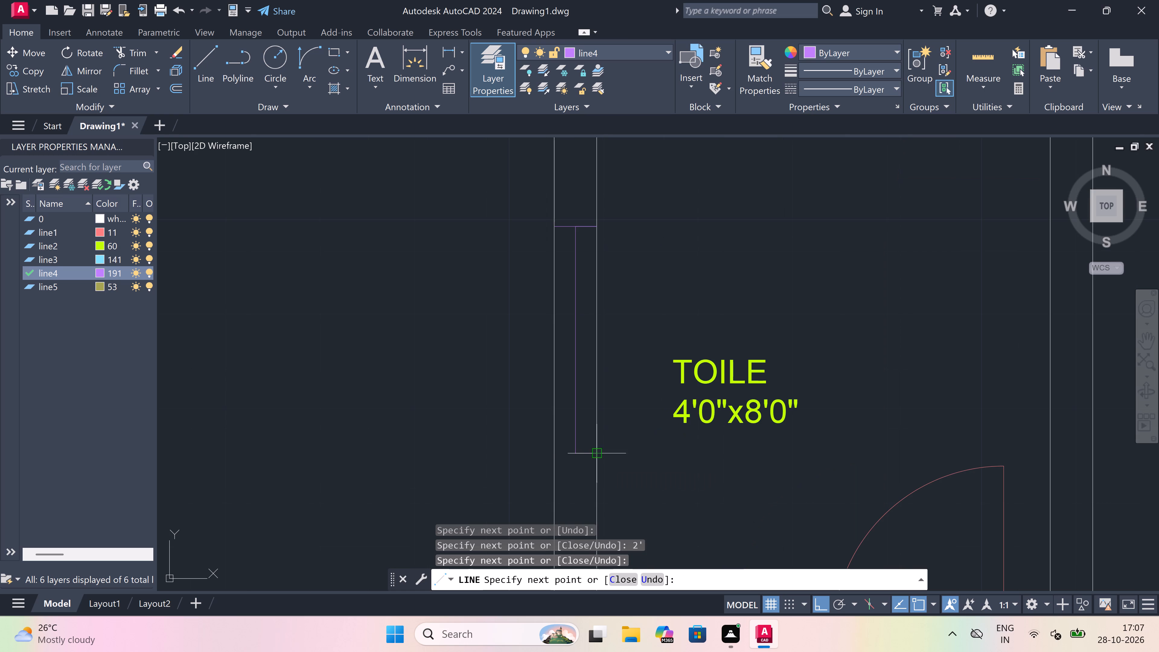
{"action": "left_click", "coordinate": [559, 455]}
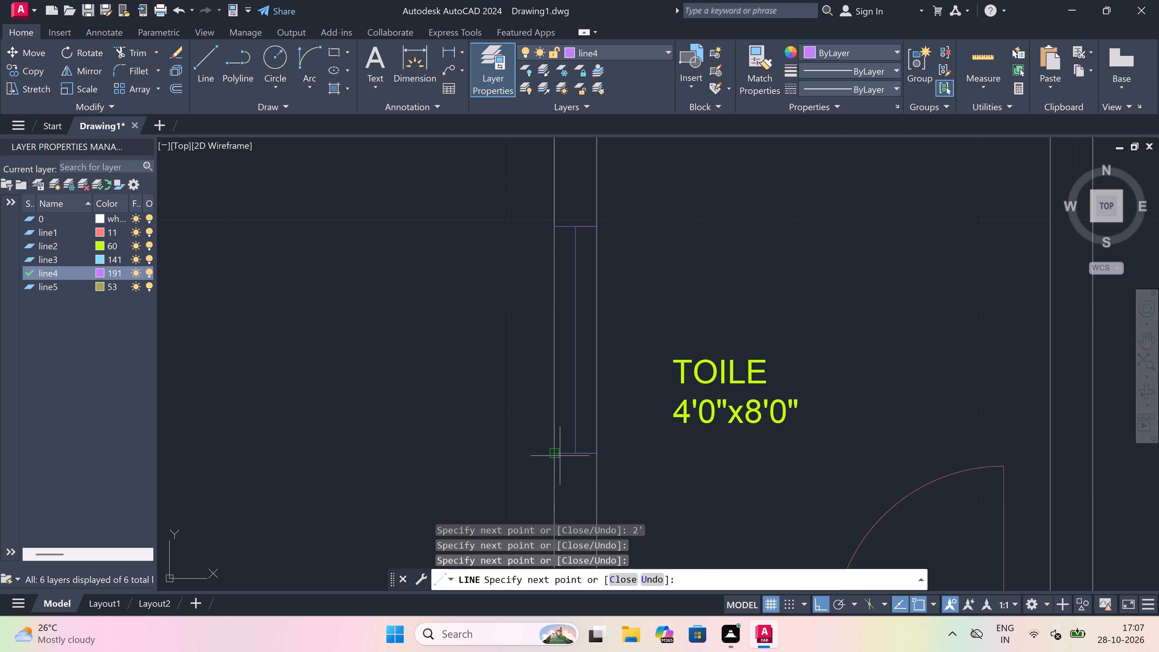
{"action": "key", "text": "Escape"}
Trim both wall face lines between the window jambs on the 4'0"x8'0" toilet's west wall.
{"action": "type", "text": "tr"}
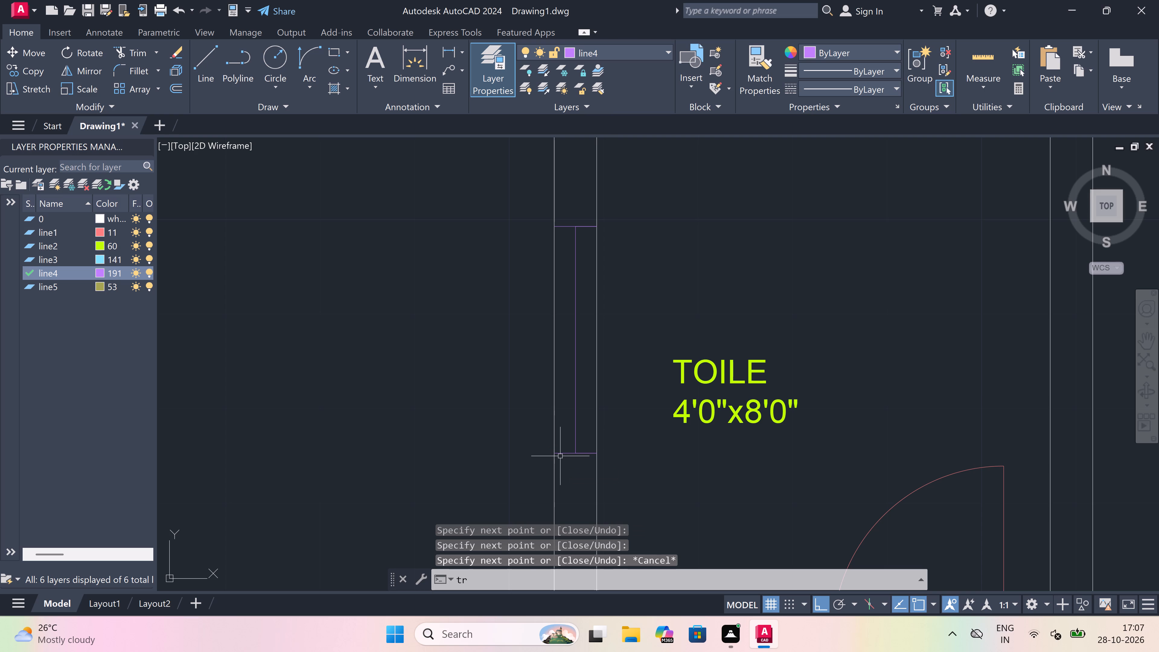
{"action": "key", "text": "space"}
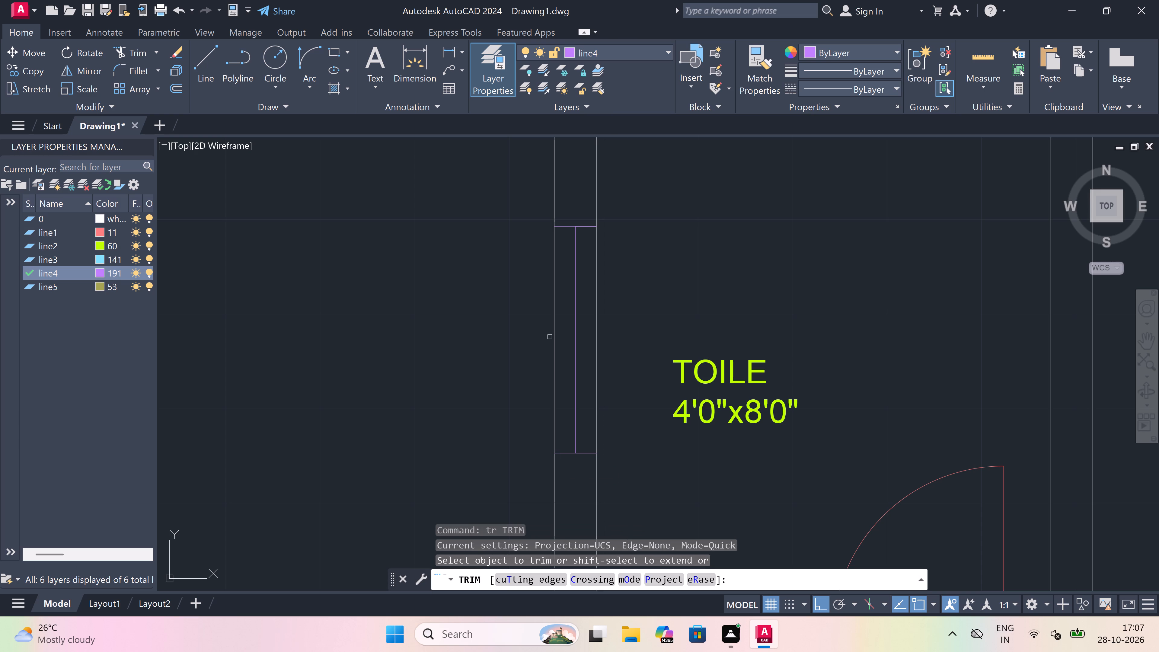
{"action": "left_click", "coordinate": [557, 352]}
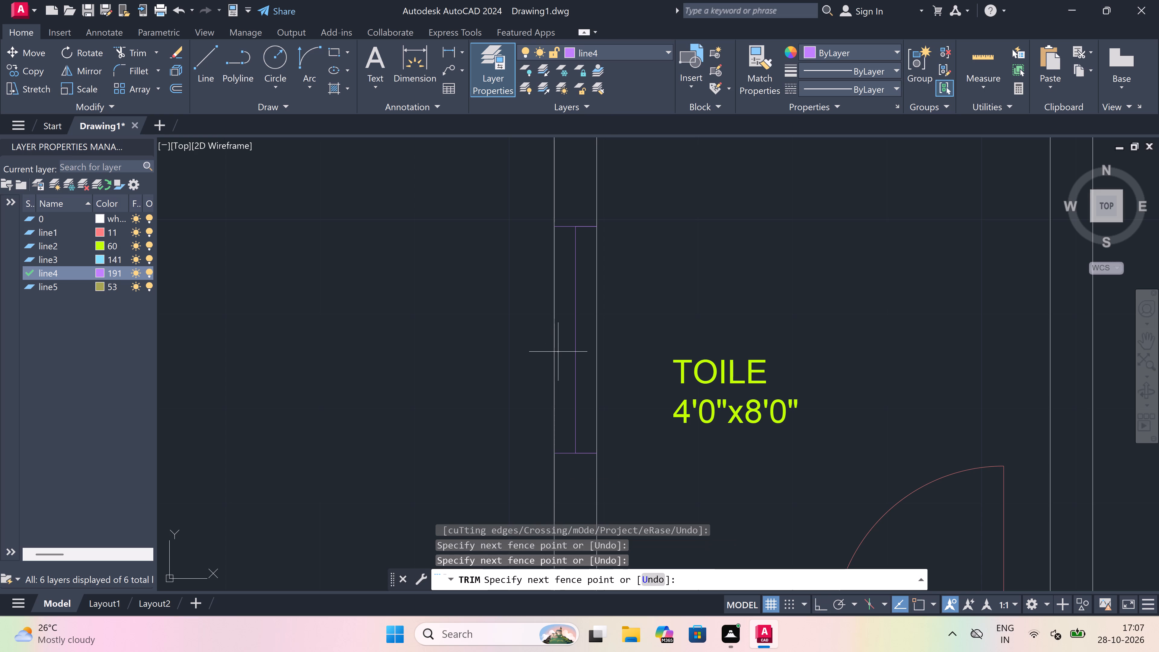
{"action": "left_click", "coordinate": [558, 352]}
{"action": "left_click", "coordinate": [561, 354]}
{"action": "left_click", "coordinate": [556, 363]}
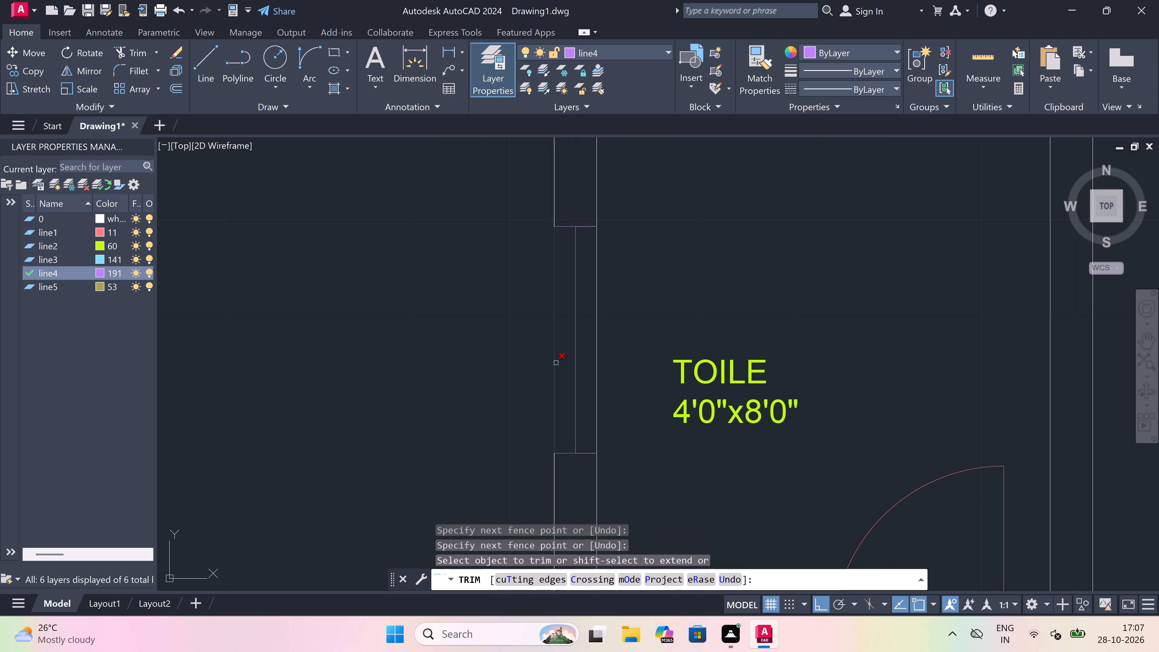
{"action": "left_click", "coordinate": [556, 364]}
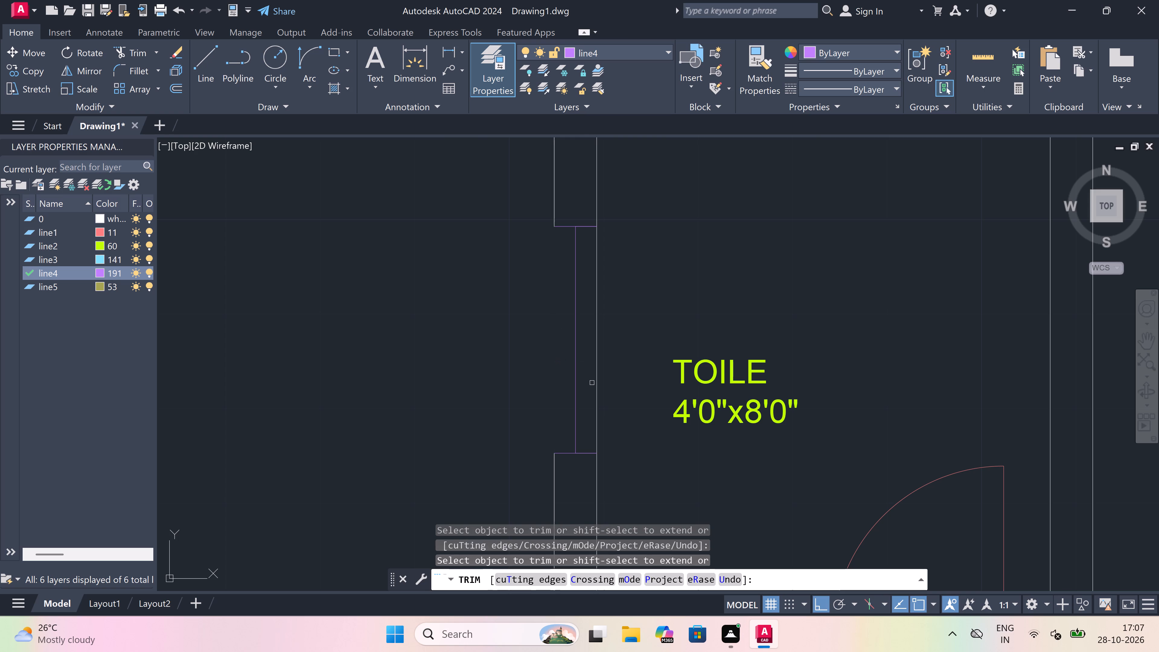
{"action": "left_click", "coordinate": [592, 381]}
{"action": "left_click", "coordinate": [599, 390]}
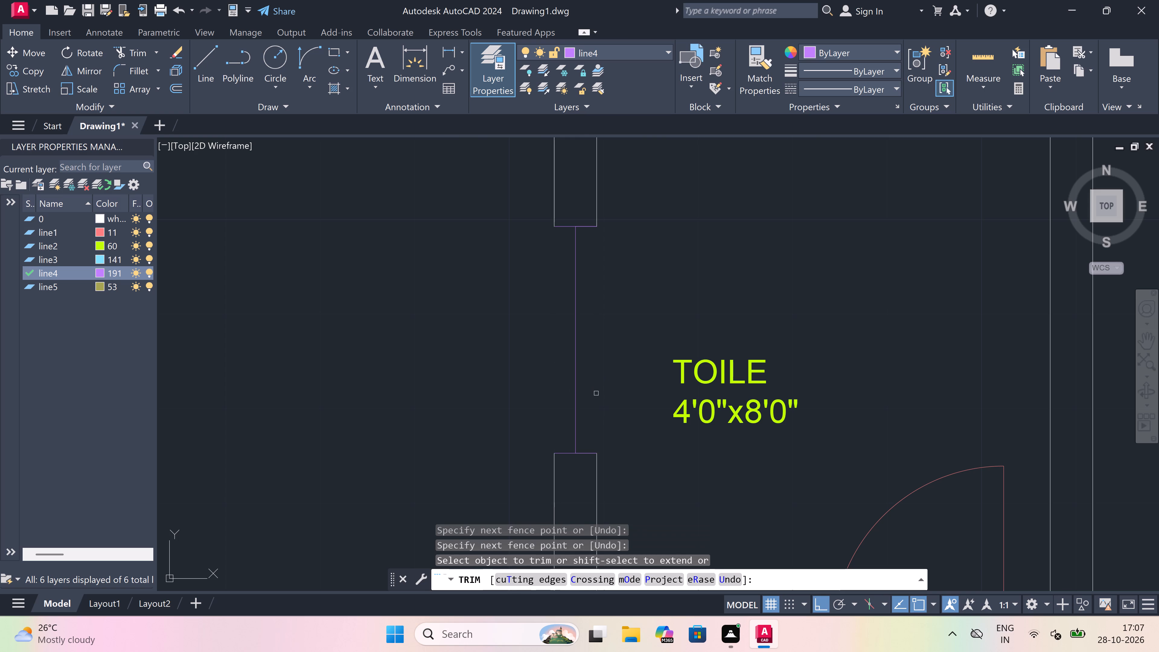
{"action": "key", "text": "Escape"}
Draw the outer window line north from the south jamb's west end, along the toilet west wall's outer face.
{"action": "type", "text": "l"}
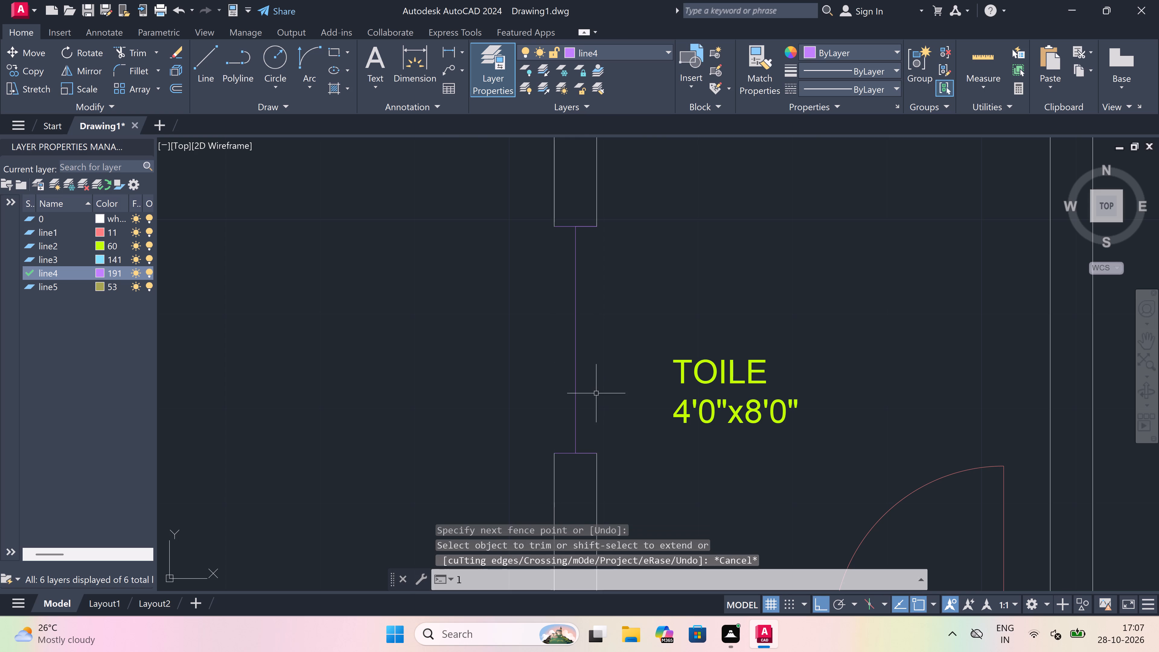
{"action": "key", "text": "space"}
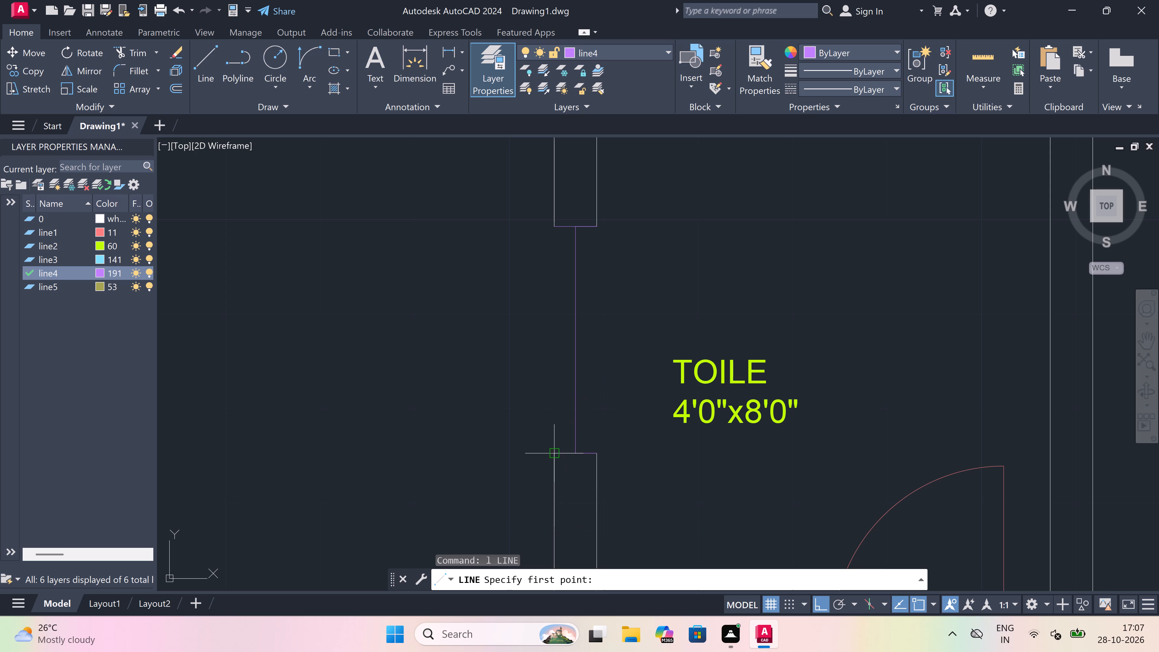
{"action": "left_click_drag", "start_coordinate": [557, 453], "coordinate": [557, 436]}
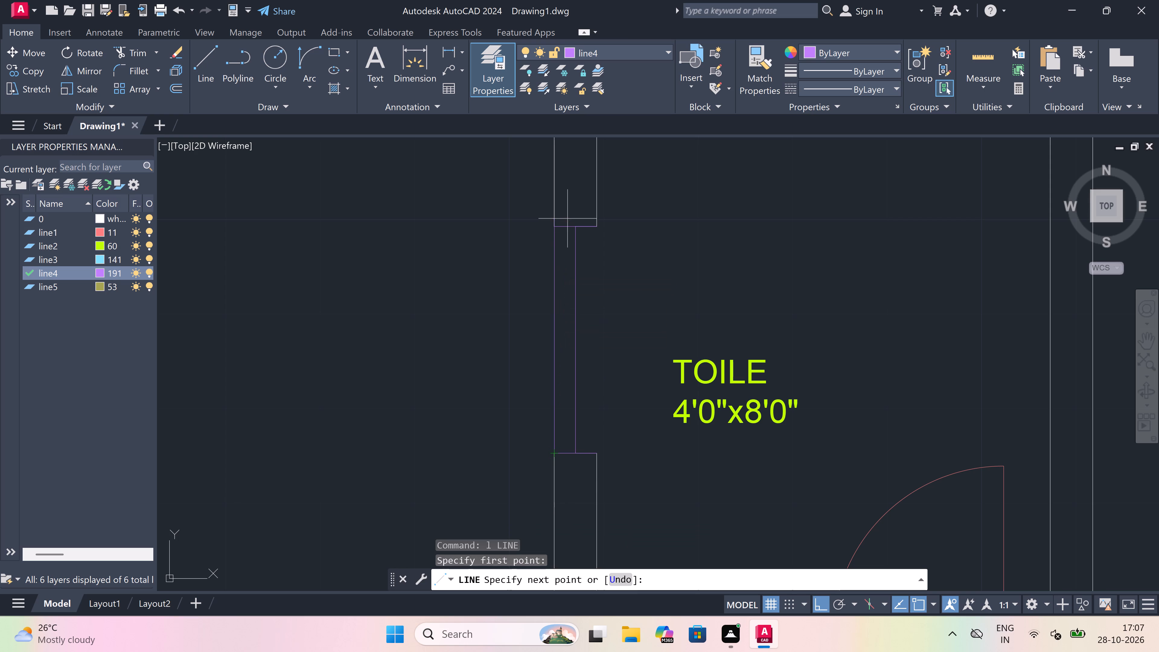
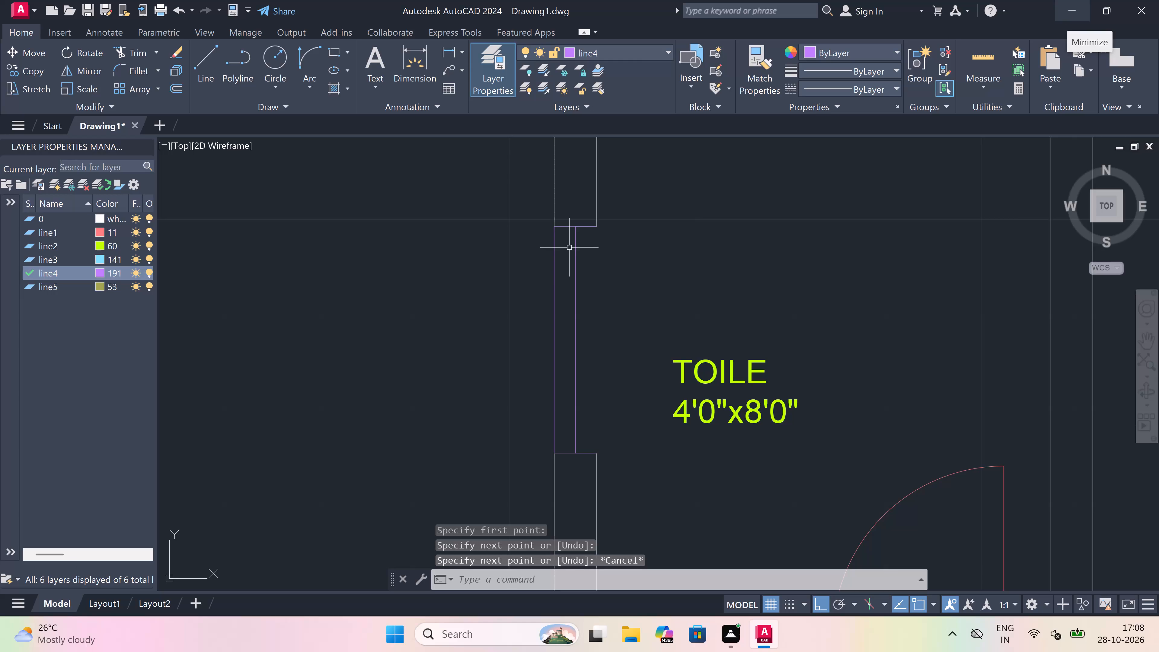
Draw the inner window line from the north jamb to the south jamb along the 4'0"x8'0" toilet west wall's inner face.
{"action": "key", "text": "space"}
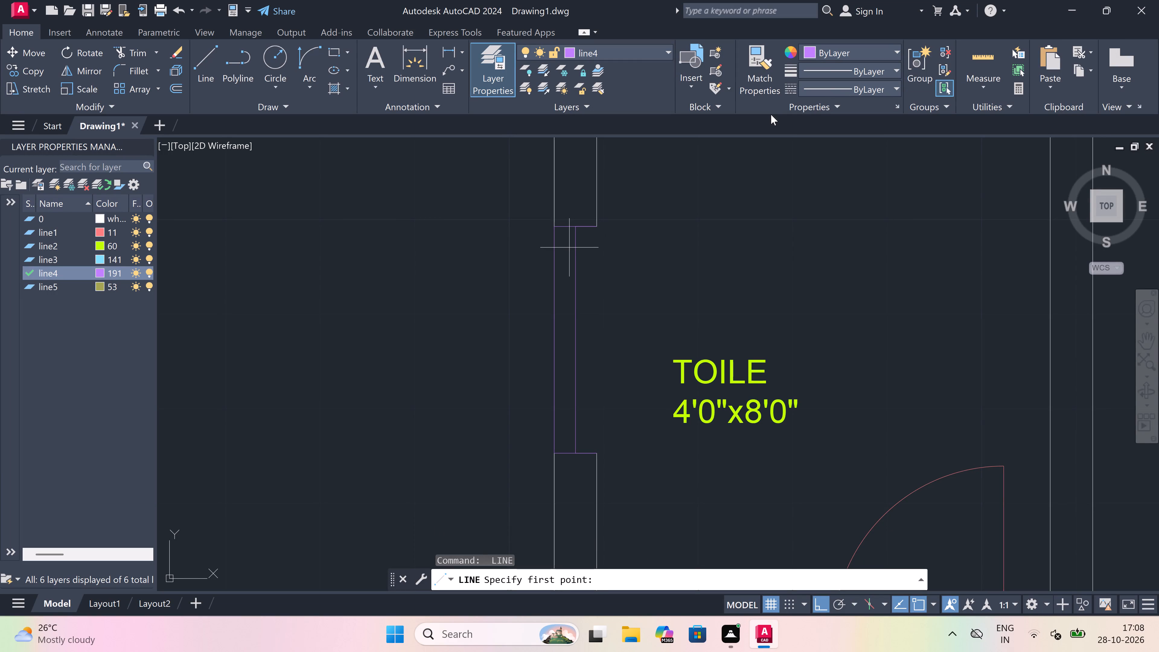
{"action": "left_click", "coordinate": [595, 229]}
{"action": "left_click", "coordinate": [598, 455]}
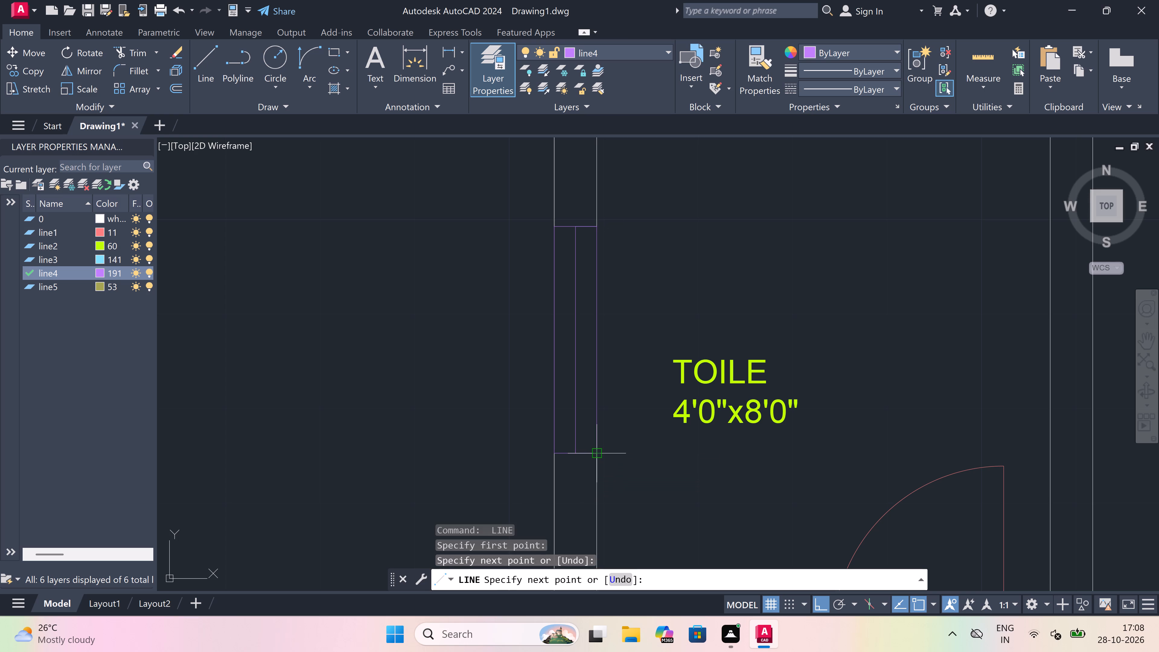
{"action": "key", "text": "Escape"}
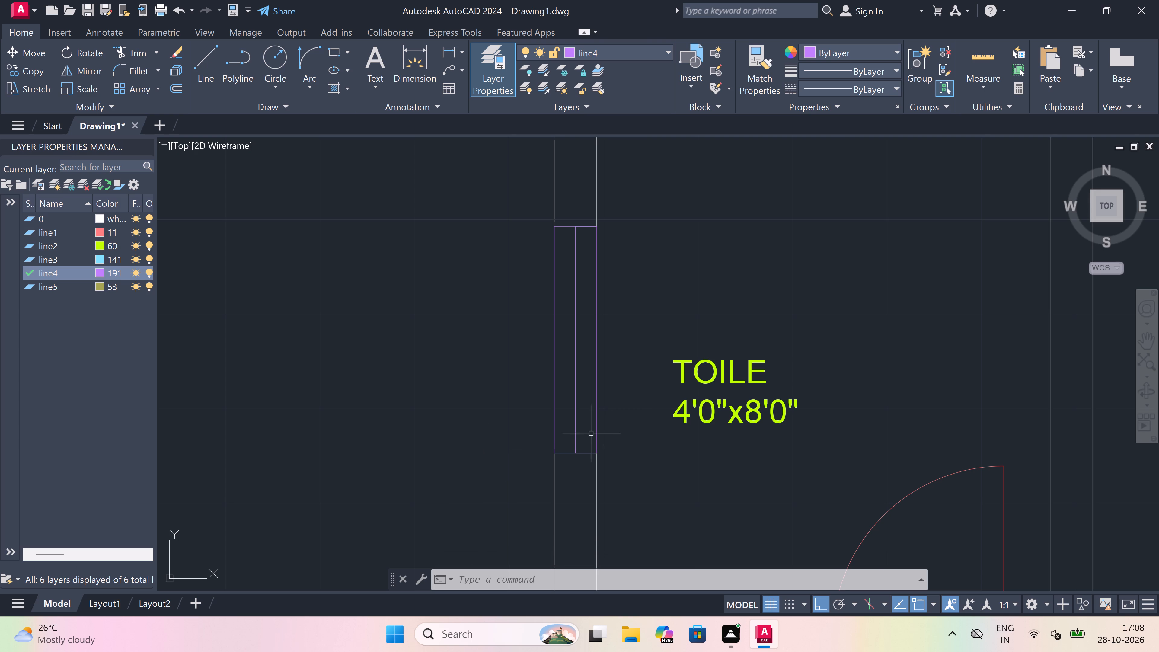
Draw the north window jamb across the west wall of the 7'9"x8'0" kitchen, slightly north of the room label.
{"action": "scroll", "coordinate": [591, 432], "scroll_direction": "down", "scroll_amount": 5}
{"action": "key", "text": "space"}
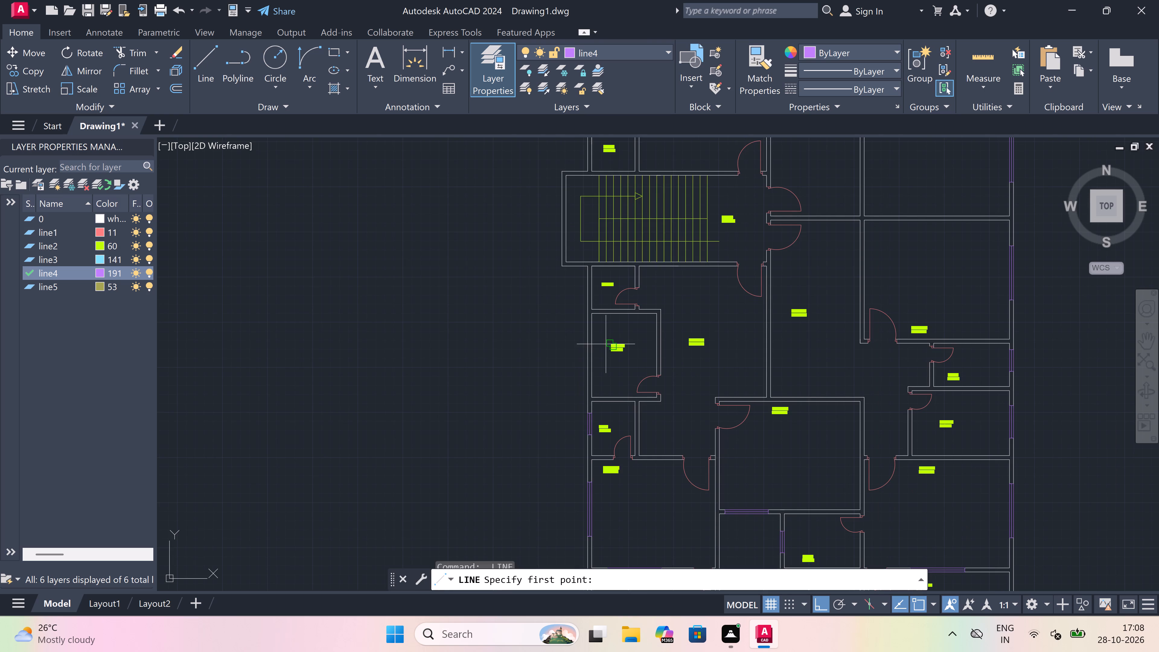
{"action": "scroll", "coordinate": [579, 332], "scroll_direction": "up", "scroll_amount": 2}
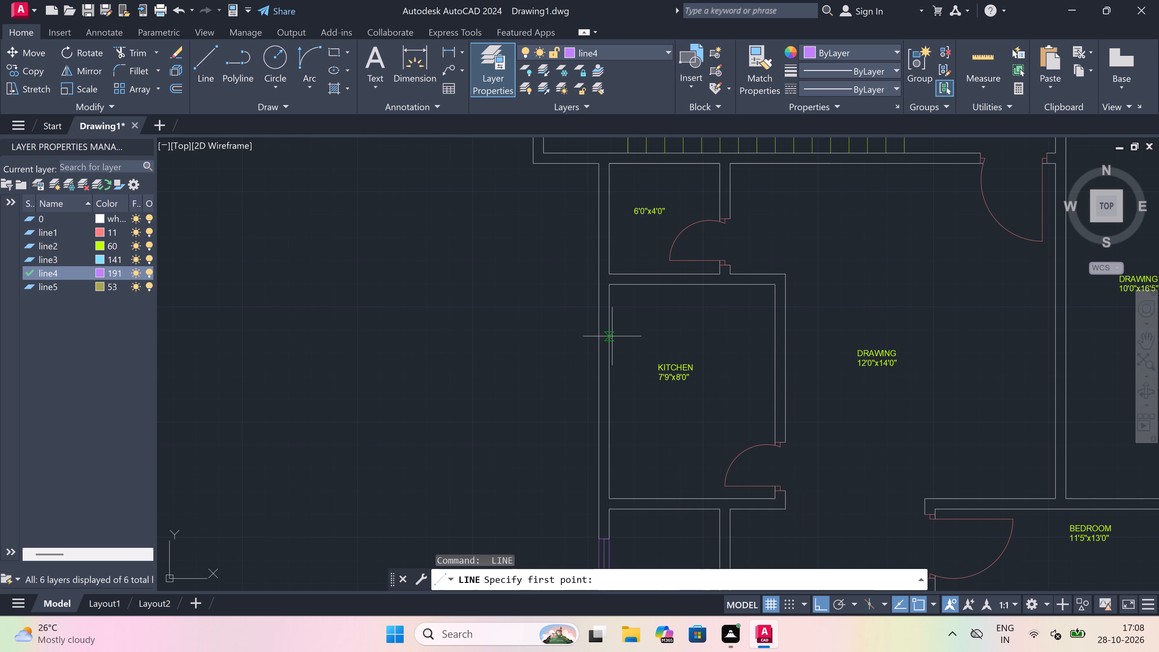
{"action": "left_click", "coordinate": [602, 334]}
{"action": "scroll", "coordinate": [602, 334], "scroll_direction": "up", "scroll_amount": 3}
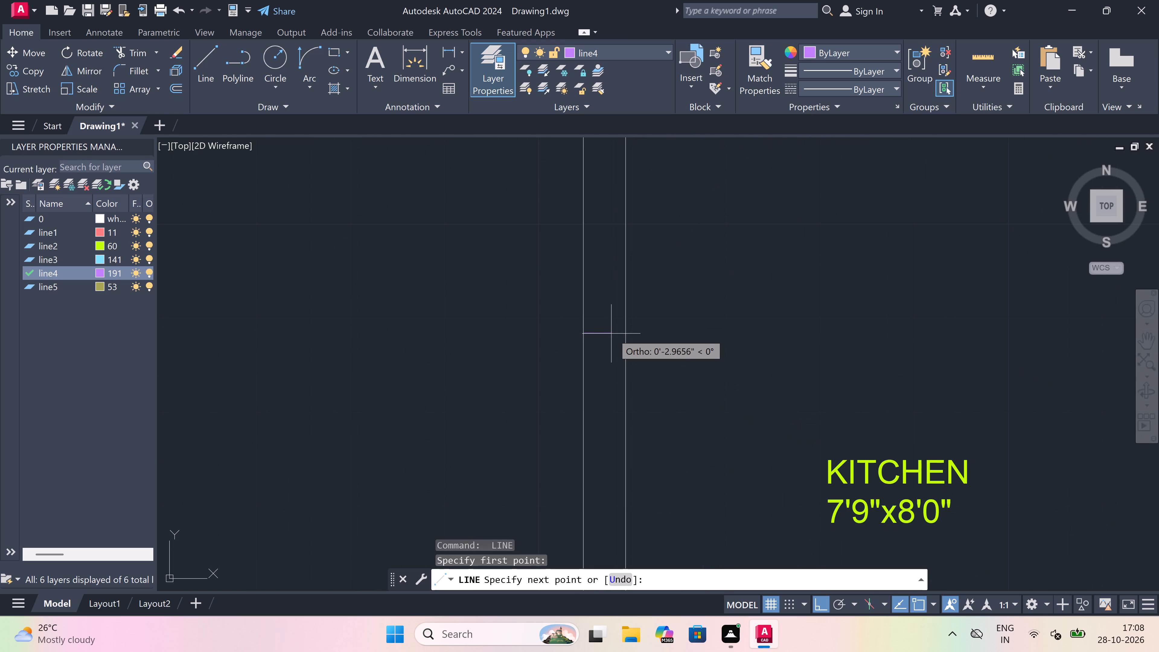
{"action": "left_click", "coordinate": [620, 334]}
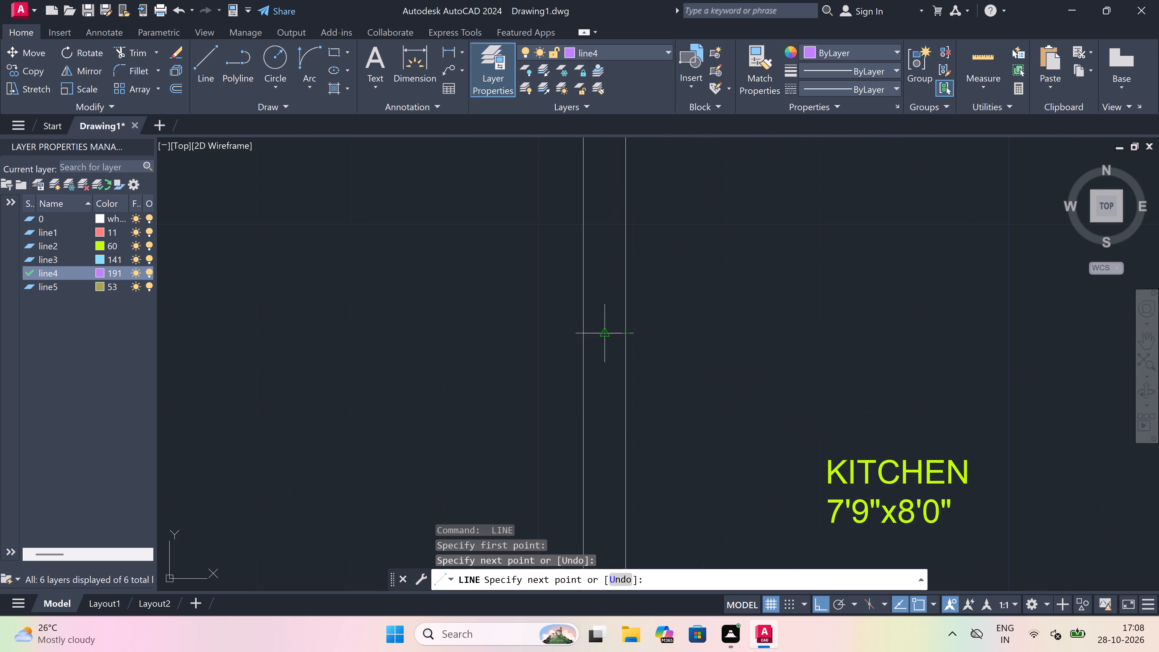
Draw a 3' window centre line south from the jamb's midpoint and add the south jamb across the kitchen's west wall.
{"action": "left_click", "coordinate": [606, 334]}
{"action": "key", "text": "3"}
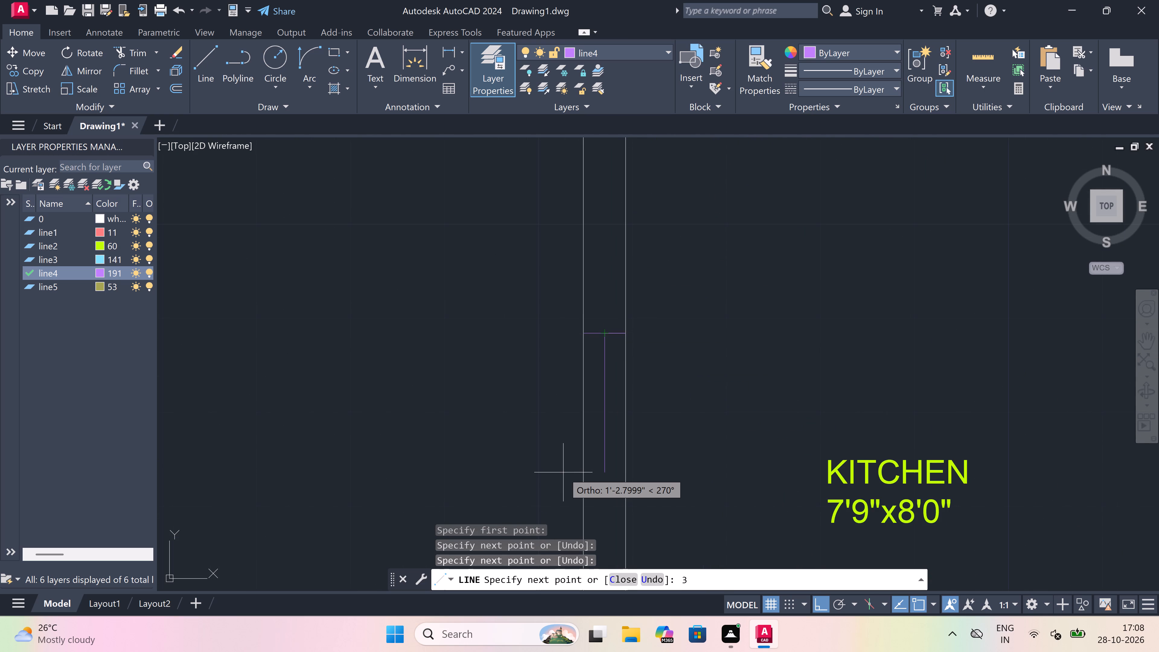
{"action": "type", "text": "'"}
{"action": "key", "text": "space"}
{"action": "scroll", "coordinate": [563, 472], "scroll_direction": "down", "scroll_amount": 5}
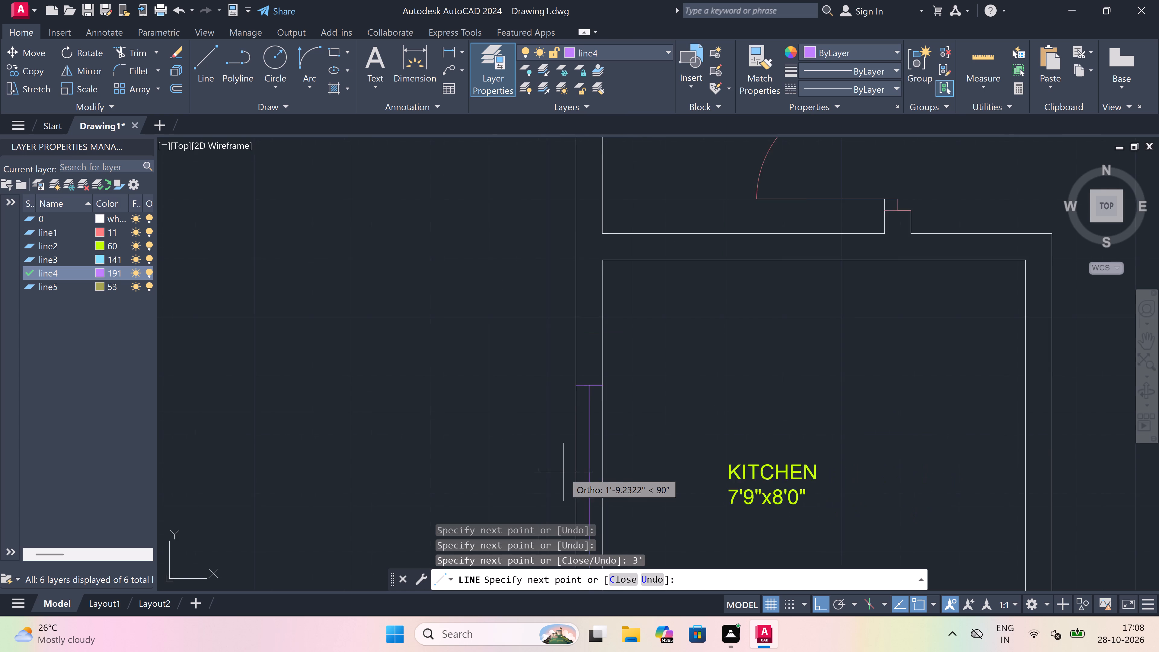
{"action": "scroll", "coordinate": [564, 524], "scroll_direction": "up", "scroll_amount": 5}
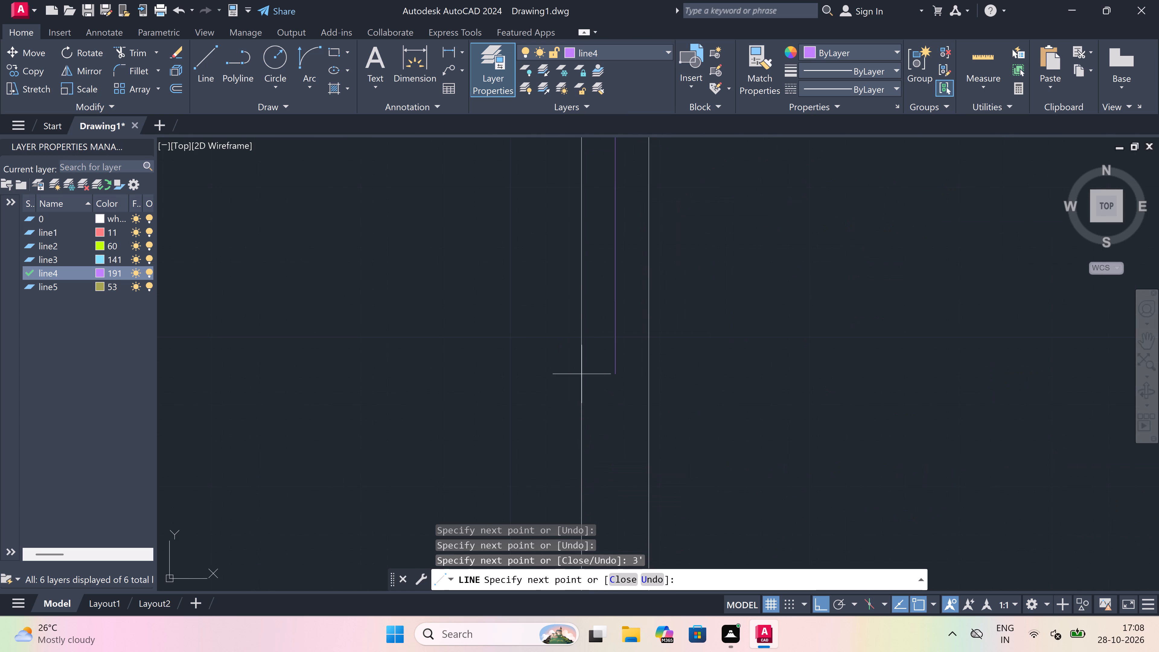
{"action": "left_click", "coordinate": [582, 303]}
{"action": "left_click", "coordinate": [652, 301]}
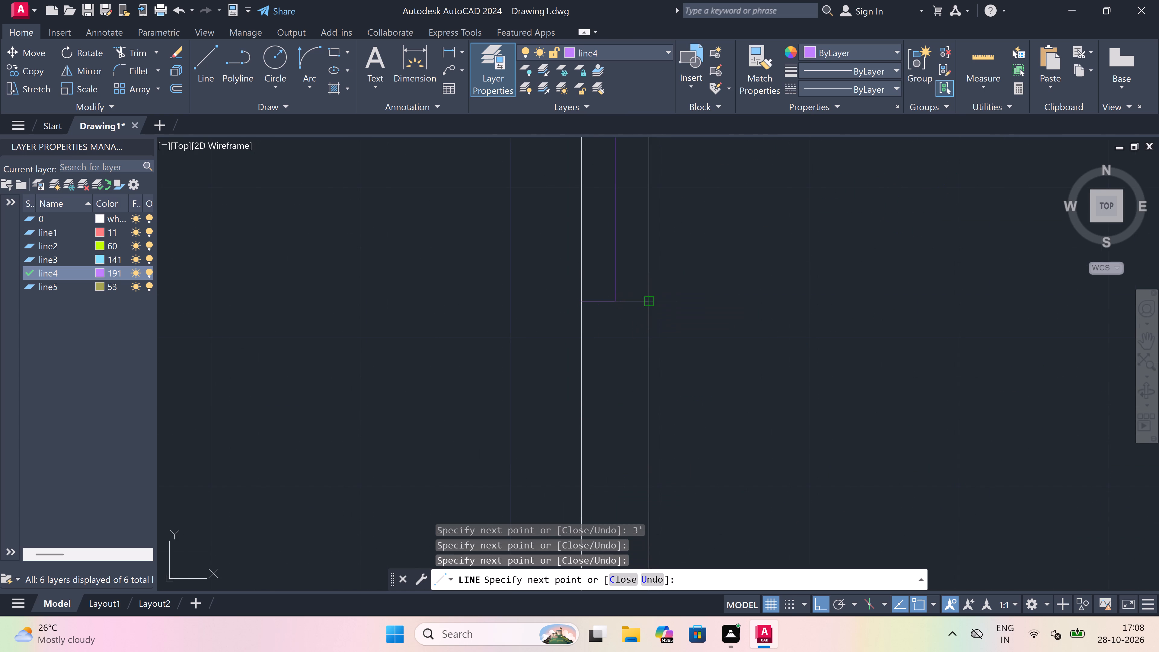
{"action": "key", "text": "Escape"}
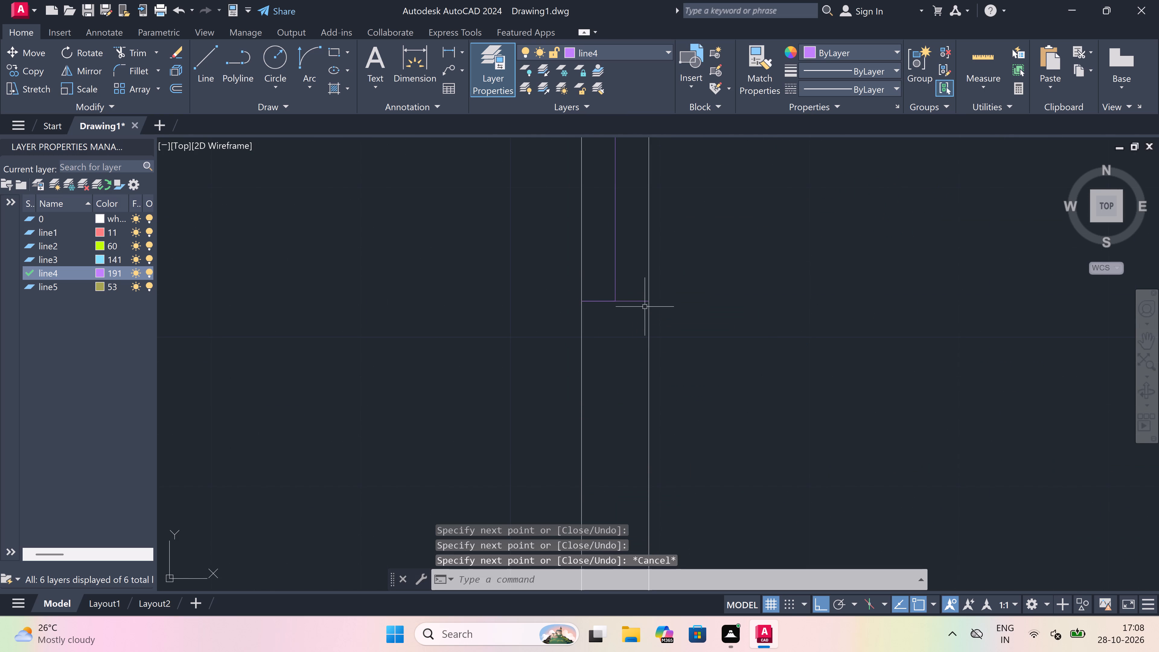
Trim both wall face lines between the window jambs on the kitchen's west wall.
{"action": "type", "text": "tr"}
{"action": "key", "text": "space"}
{"action": "scroll", "coordinate": [655, 326], "scroll_direction": "down", "scroll_amount": 5}
{"action": "scroll", "coordinate": [648, 286], "scroll_direction": "up", "scroll_amount": 3}
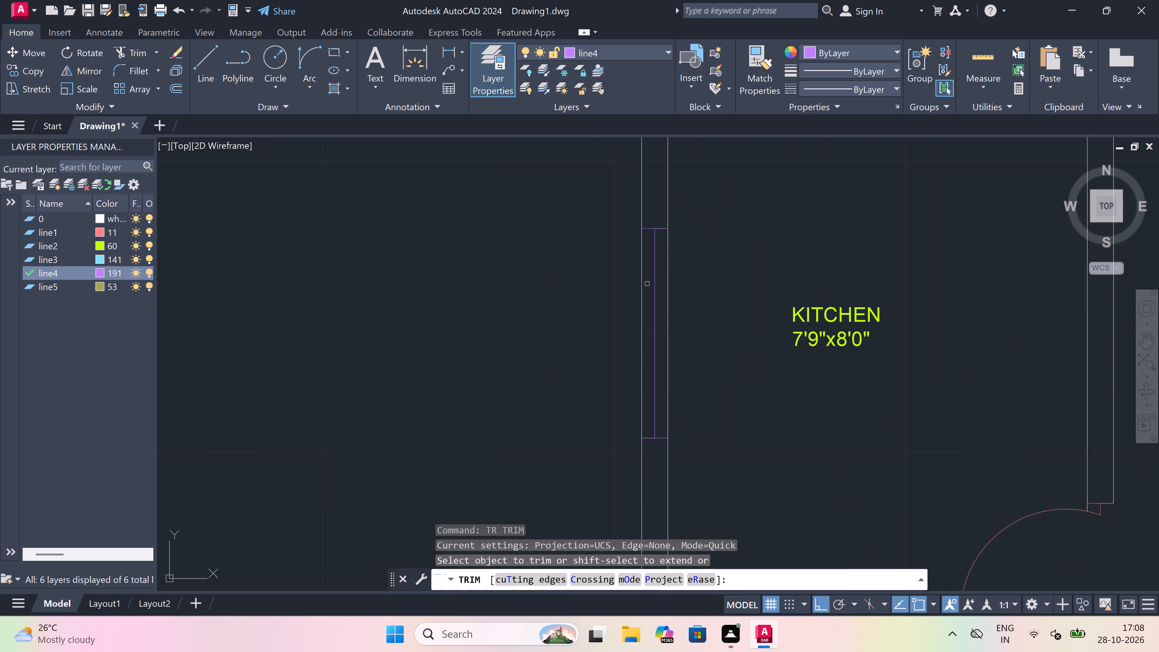
{"action": "left_click", "coordinate": [647, 284]}
{"action": "left_click", "coordinate": [609, 296]}
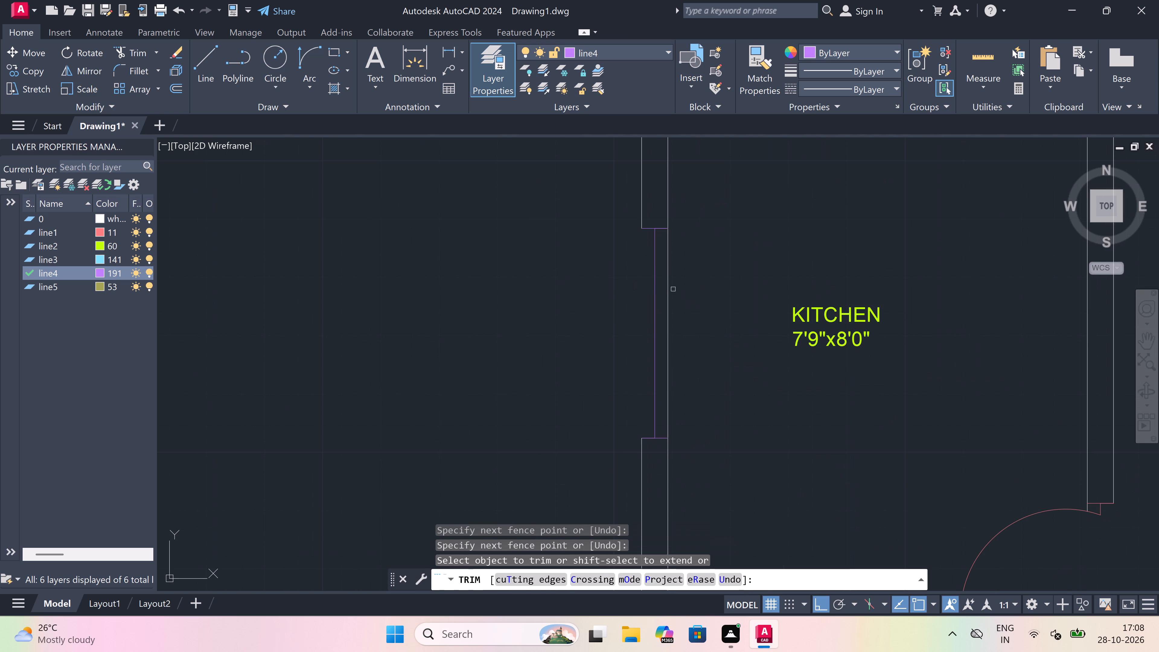
{"action": "left_click_drag", "start_coordinate": [664, 288], "coordinate": [668, 288]}
{"action": "left_click", "coordinate": [687, 290]}
{"action": "key", "text": "Escape"}
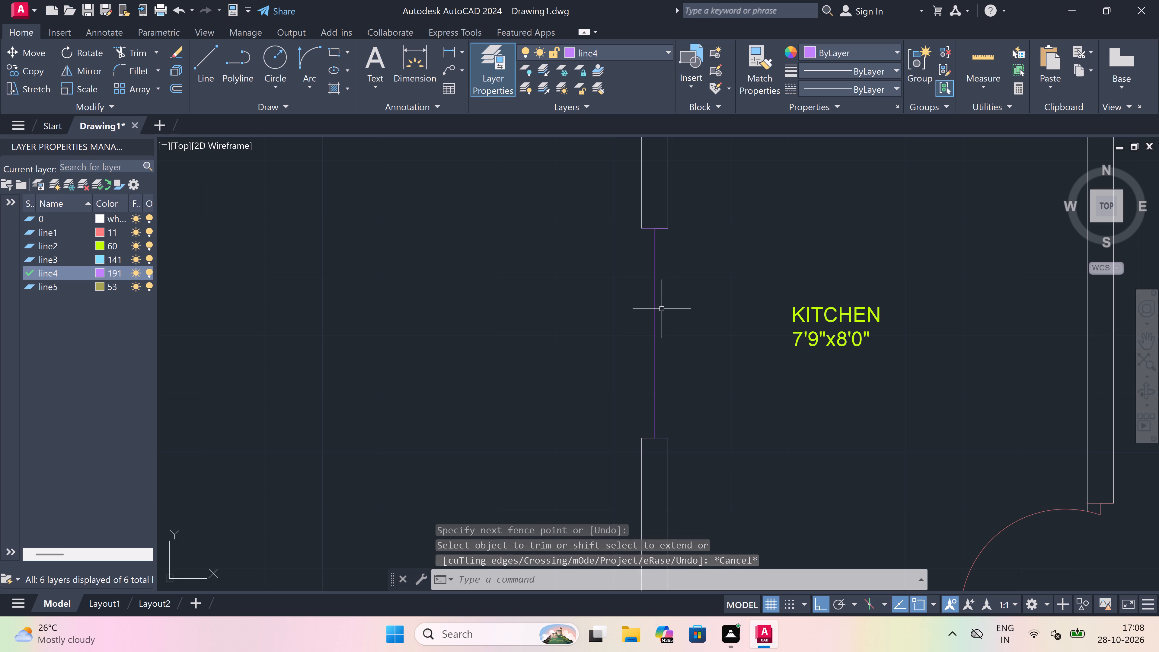
Draw the inner and outer window lines between the jamb ends along both faces of the kitchen's west wall.
{"action": "type", "text": "l"}
{"action": "key", "text": "space"}
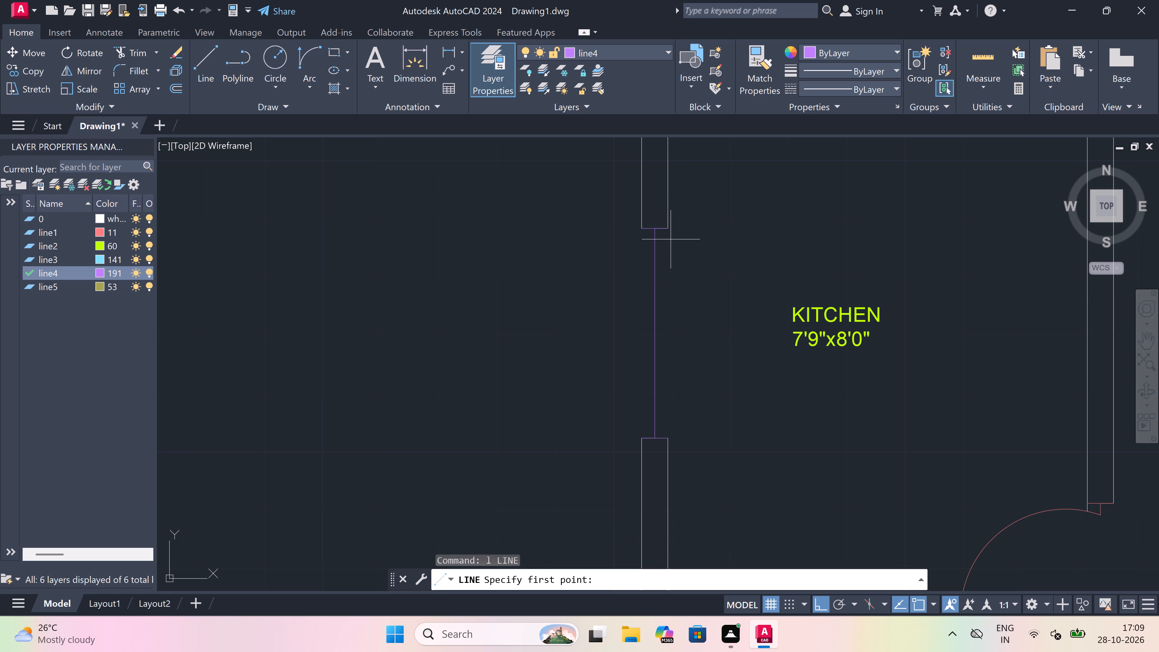
{"action": "left_click", "coordinate": [669, 230]}
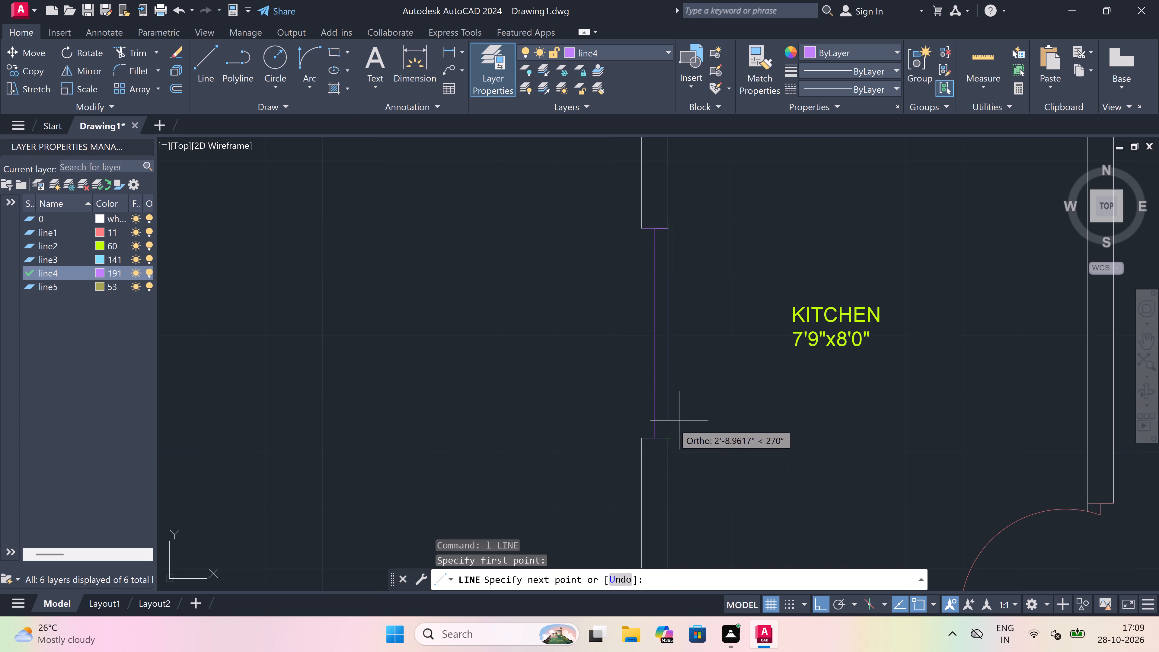
{"action": "left_click_drag", "start_coordinate": [668, 440], "coordinate": [682, 437]}
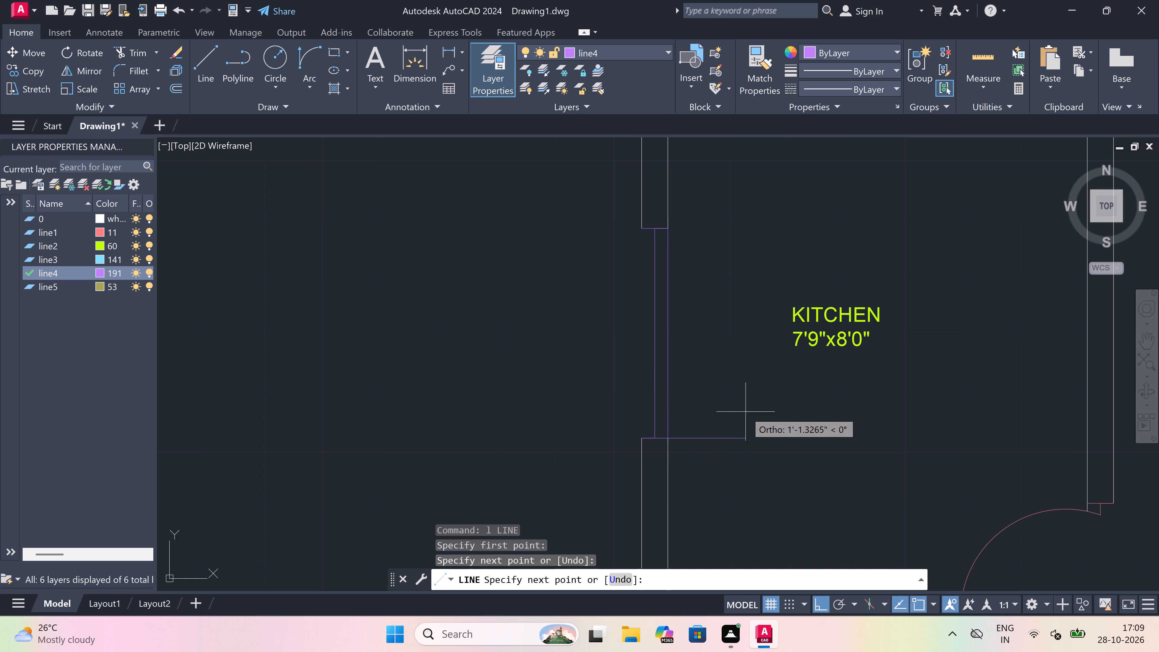
{"action": "key", "text": "Escape"}
{"action": "key", "text": "space"}
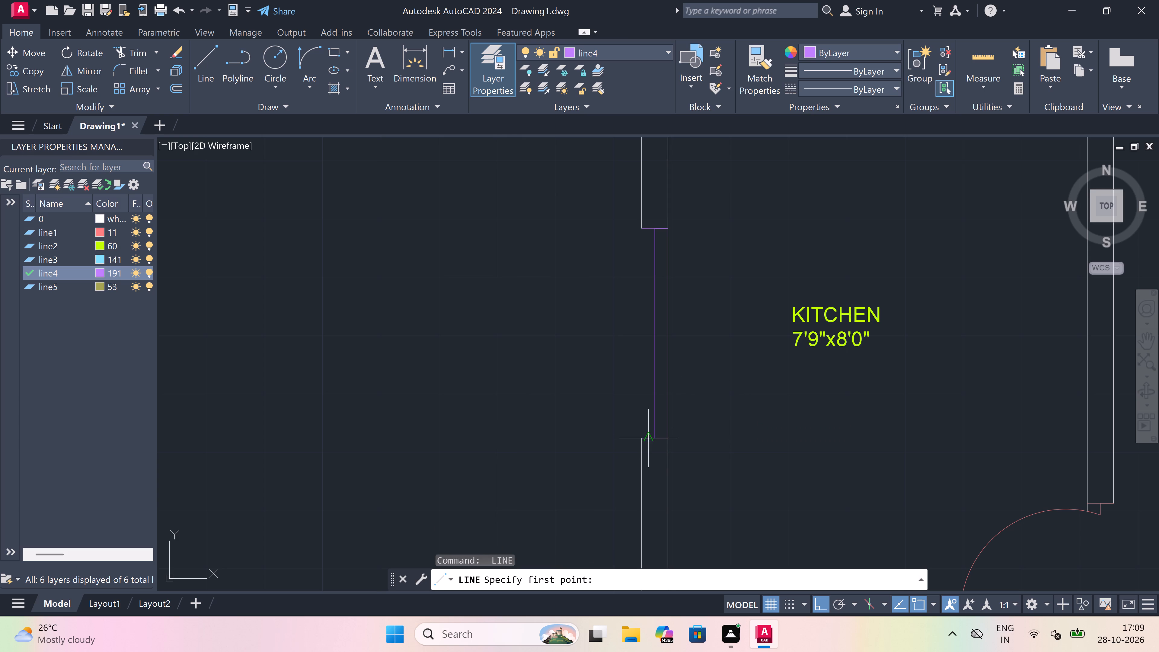
{"action": "left_click_drag", "start_coordinate": [641, 436], "coordinate": [646, 415]}
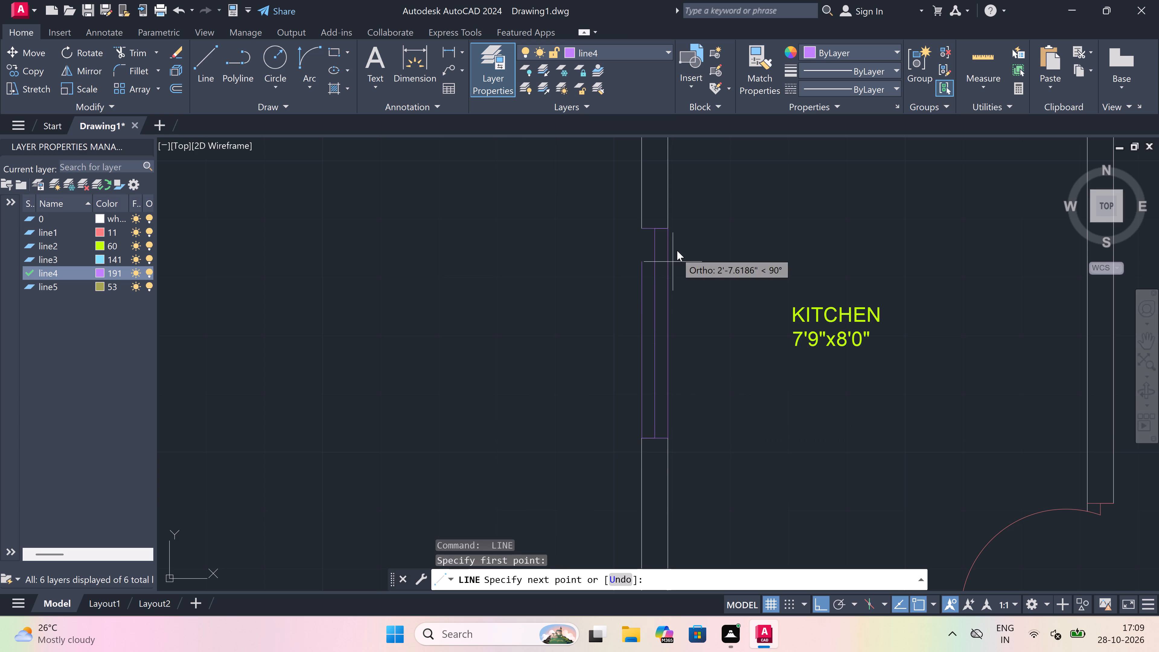
{"action": "left_click", "coordinate": [640, 224]}
{"action": "key", "text": "Escape"}
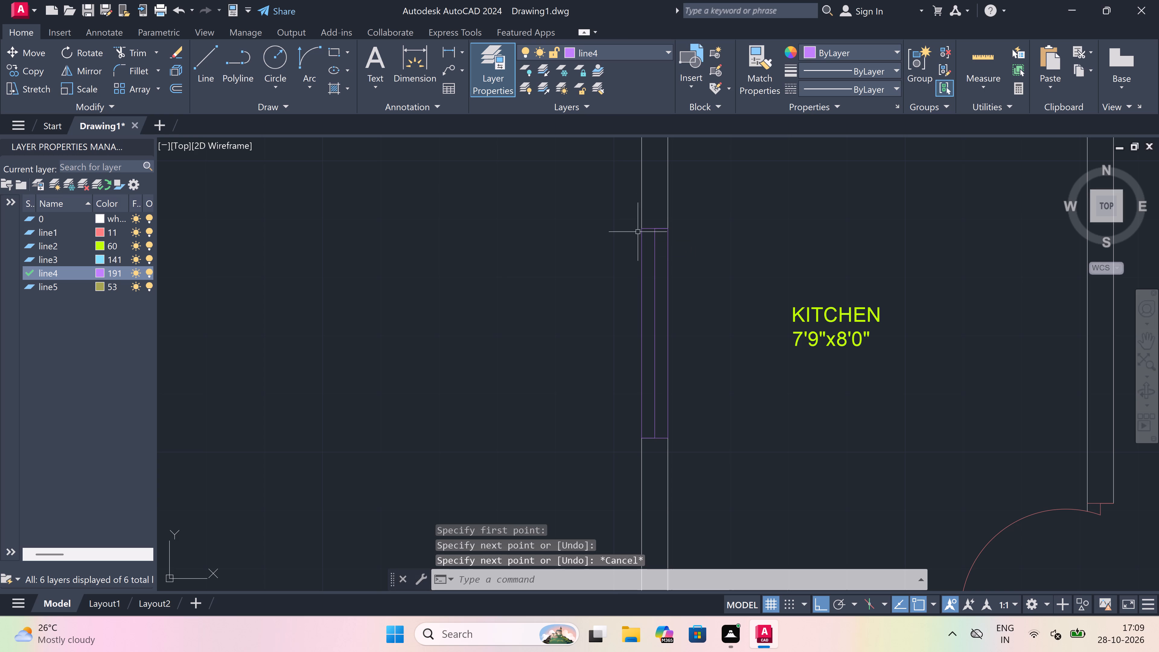
Draw the south window jamb across the west wall of the 6'0"x4'0" room, south of the room label.
{"action": "key", "text": "space"}
{"action": "scroll", "coordinate": [525, 418], "scroll_direction": "down", "scroll_amount": 5}
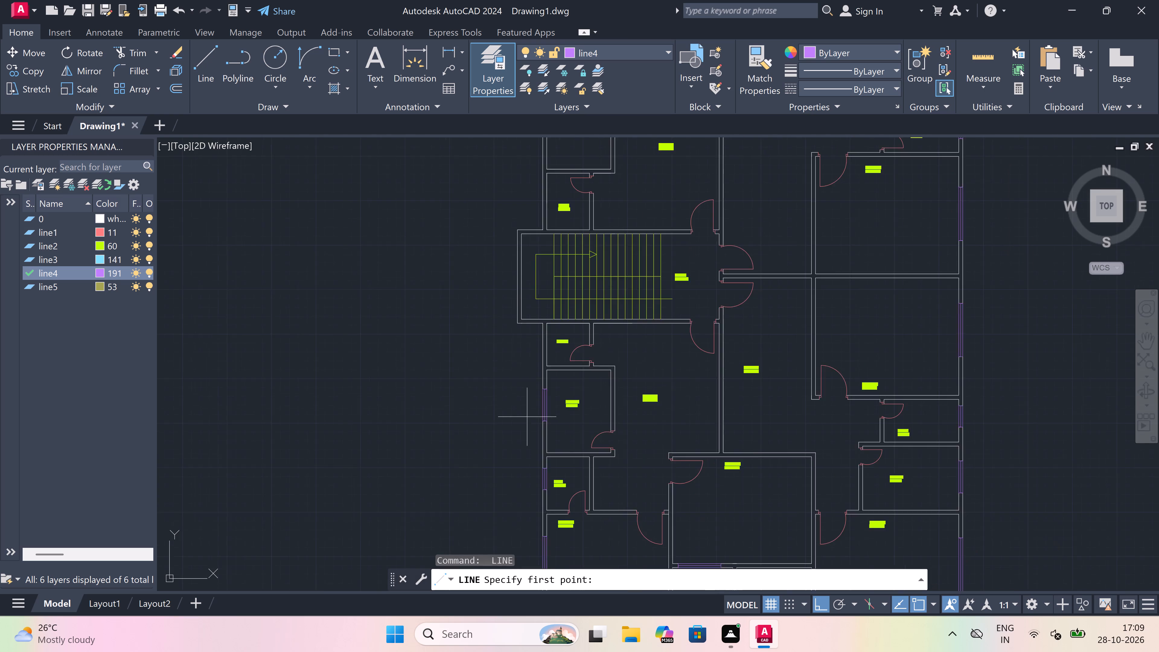
{"action": "scroll", "coordinate": [555, 356], "scroll_direction": "up", "scroll_amount": 3}
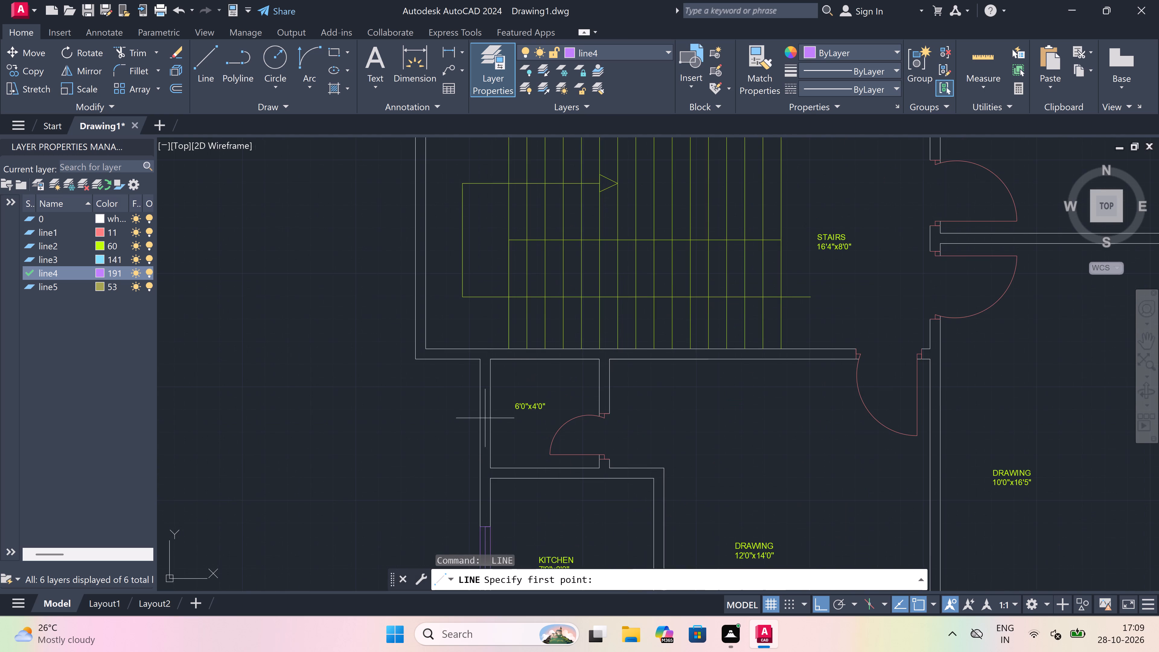
{"action": "scroll", "coordinate": [481, 423], "scroll_direction": "up", "scroll_amount": 2}
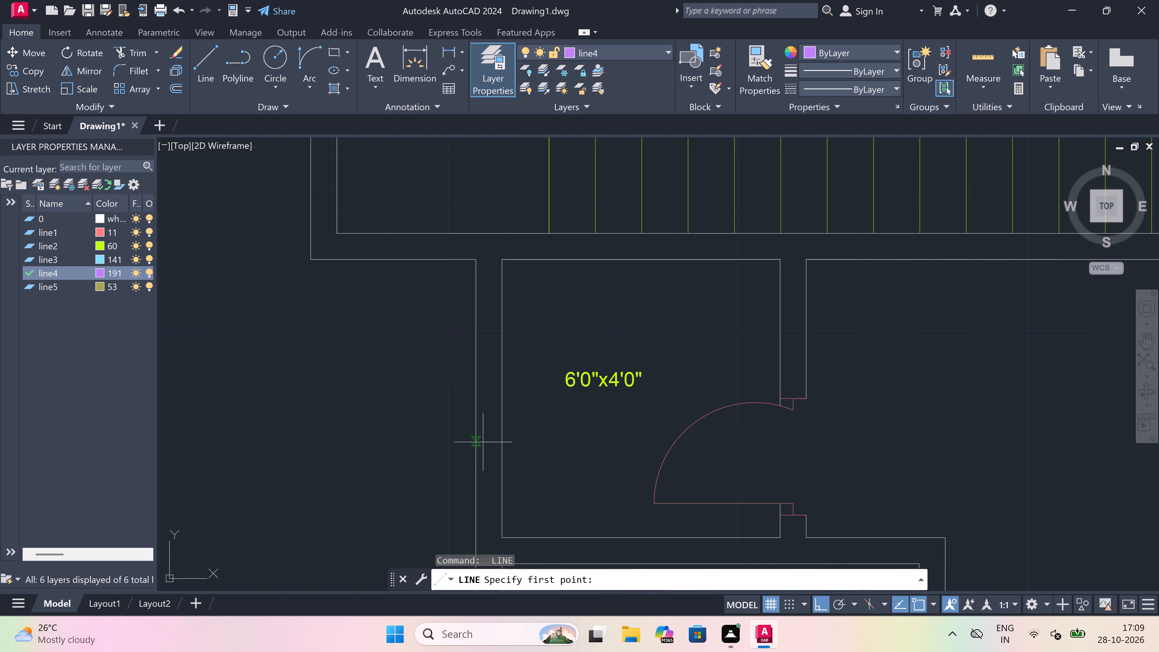
{"action": "left_click", "coordinate": [473, 452]}
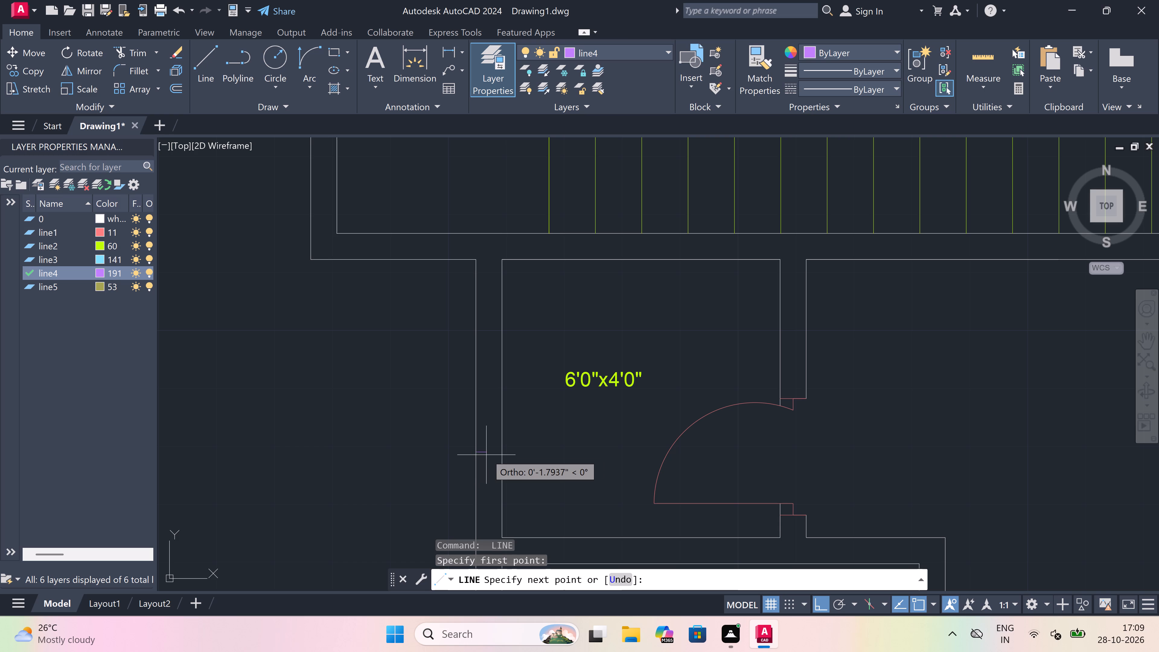
{"action": "left_click", "coordinate": [499, 448]}
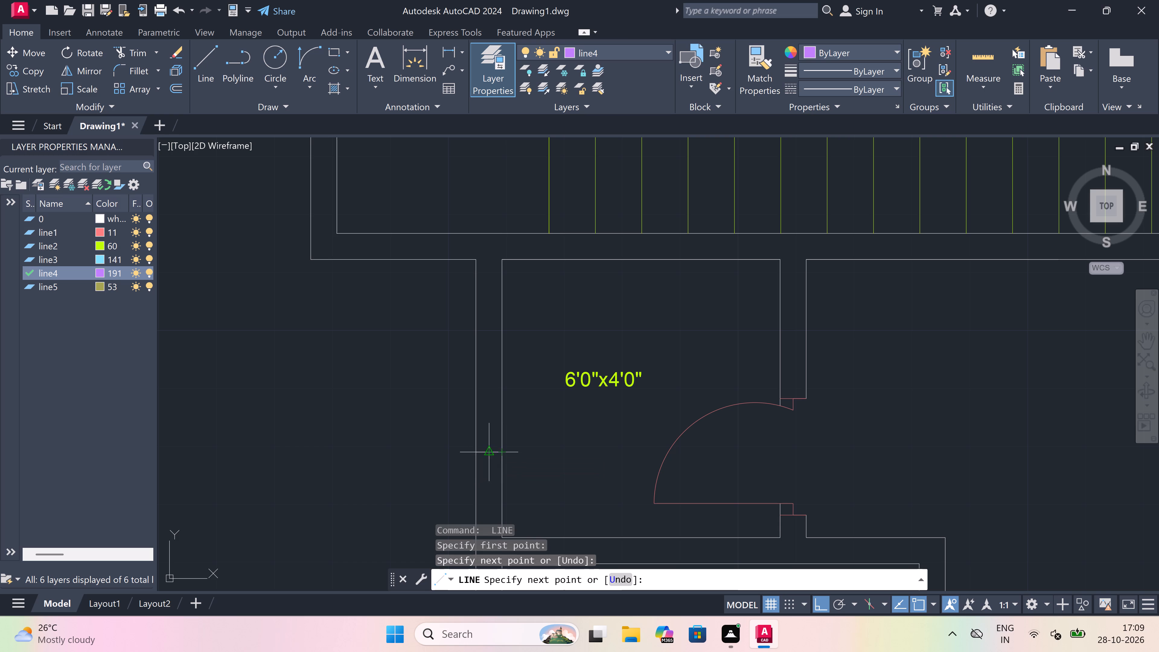
Draw a 2' window centre line north from the jamb's midpoint and add the north jamb across the 6'0"x4'0" room's west wall.
{"action": "left_click_drag", "start_coordinate": [485, 452], "coordinate": [487, 436]}
{"action": "key", "text": "2"}
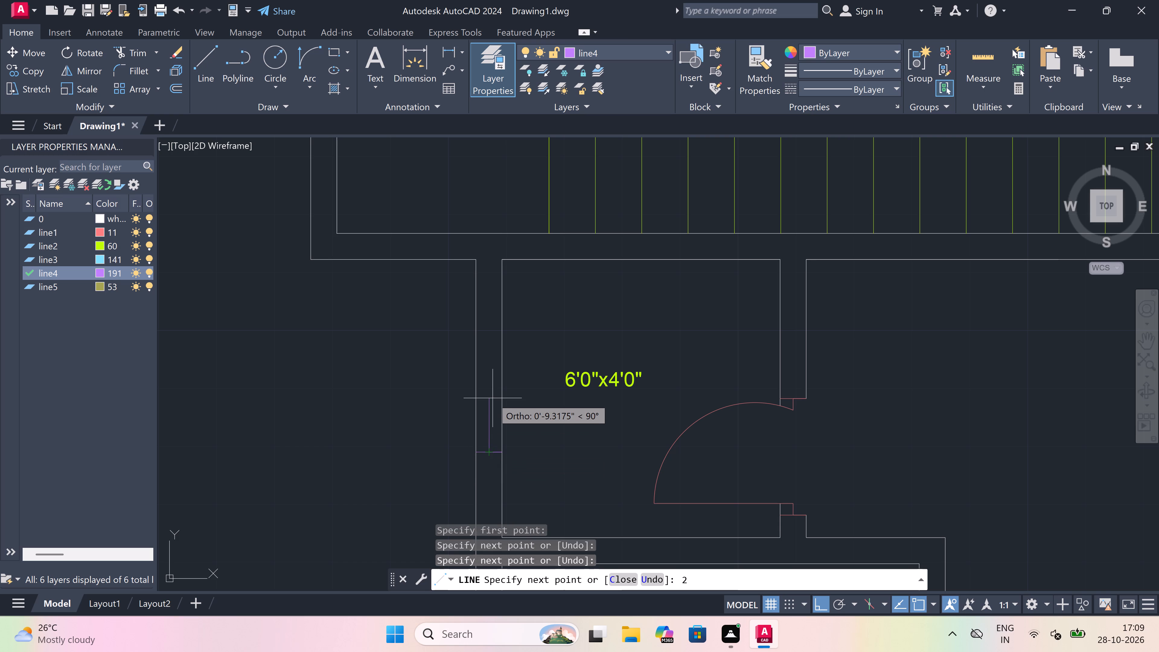
{"action": "type", "text": "'"}
{"action": "key", "text": "space"}
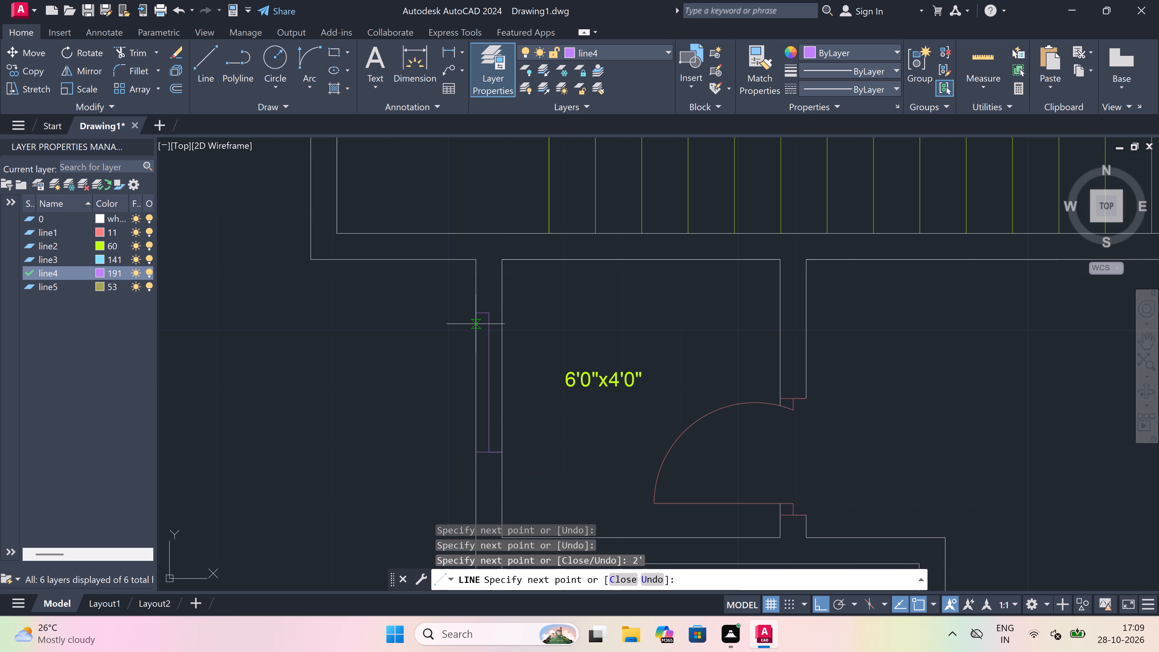
{"action": "left_click", "coordinate": [471, 307]}
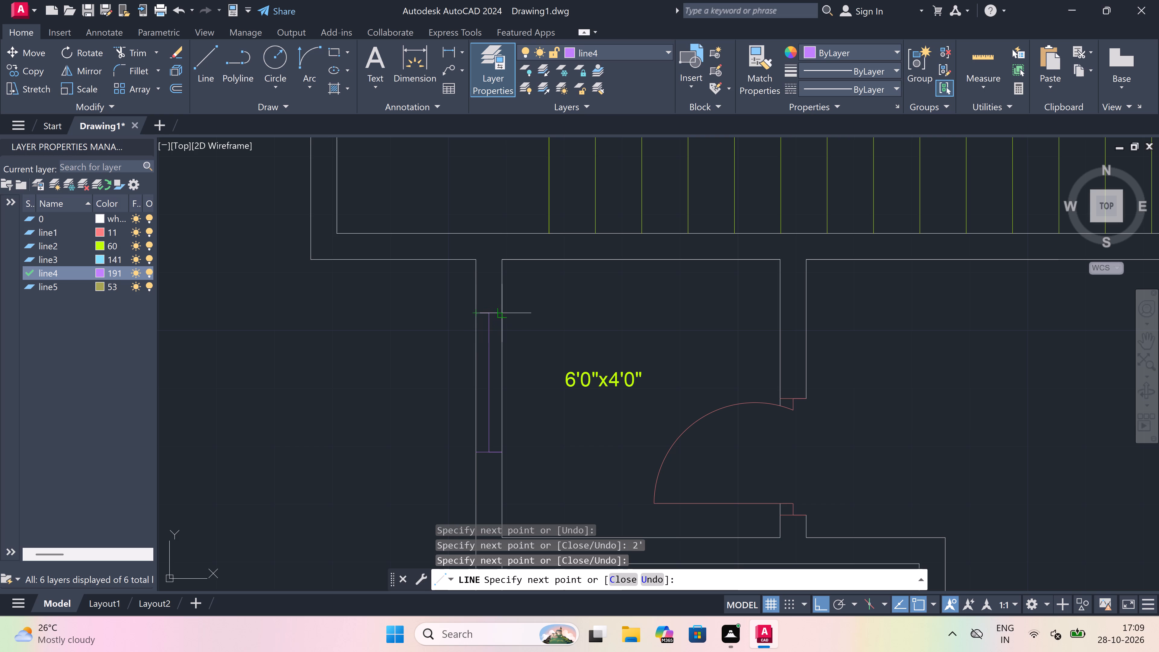
{"action": "left_click", "coordinate": [504, 312]}
{"action": "key", "text": "Escape"}
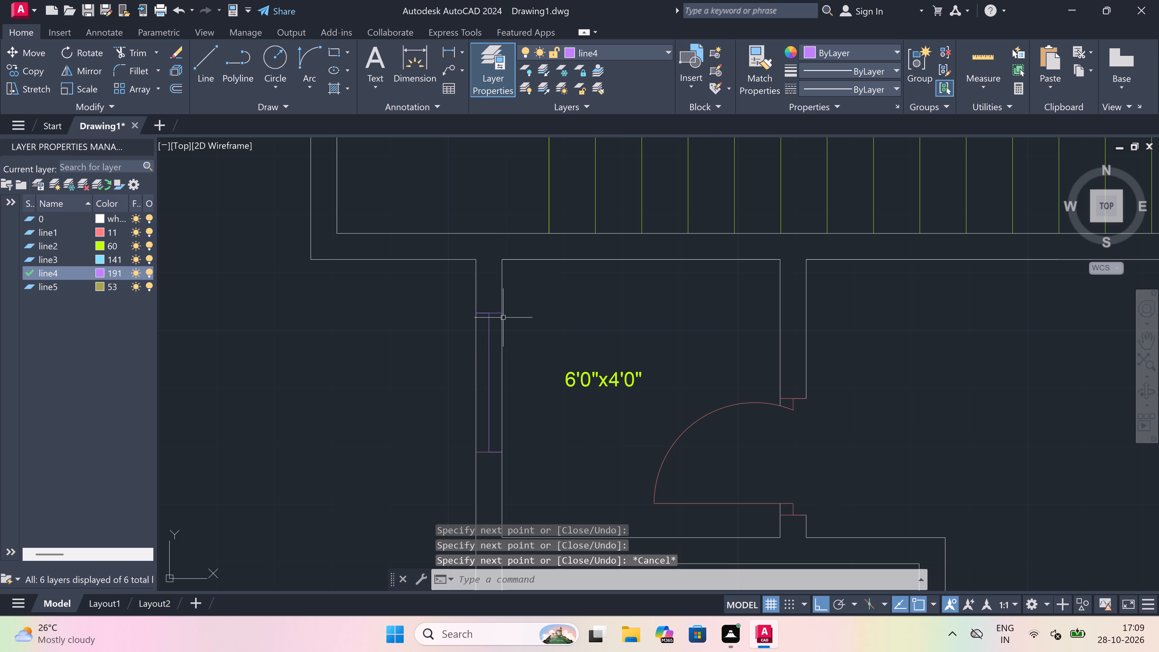
Trim both wall face lines between the window jambs on the 6'0"x4'0" room's west wall.
{"action": "type", "text": "tr"}
{"action": "key", "text": "space"}
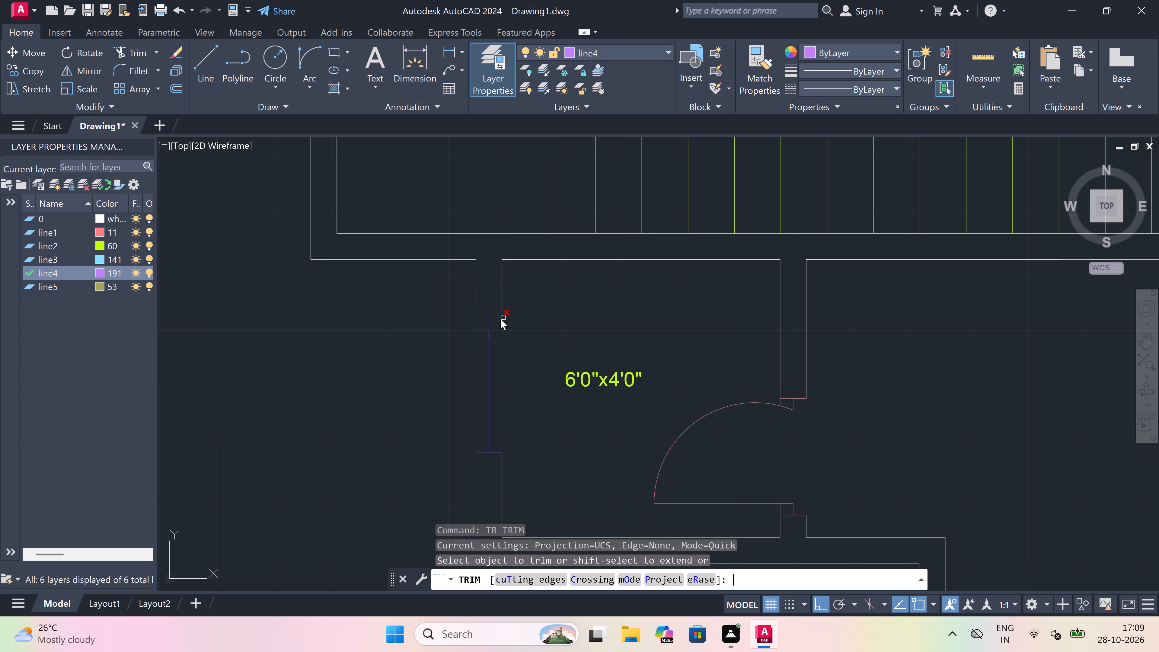
{"action": "left_click", "coordinate": [501, 357]}
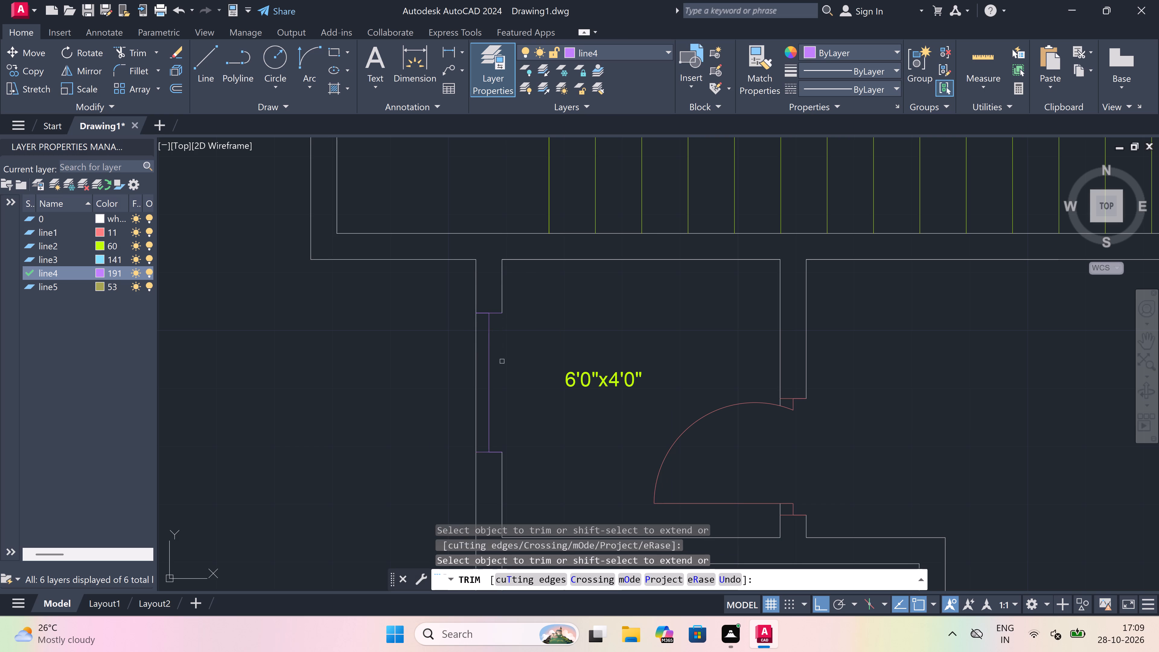
{"action": "left_click", "coordinate": [481, 353]}
{"action": "left_click", "coordinate": [474, 356]}
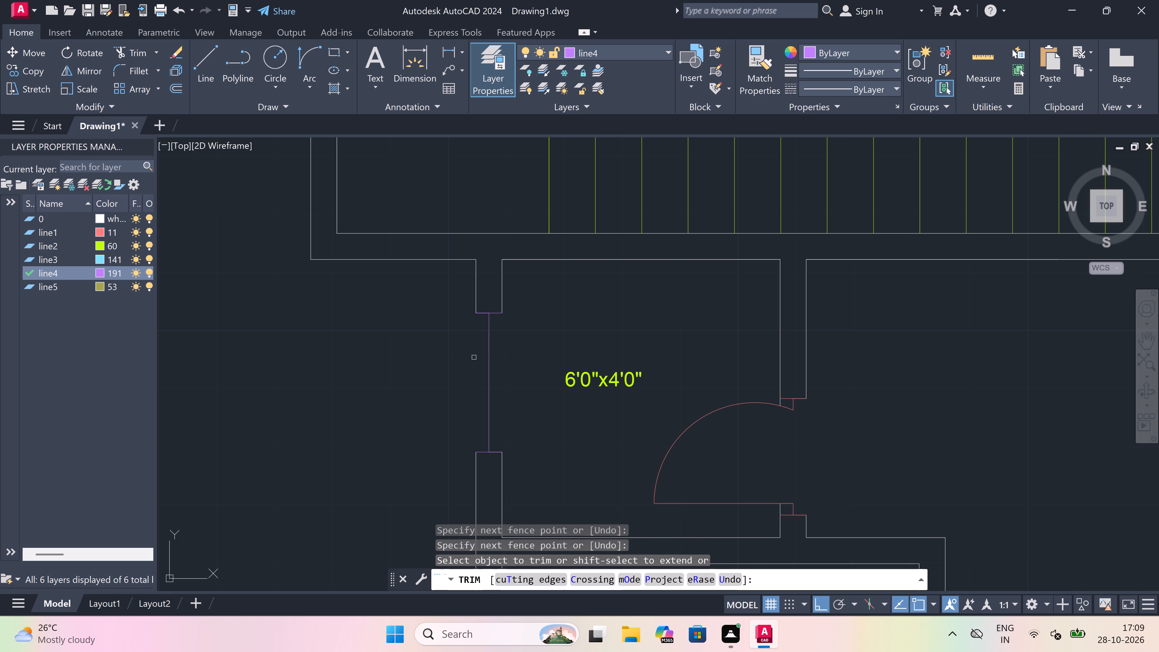
{"action": "key", "text": "Escape"}
Draw the outer and inner window lines between the jamb ends along both faces of the 6'0"x4'0" room's west wall.
{"action": "key", "text": "l"}
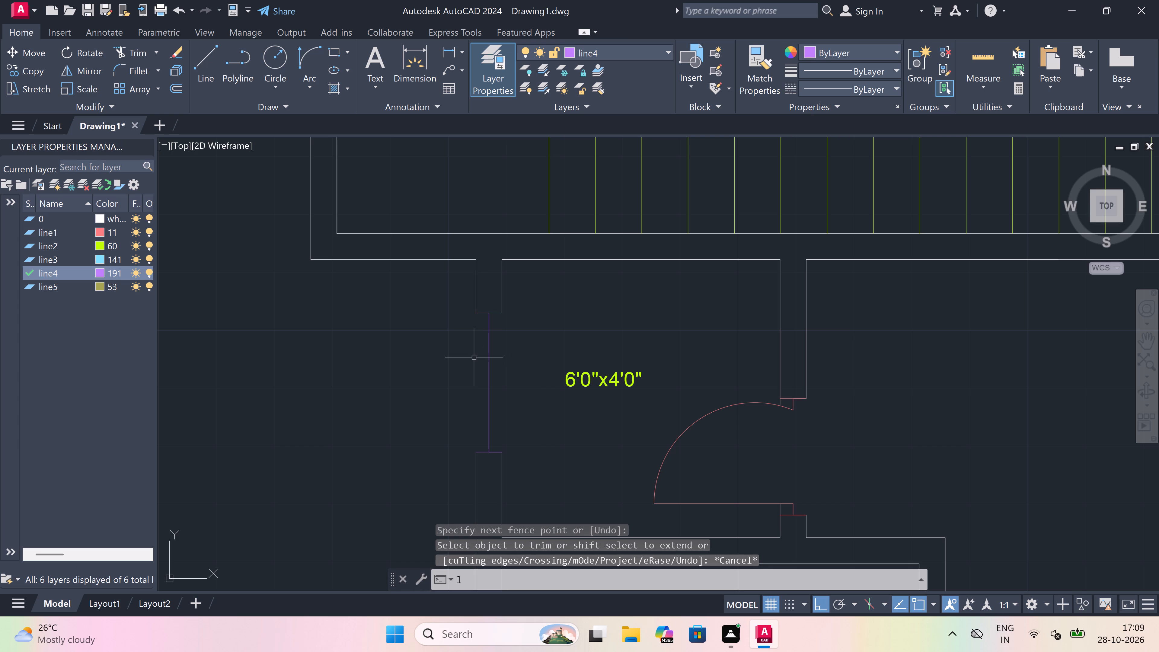
{"action": "key", "text": "space"}
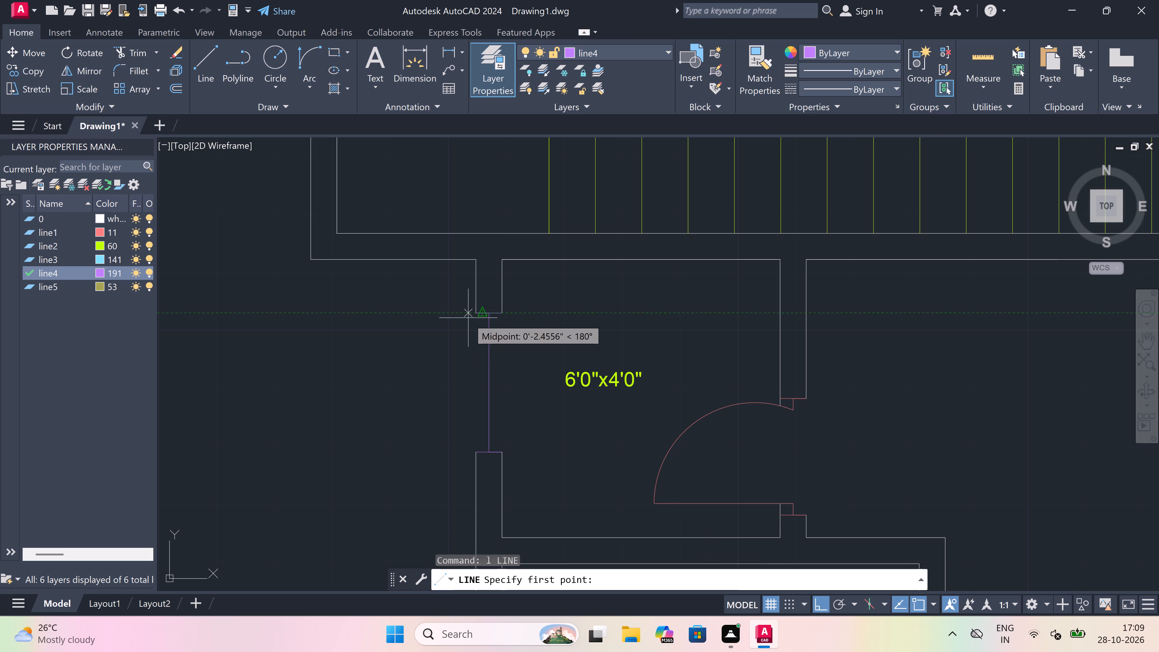
{"action": "left_click", "coordinate": [472, 315]}
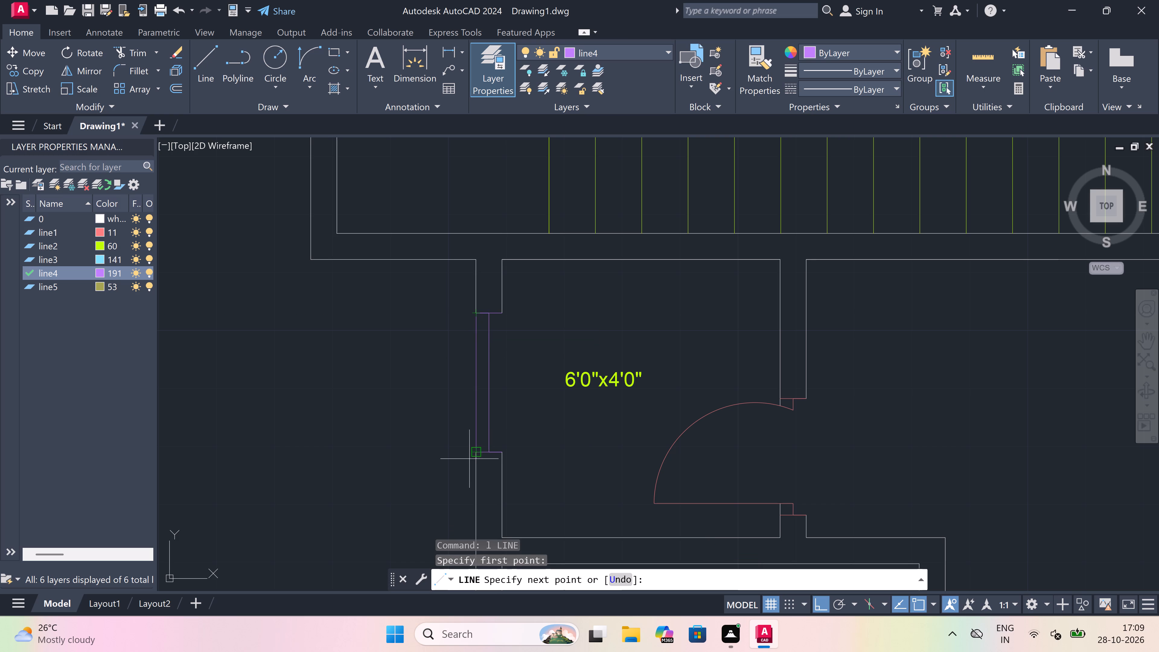
{"action": "left_click", "coordinate": [474, 449]}
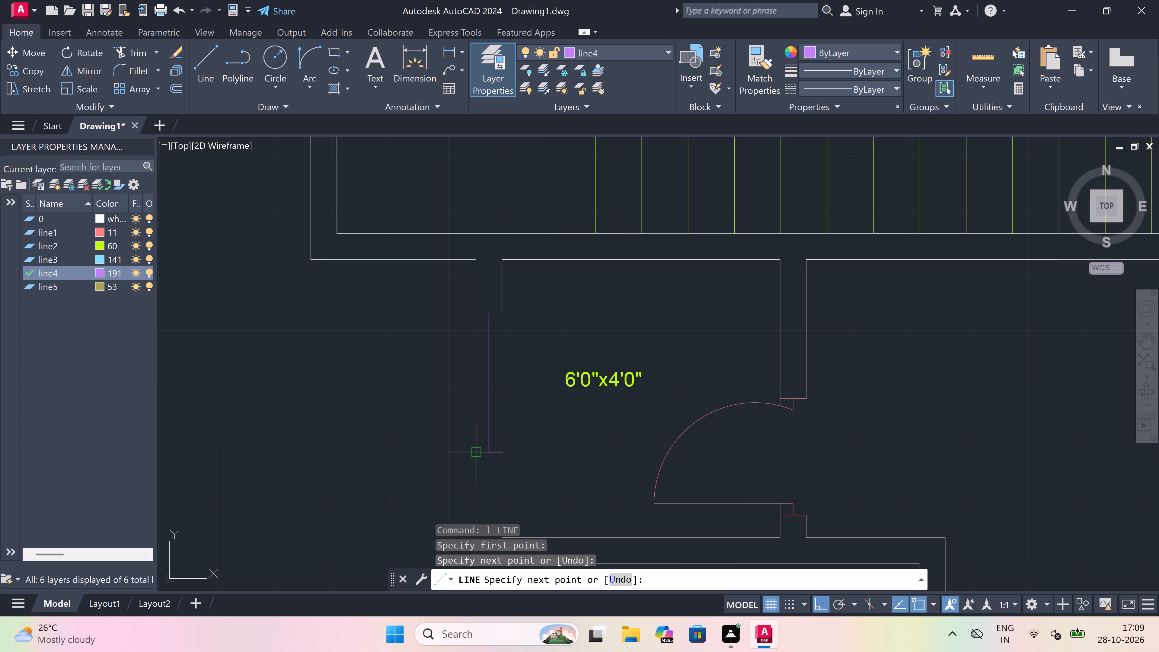
{"action": "key", "text": "Escape"}
{"action": "key", "text": "space"}
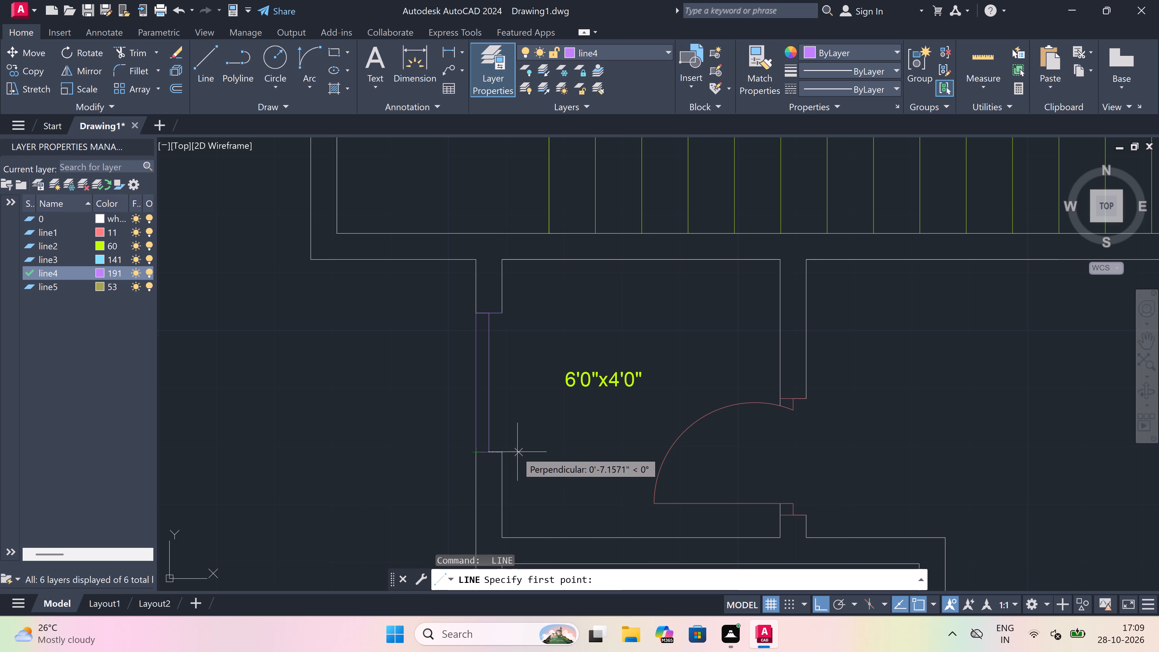
{"action": "left_click_drag", "start_coordinate": [503, 453], "coordinate": [504, 442]}
{"action": "left_click", "coordinate": [500, 314]}
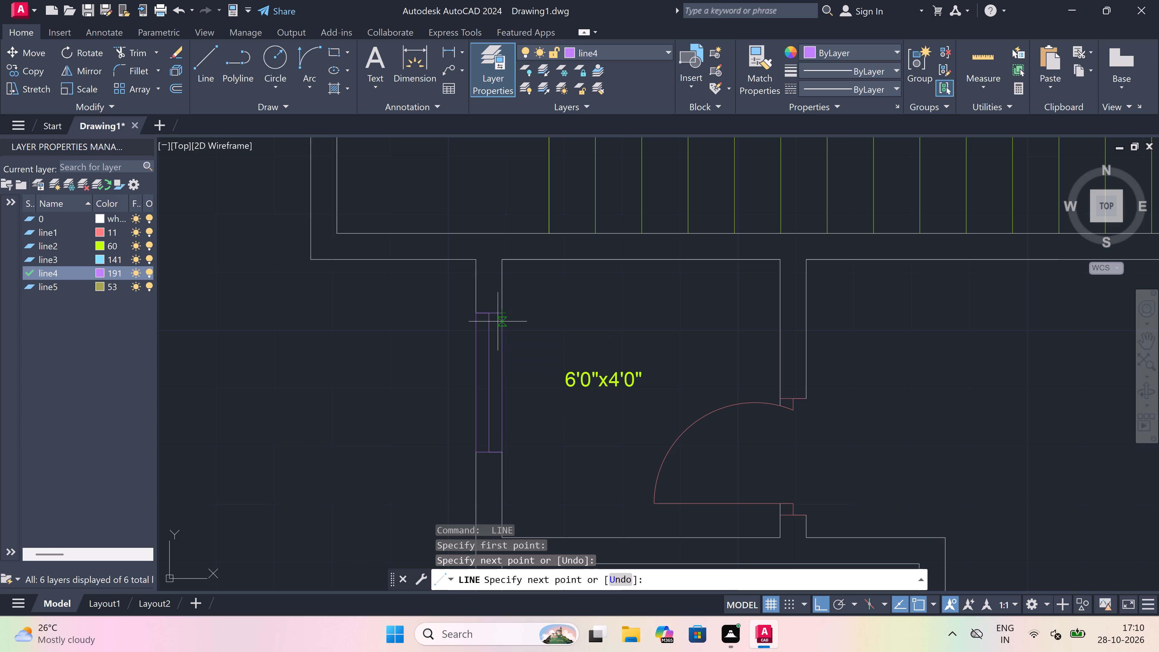
{"action": "key", "text": "Escape"}
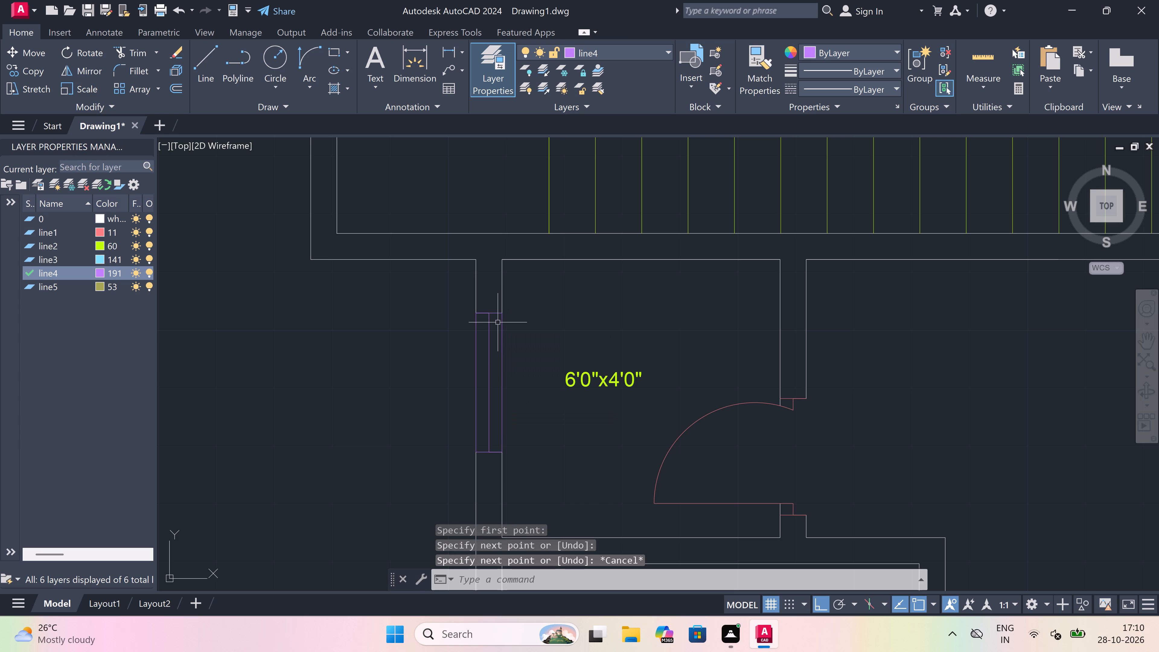
Draw the north window jamb across the west wall of the stairs, near the wall's north end.
{"action": "key", "text": "space"}
{"action": "scroll", "coordinate": [530, 344], "scroll_direction": "down", "scroll_amount": 4}
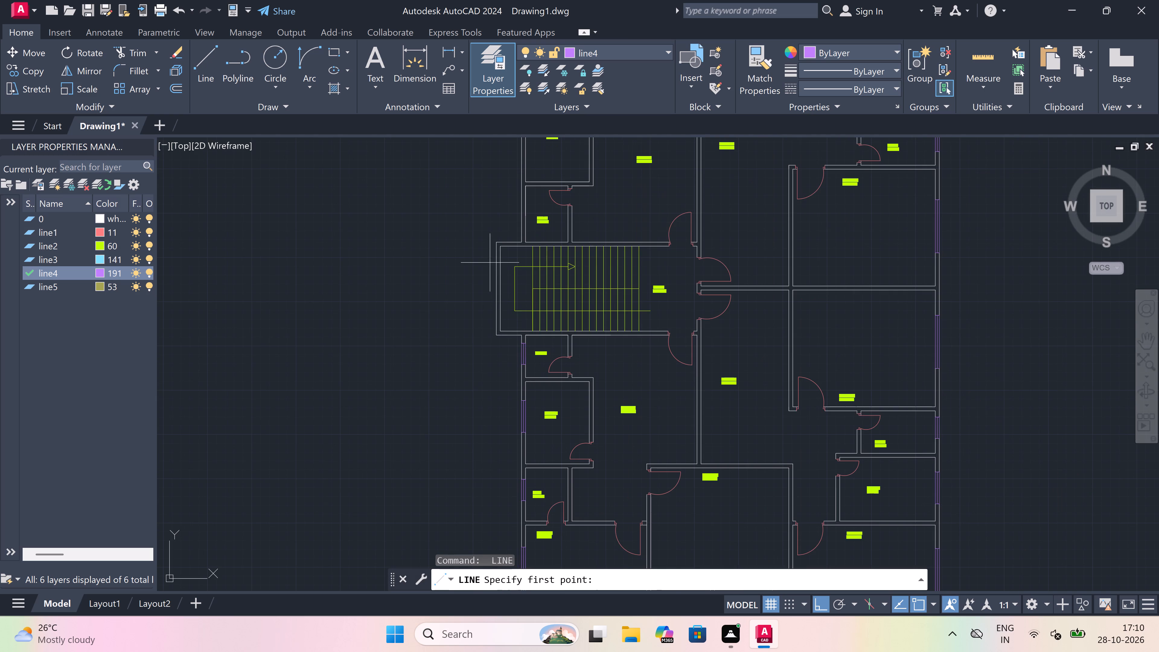
{"action": "scroll", "coordinate": [488, 248], "scroll_direction": "up", "scroll_amount": 1}
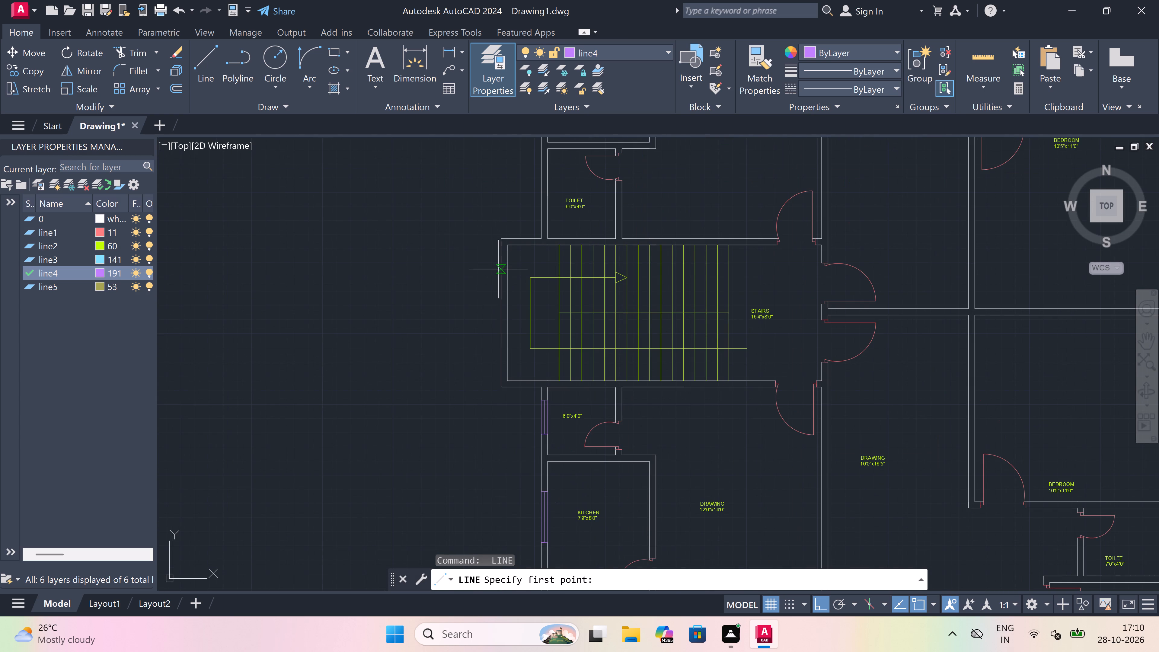
{"action": "left_click", "coordinate": [499, 268]}
{"action": "scroll", "coordinate": [502, 266], "scroll_direction": "up", "scroll_amount": 4}
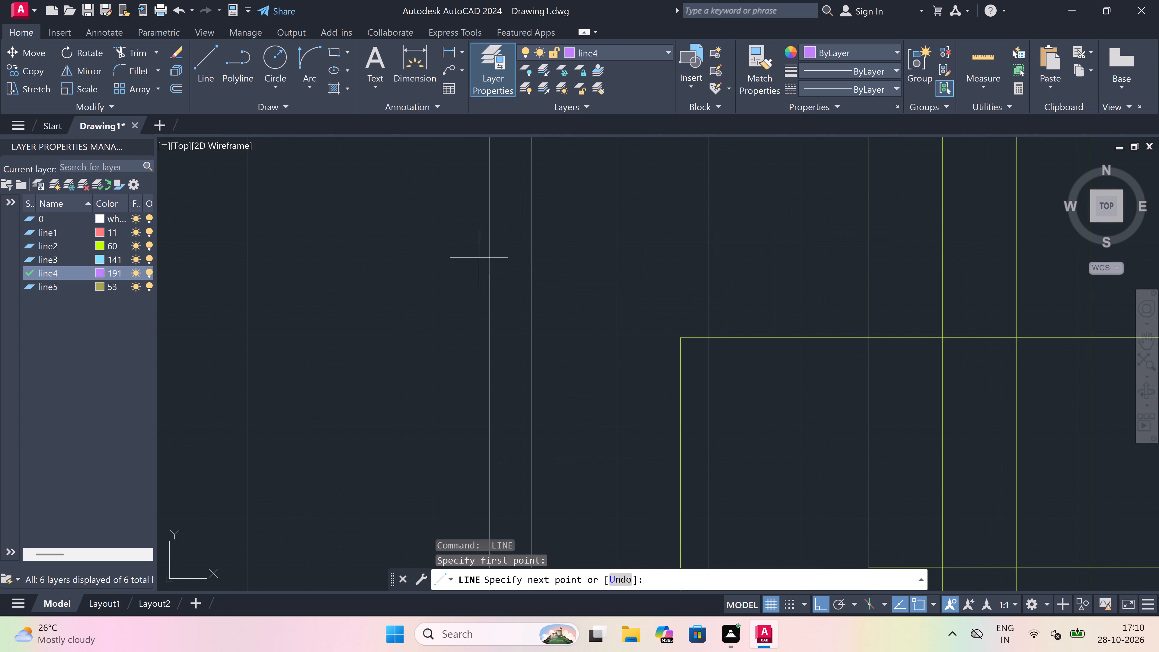
{"action": "left_click", "coordinate": [532, 273]}
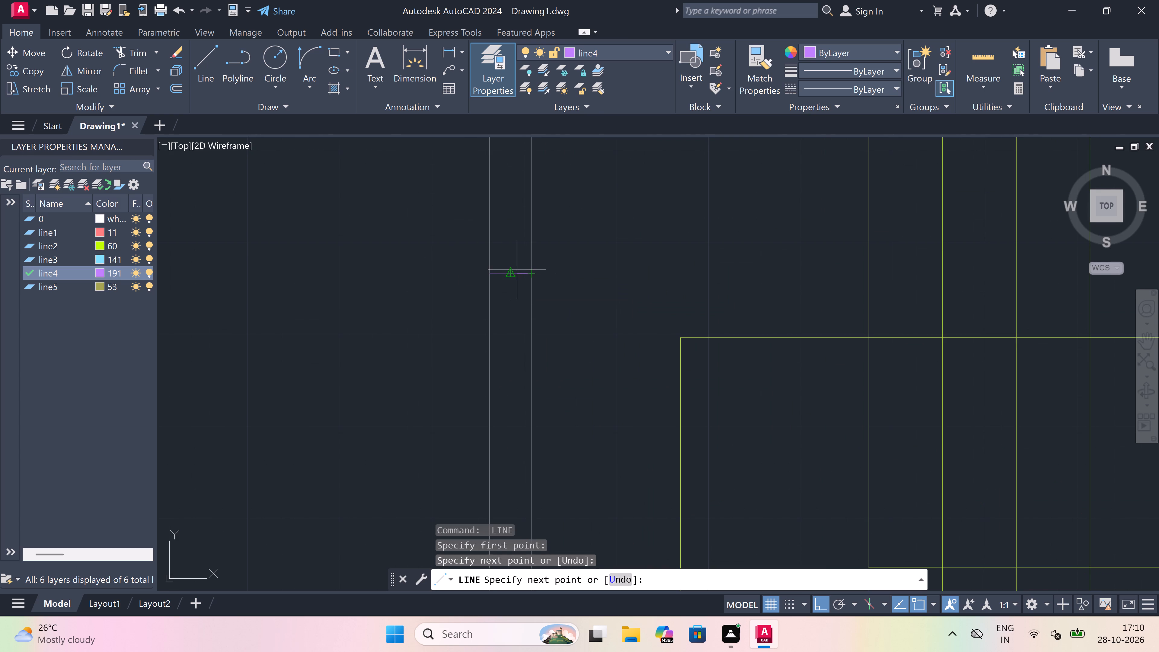
Draw a 5' window centre line south from the jamb's midpoint and add the south jamb across the stairs' west wall.
{"action": "left_click", "coordinate": [513, 270]}
{"action": "scroll", "coordinate": [513, 269], "scroll_direction": "down", "scroll_amount": 5}
{"action": "scroll", "coordinate": [513, 303], "scroll_direction": "up", "scroll_amount": 4}
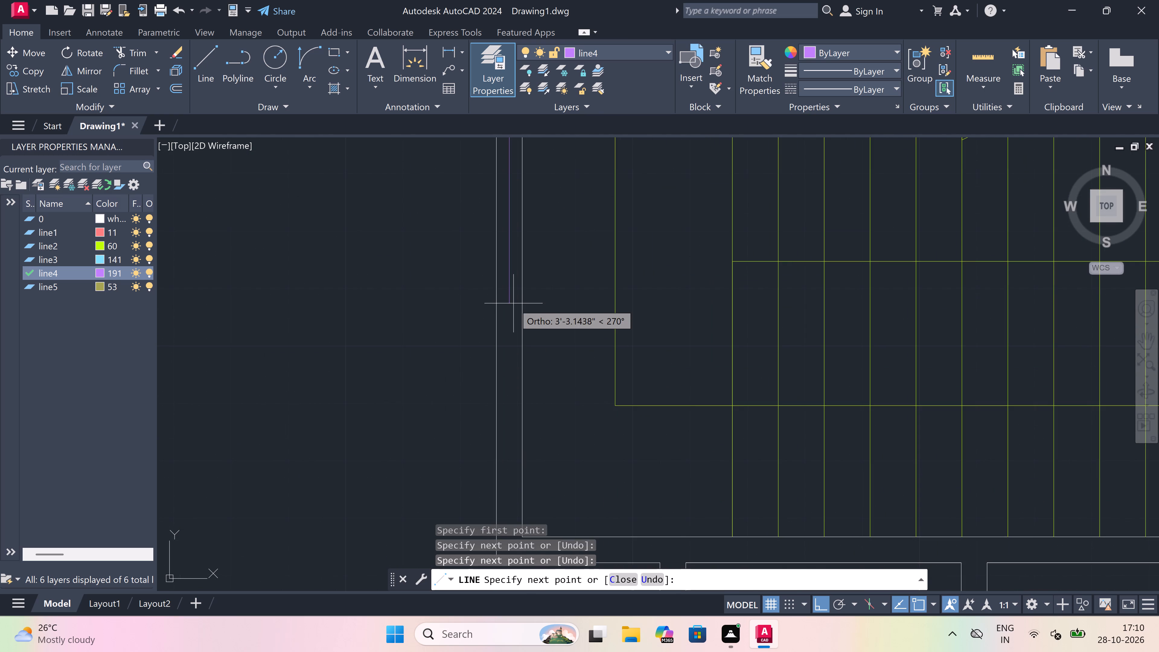
{"action": "key", "text": "5"}
{"action": "type", "text": "'"}
{"action": "key", "text": "space"}
{"action": "scroll", "coordinate": [513, 304], "scroll_direction": "down", "scroll_amount": 4}
{"action": "scroll", "coordinate": [509, 305], "scroll_direction": "up", "scroll_amount": 4}
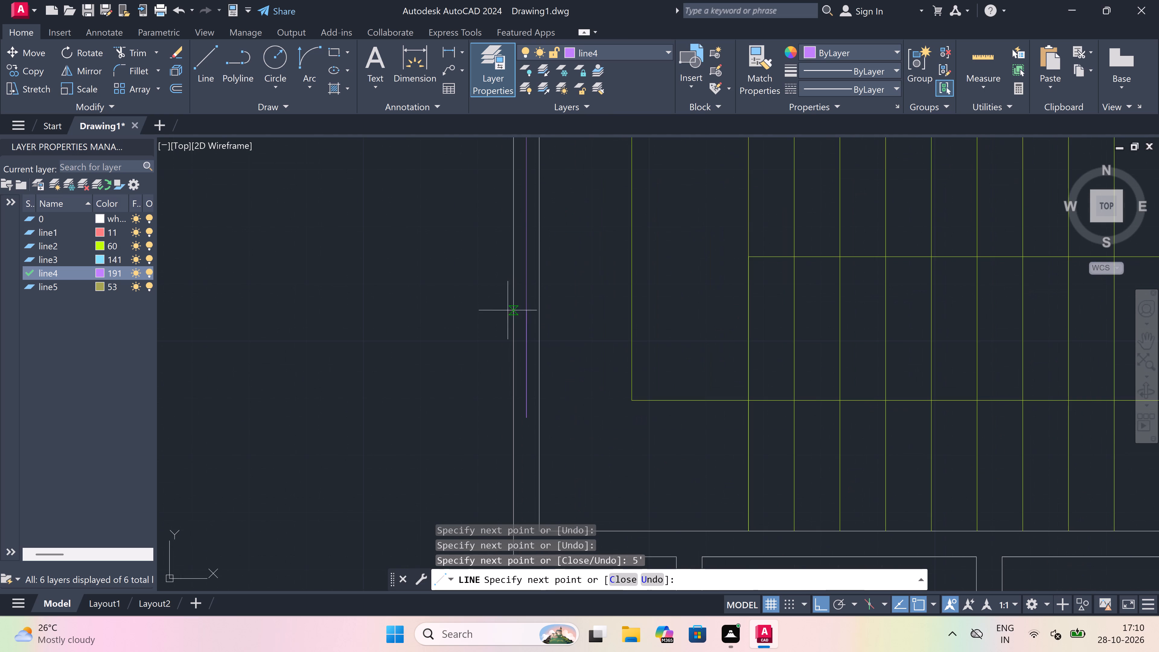
{"action": "left_click", "coordinate": [514, 415]}
{"action": "scroll", "coordinate": [531, 423], "scroll_direction": "up", "scroll_amount": 3}
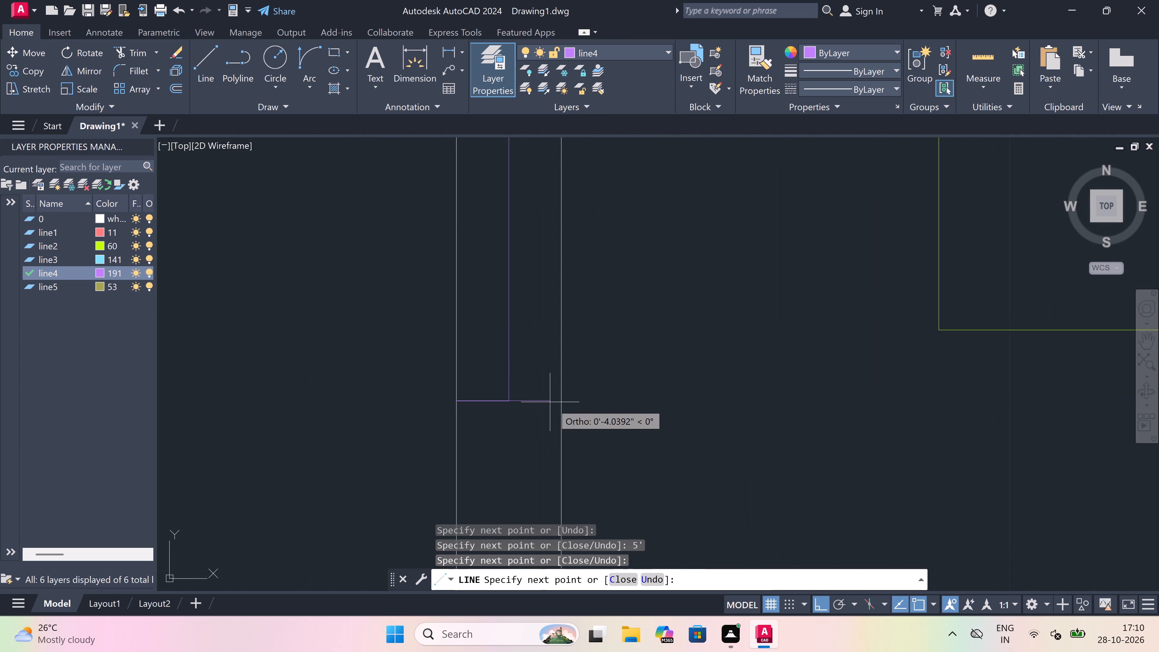
{"action": "left_click", "coordinate": [559, 404]}
{"action": "key", "text": "Escape"}
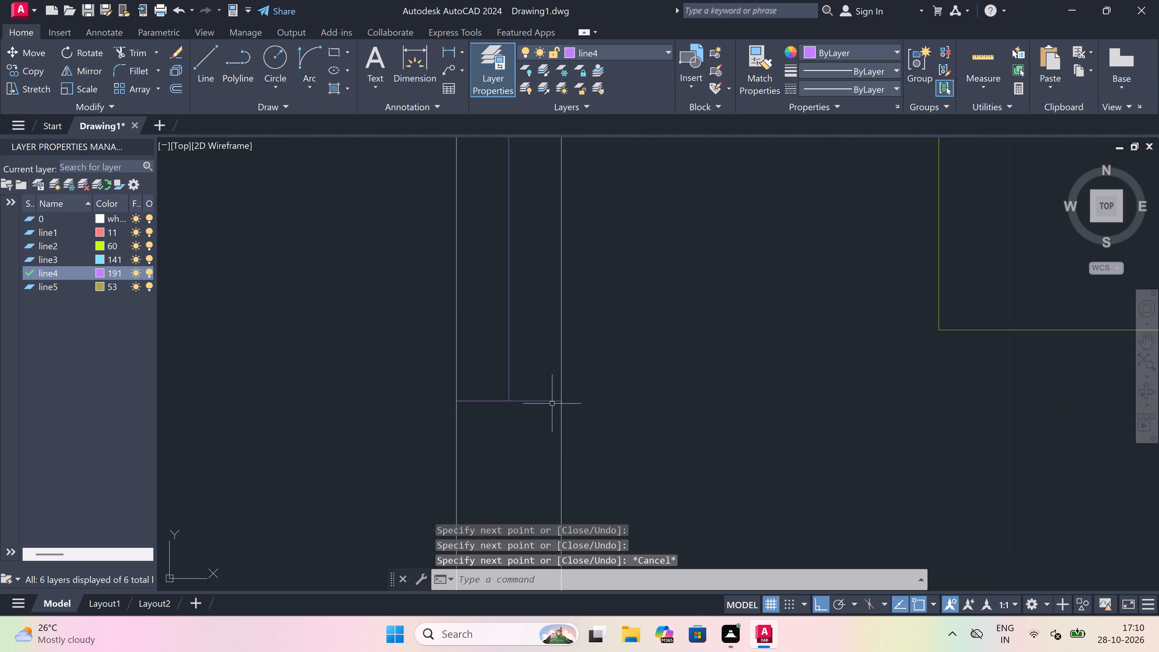
Trim both wall face lines between the window jambs on the stairs' west wall.
{"action": "type", "text": "tr"}
{"action": "key", "text": "space"}
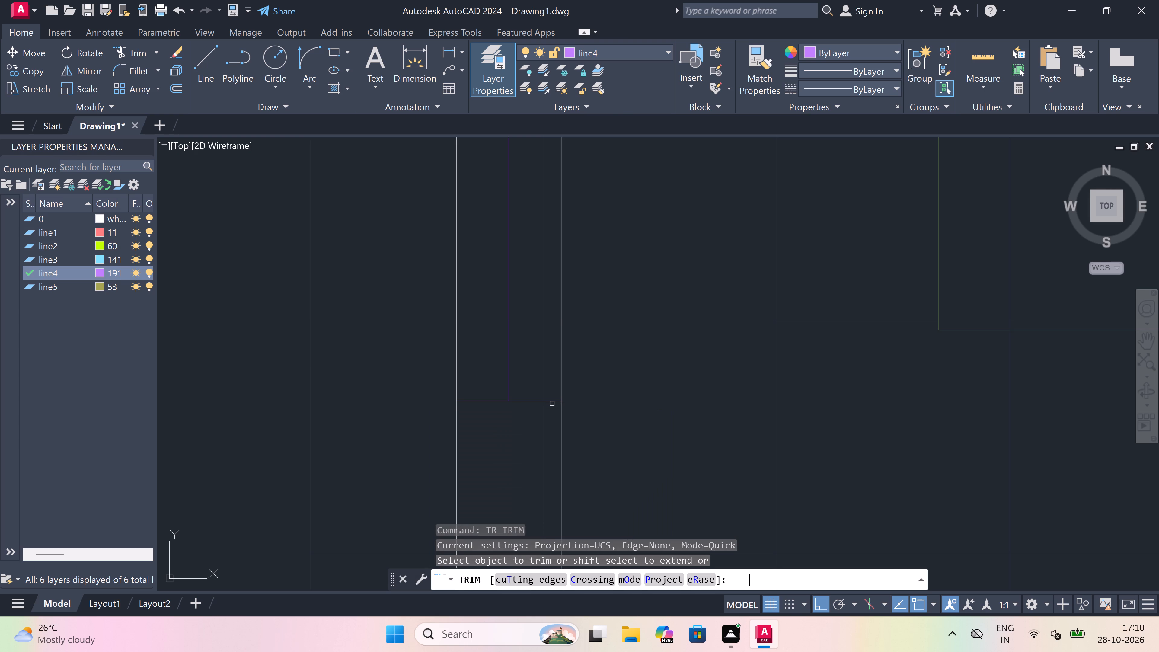
{"action": "scroll", "coordinate": [550, 404], "scroll_direction": "down", "scroll_amount": 5}
{"action": "scroll", "coordinate": [534, 354], "scroll_direction": "down", "scroll_amount": 4}
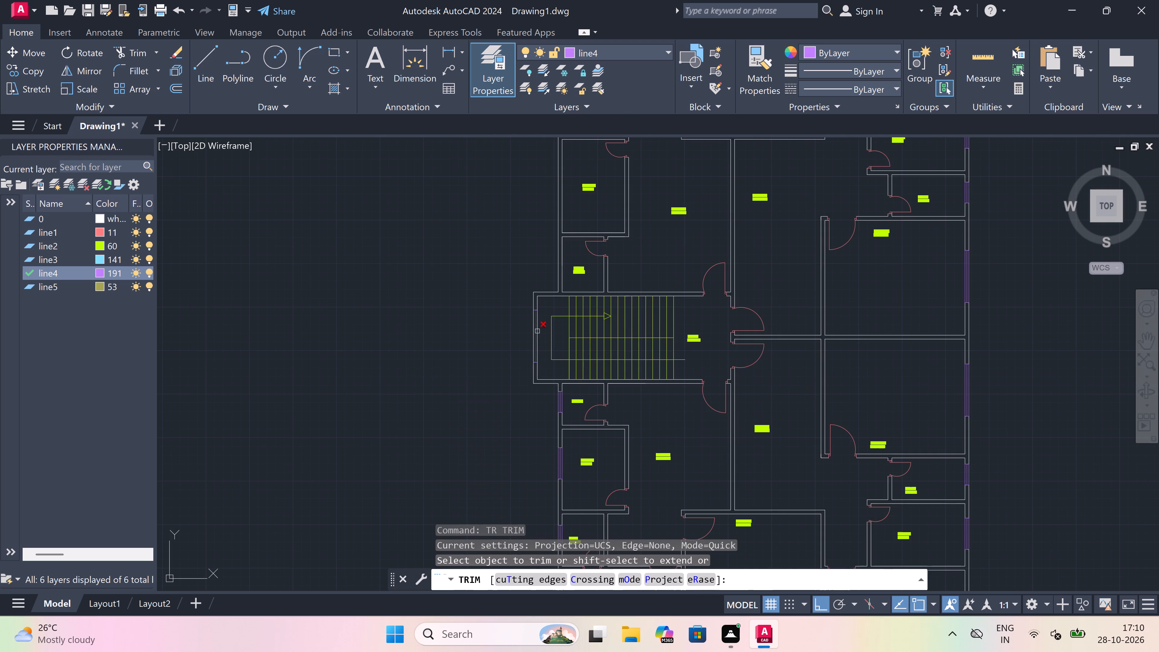
{"action": "scroll", "coordinate": [537, 322], "scroll_direction": "up", "scroll_amount": 3}
{"action": "left_click", "coordinate": [532, 321]}
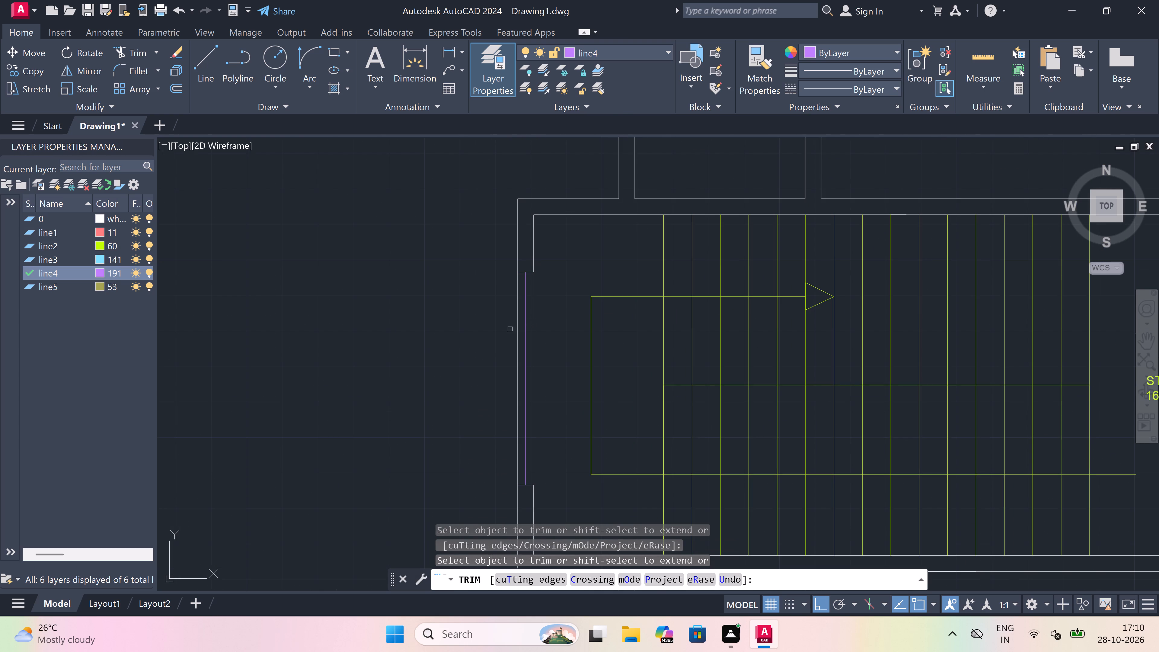
{"action": "left_click", "coordinate": [520, 340]}
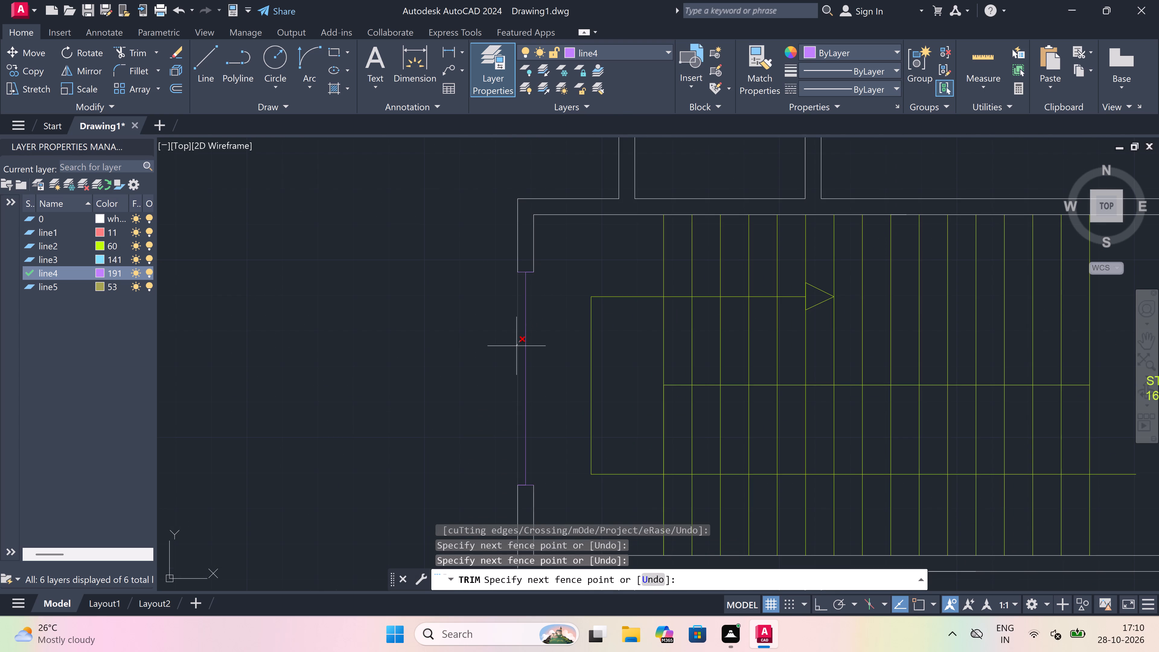
{"action": "left_click", "coordinate": [439, 334]}
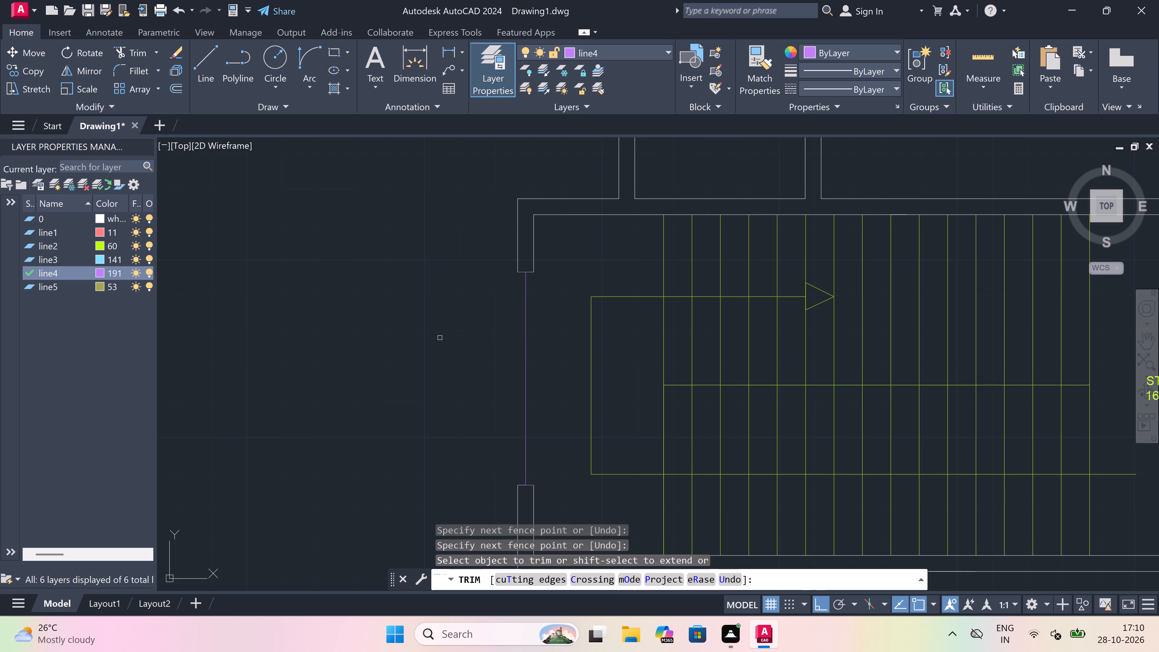
{"action": "key", "text": "Escape"}
Draw the inner and outer window lines between the jamb ends along both faces of the stairs' west wall.
{"action": "key", "text": "l"}
{"action": "key", "text": "space"}
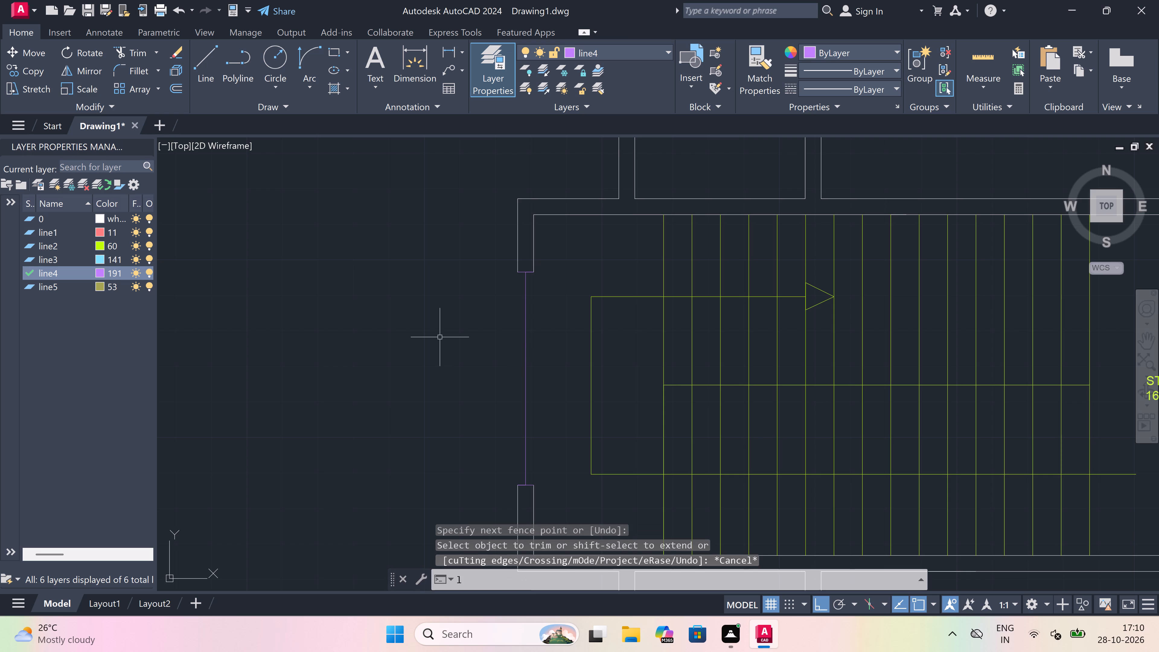
{"action": "left_click", "coordinate": [534, 274]}
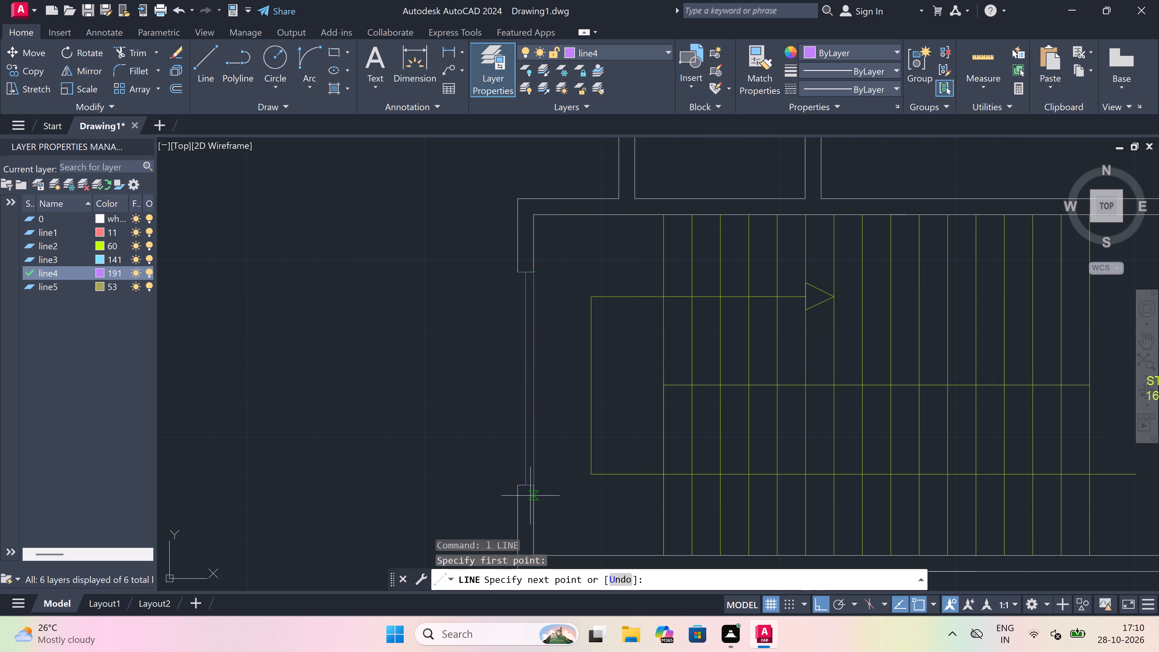
{"action": "left_click", "coordinate": [535, 477]}
{"action": "left_click_drag", "start_coordinate": [535, 482], "coordinate": [537, 478]}
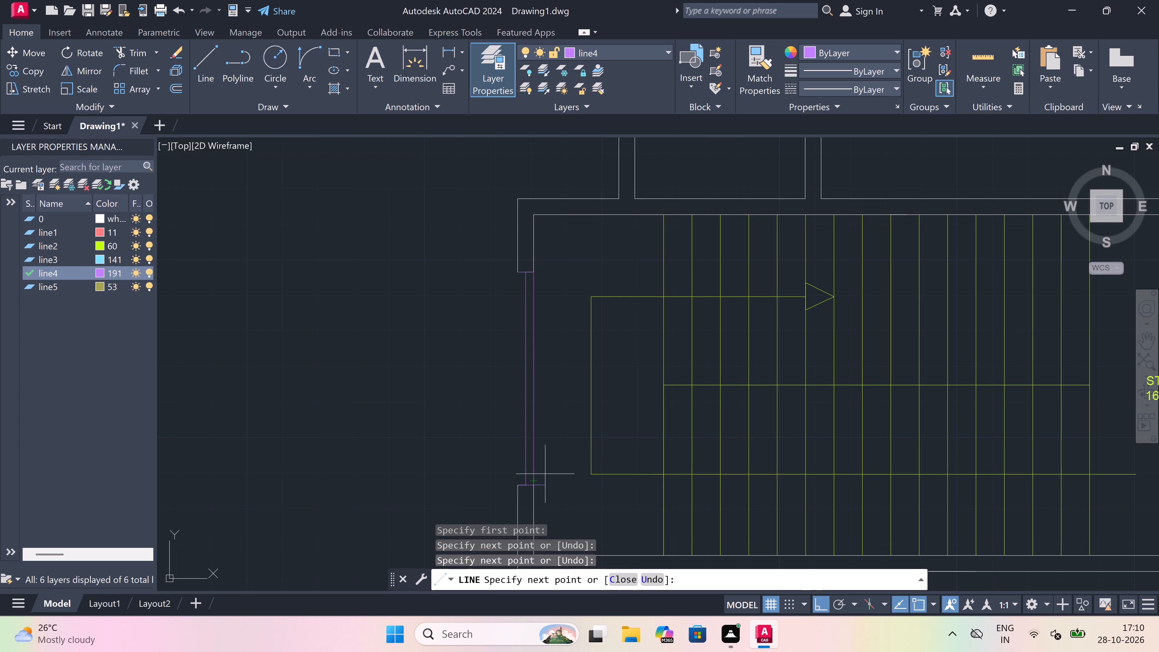
{"action": "key", "text": "Escape"}
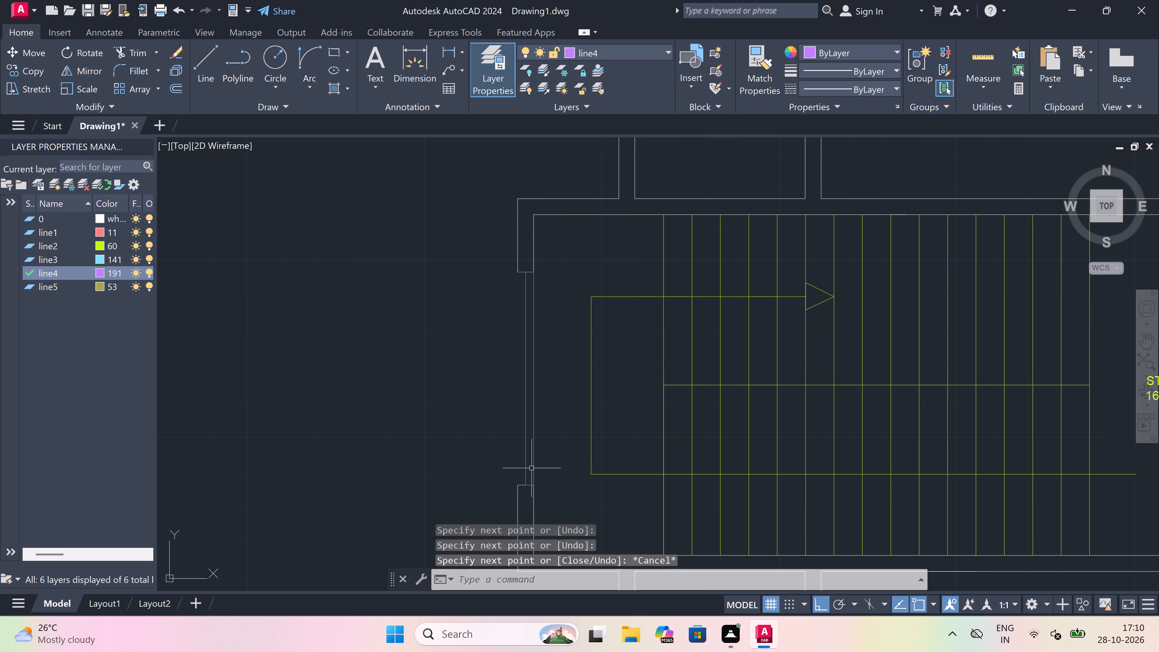
{"action": "key", "text": "space"}
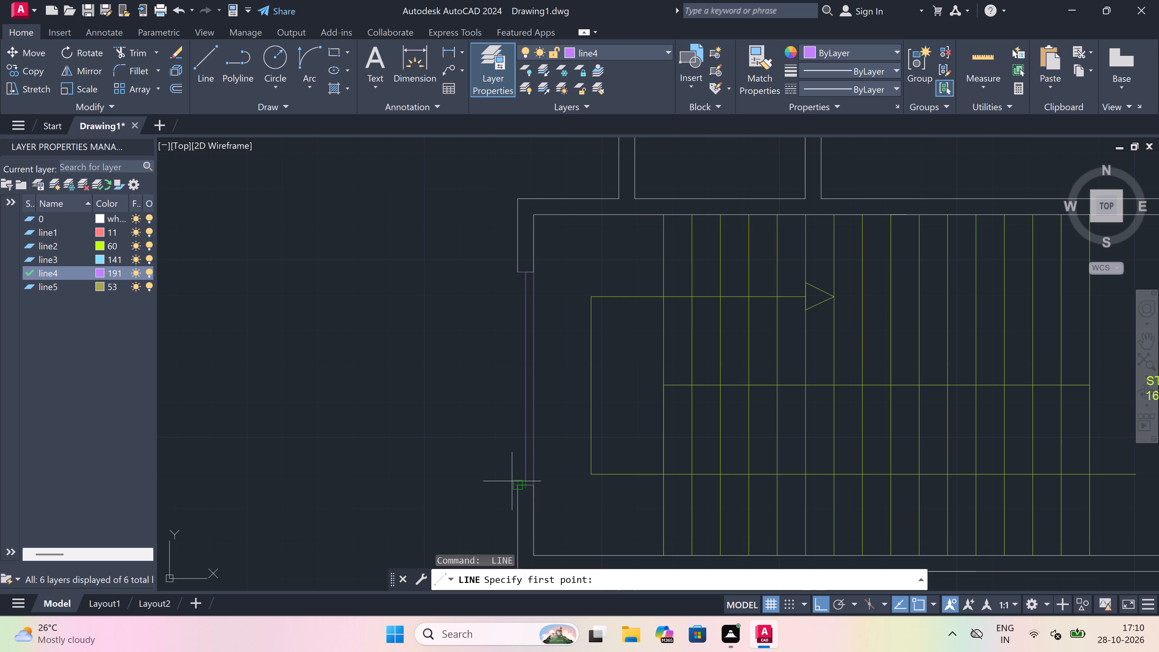
{"action": "left_click_drag", "start_coordinate": [516, 484], "coordinate": [518, 455]}
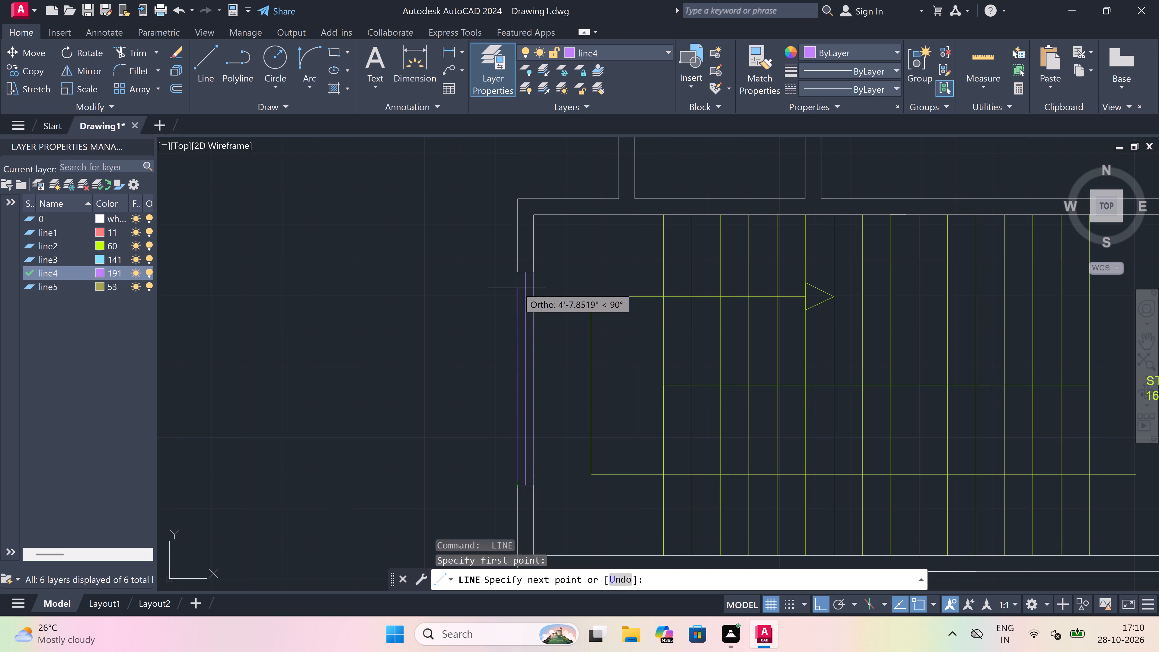
{"action": "left_click", "coordinate": [517, 273]}
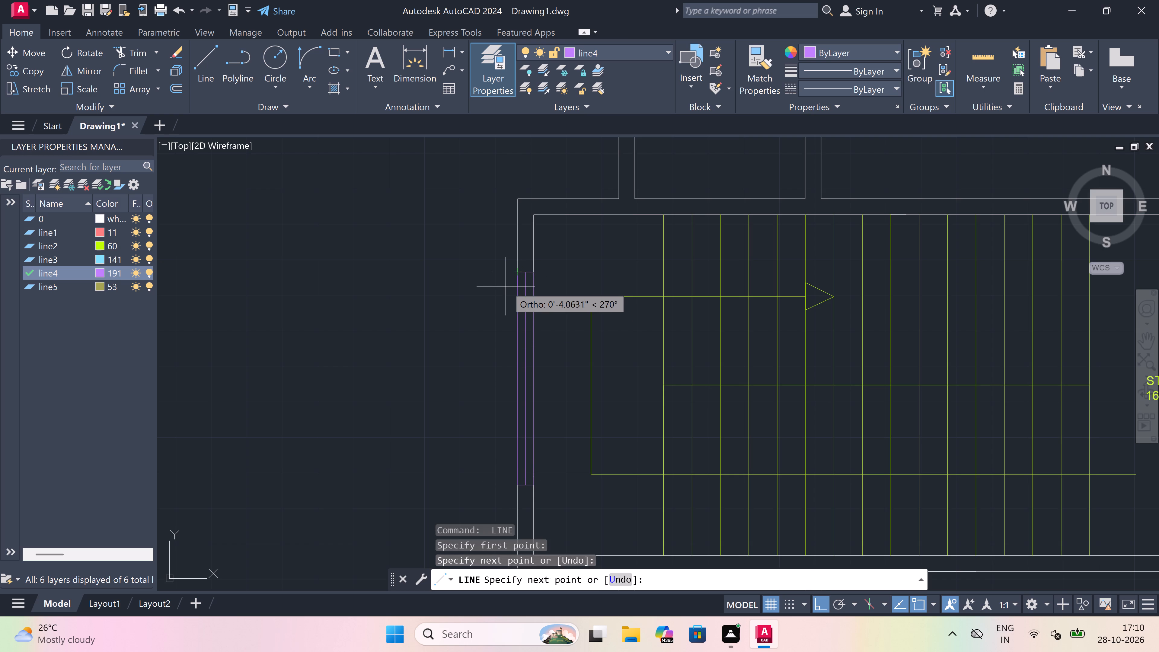
{"action": "key", "text": "Escape"}
Draw the north window jamb across the west wall of the 6'0"x4'0" toilet just north of the stairs.
{"action": "key", "text": "space"}
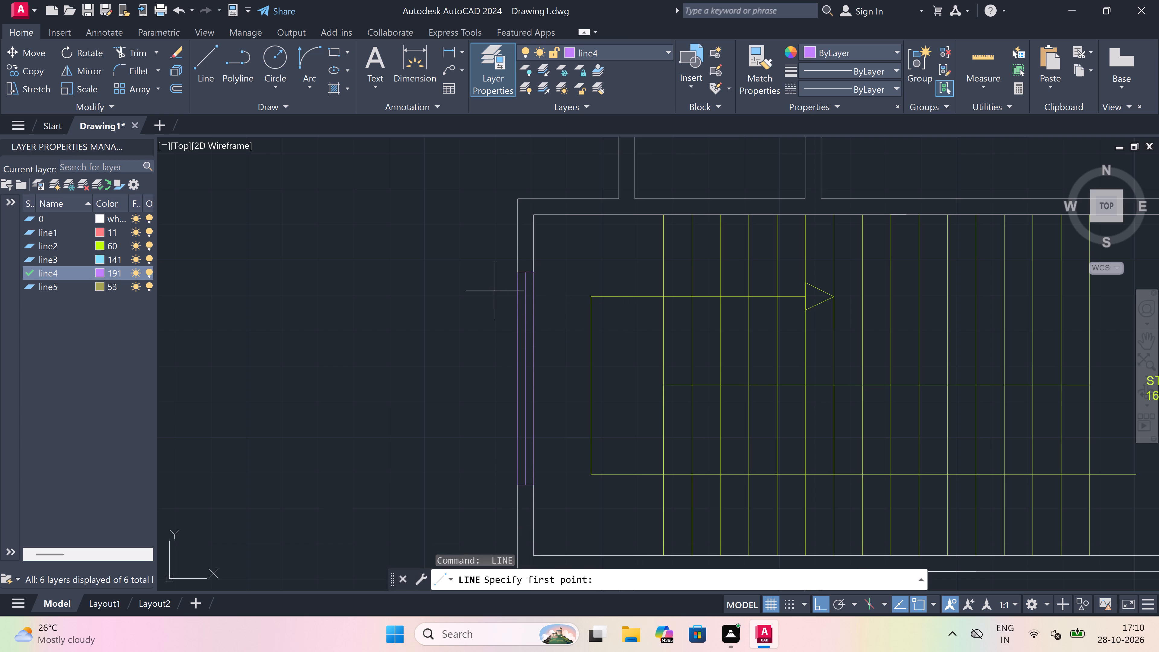
{"action": "scroll", "coordinate": [529, 346], "scroll_direction": "down", "scroll_amount": 4}
{"action": "scroll", "coordinate": [539, 270], "scroll_direction": "up", "scroll_amount": 2}
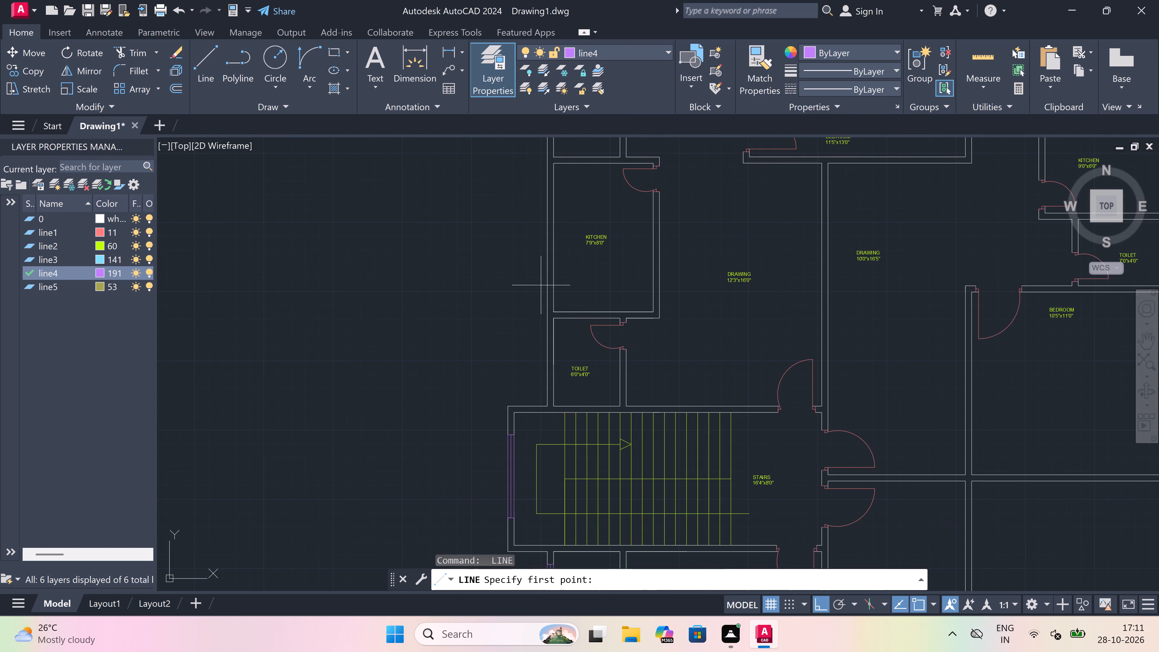
{"action": "scroll", "coordinate": [540, 332], "scroll_direction": "up", "scroll_amount": 2}
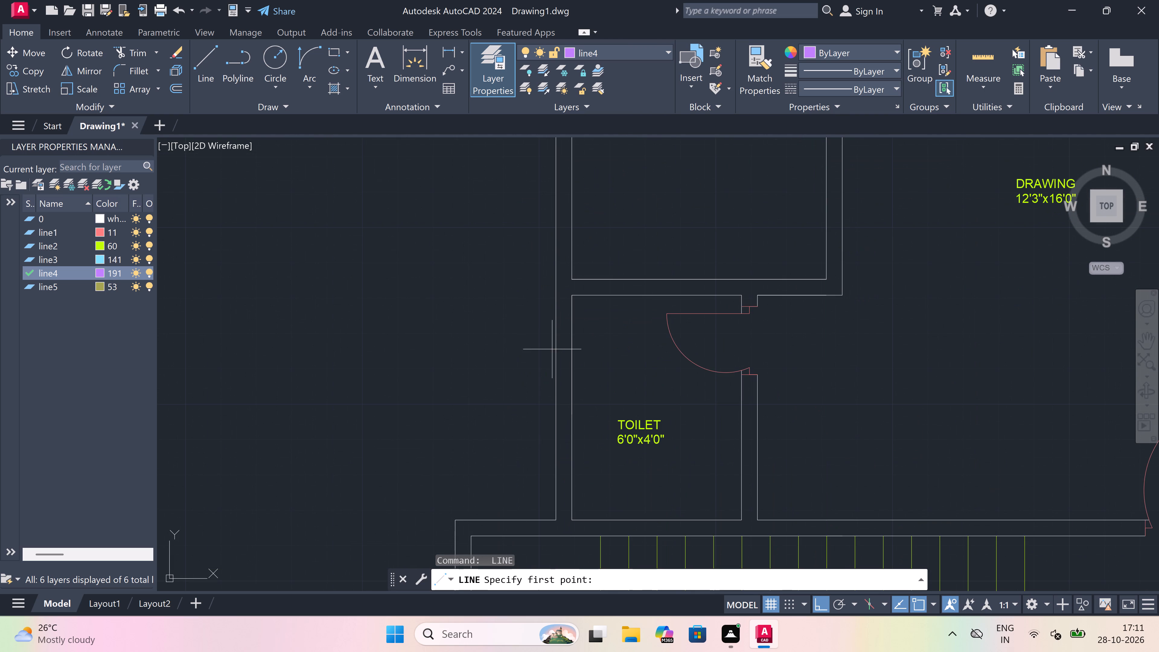
{"action": "left_click", "coordinate": [553, 350]}
{"action": "left_click", "coordinate": [567, 351]}
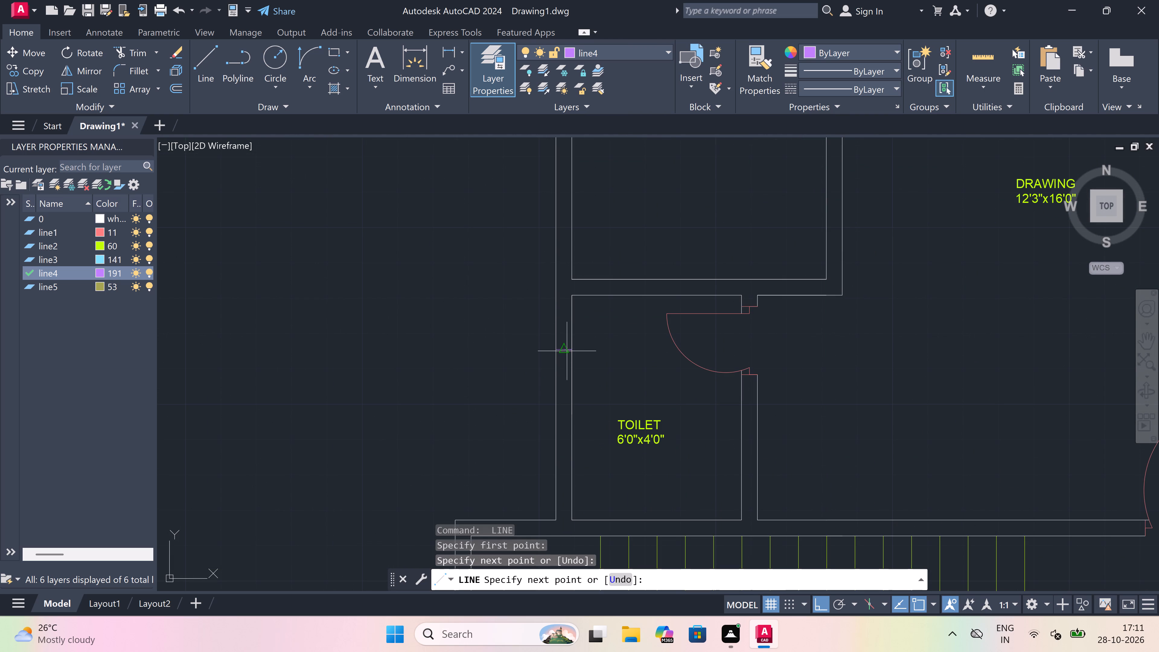
Draw a 2' window centre line south from the jamb's midpoint and add the south jamb across the toilet's west wall.
{"action": "left_click_drag", "start_coordinate": [567, 351], "coordinate": [566, 377]}
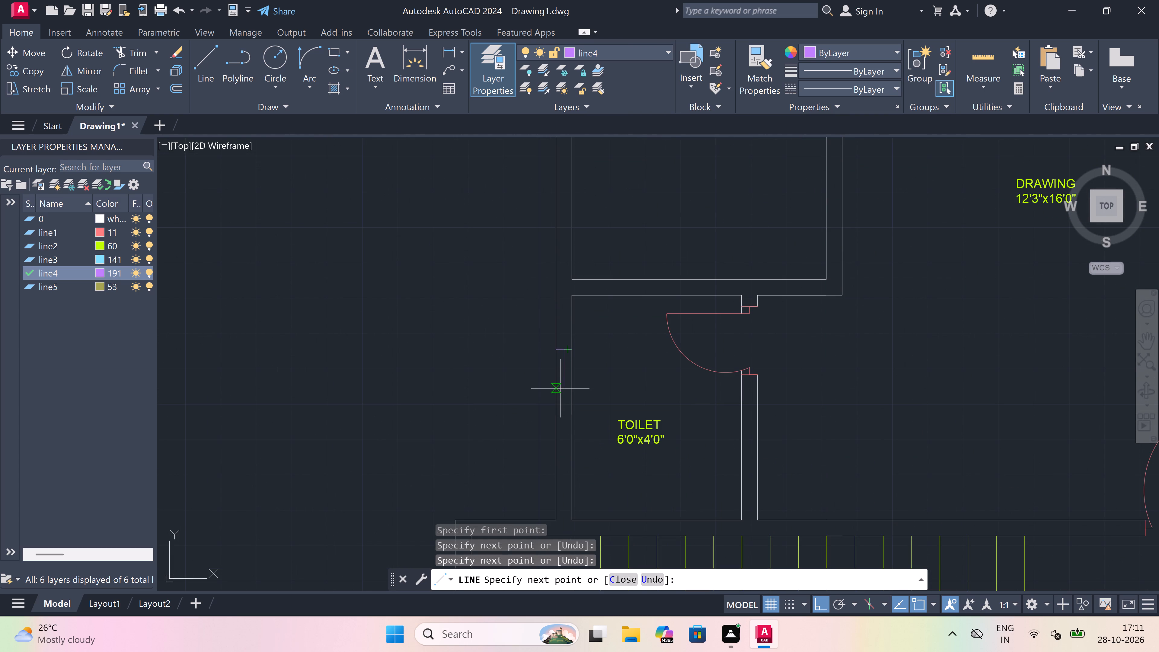
{"action": "key", "text": "2"}
{"action": "key", "text": "apostrophe"}
{"action": "key", "text": "space"}
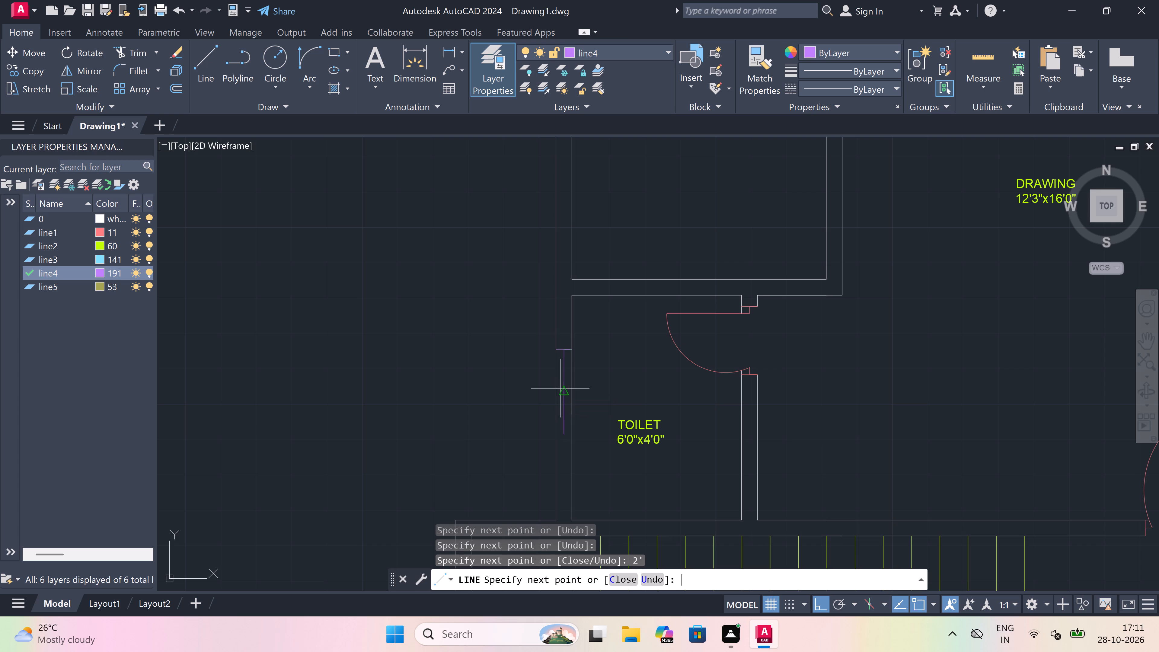
{"action": "left_click", "coordinate": [554, 436]}
{"action": "scroll", "coordinate": [553, 436], "scroll_direction": "up", "scroll_amount": 2}
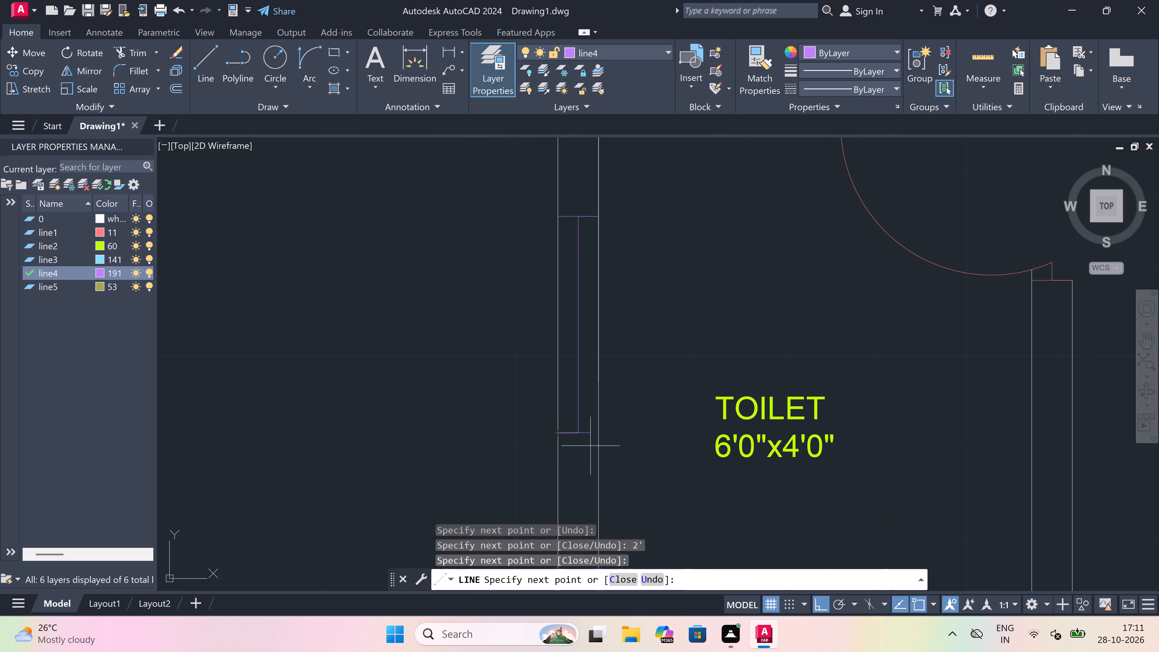
{"action": "left_click", "coordinate": [599, 435]}
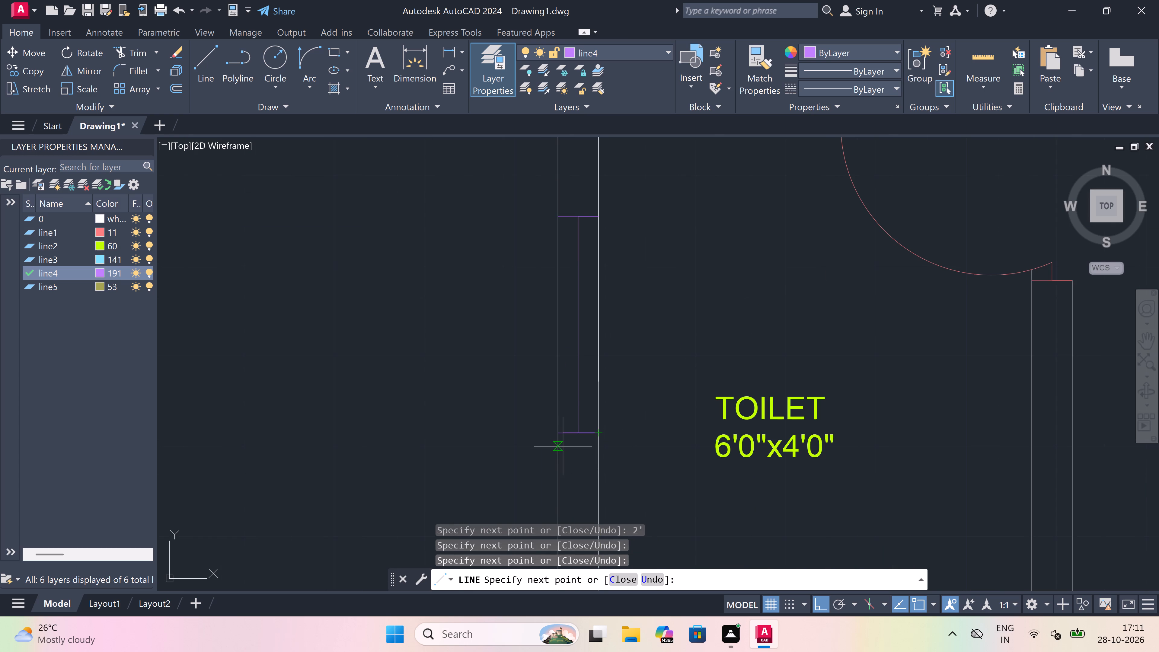
{"action": "key", "text": "Escape"}
Trim both wall face lines between the window jambs on the toilet's west wall.
{"action": "type", "text": "tr"}
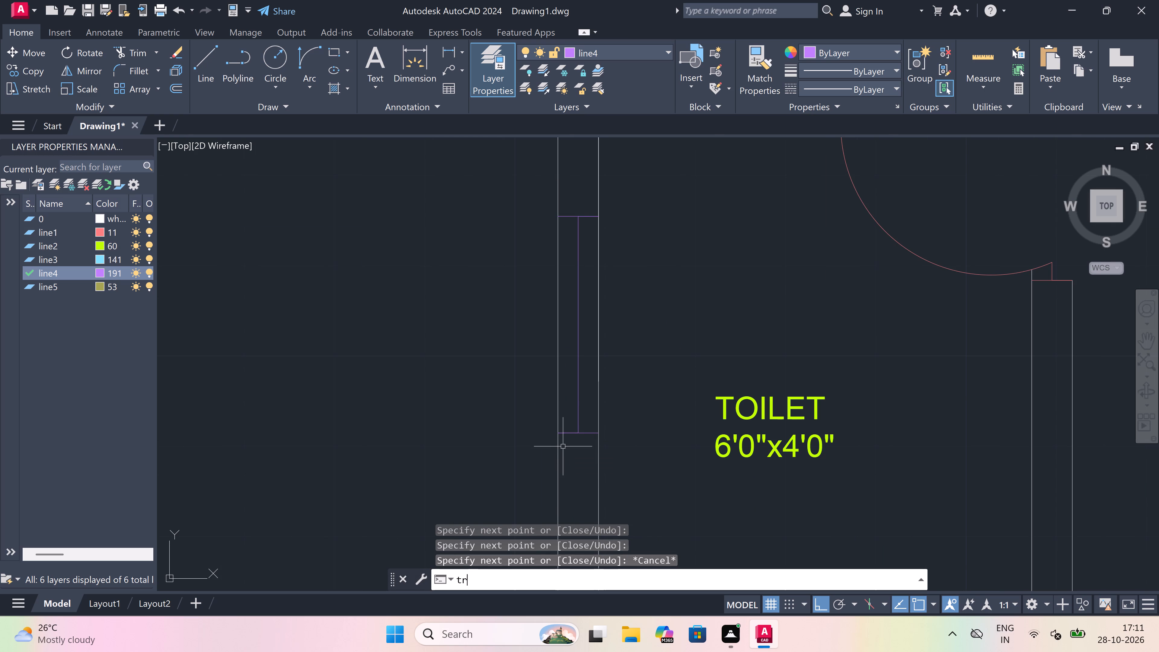
{"action": "key", "text": "space"}
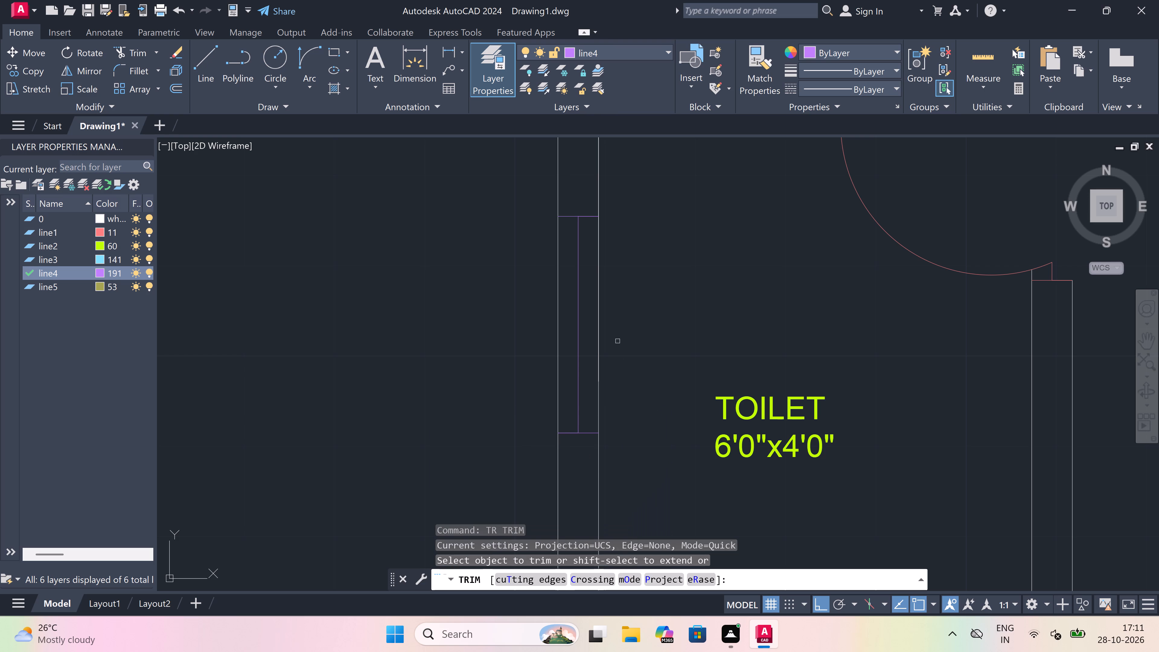
{"action": "left_click", "coordinate": [596, 337]}
{"action": "left_click", "coordinate": [596, 337]}
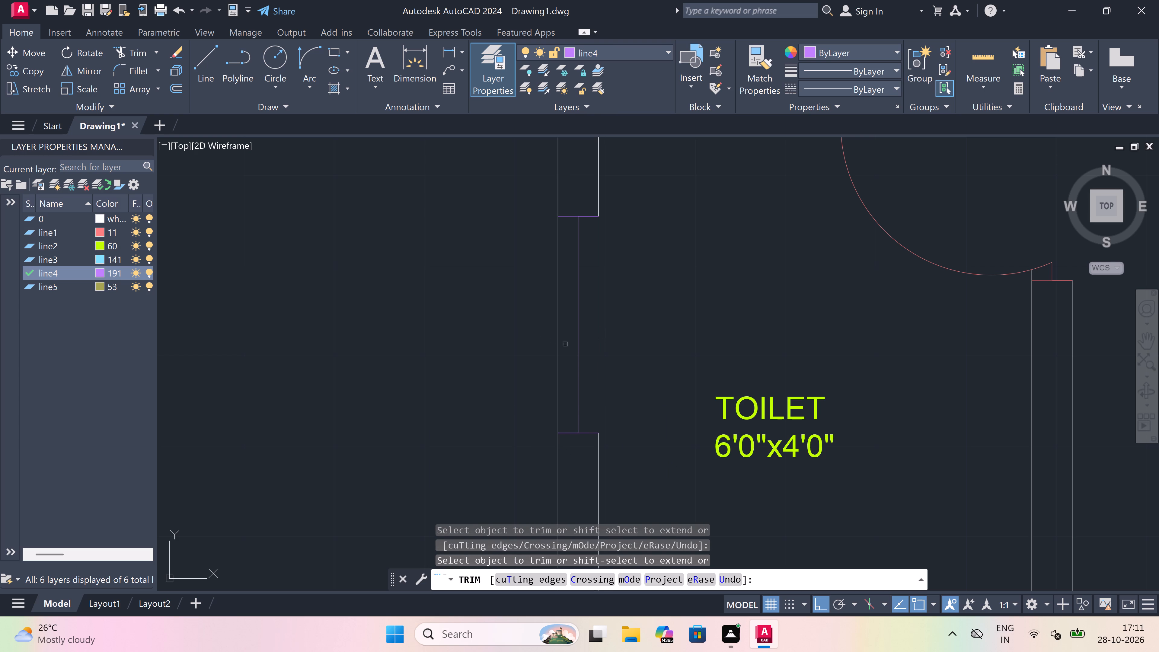
{"action": "left_click_drag", "start_coordinate": [567, 345], "coordinate": [560, 344]}
{"action": "left_click", "coordinate": [477, 352]}
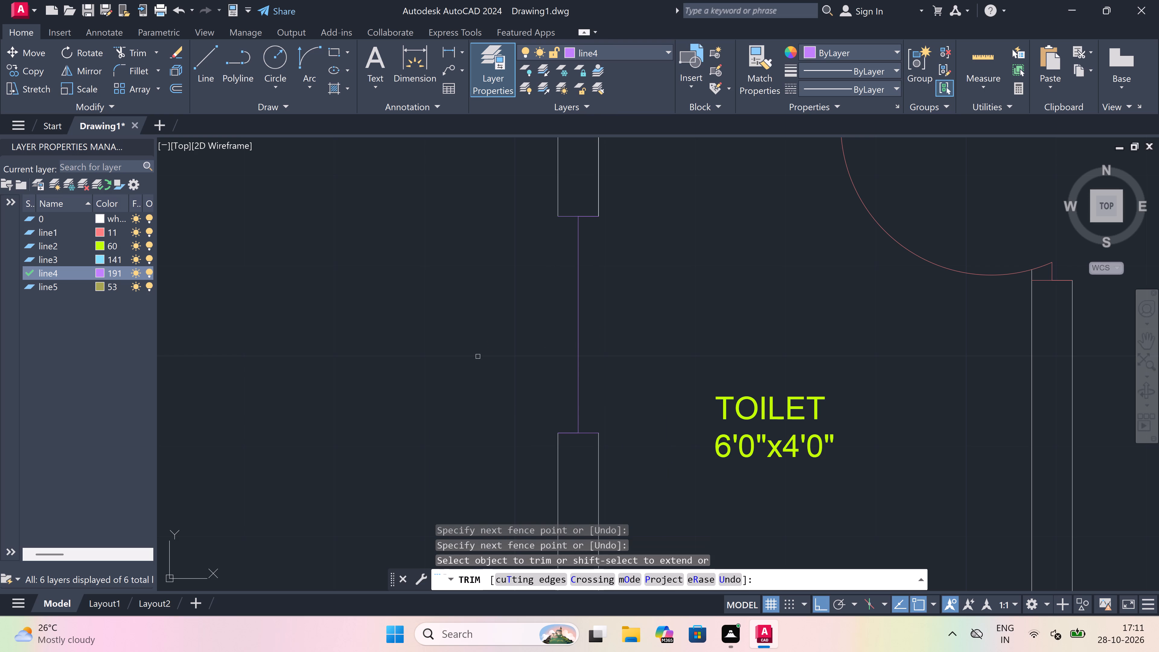
{"action": "key", "text": "Escape"}
Draw the outer and inner window lines between the jamb ends along both faces of the toilet's west wall.
{"action": "key", "text": "l"}
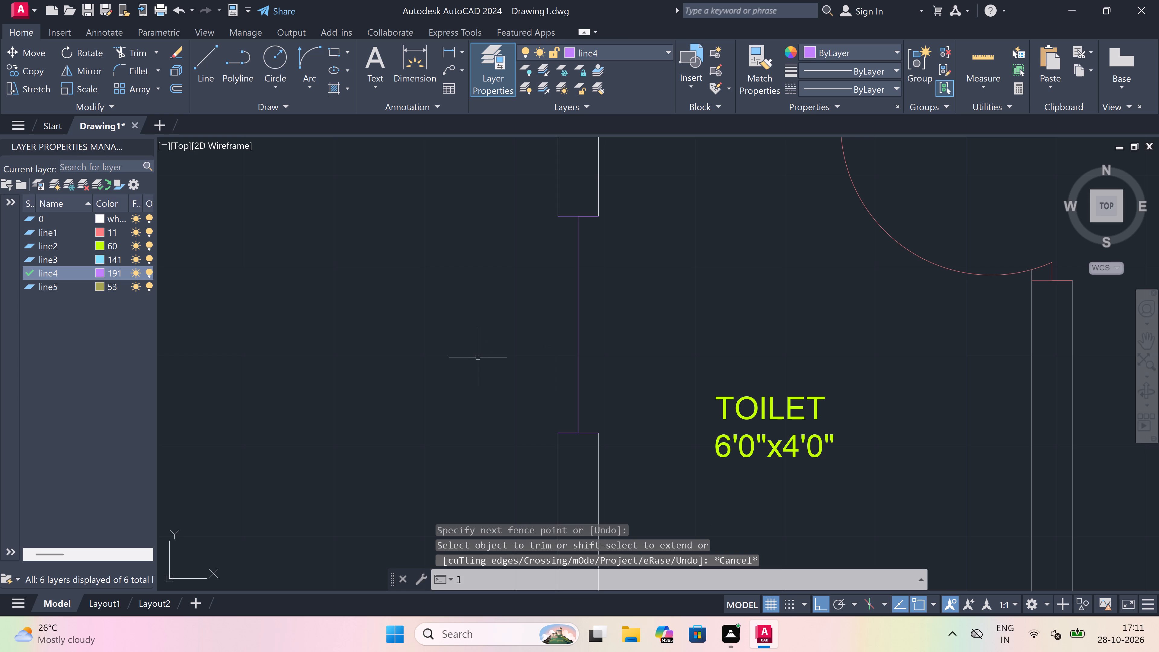
{"action": "key", "text": "space"}
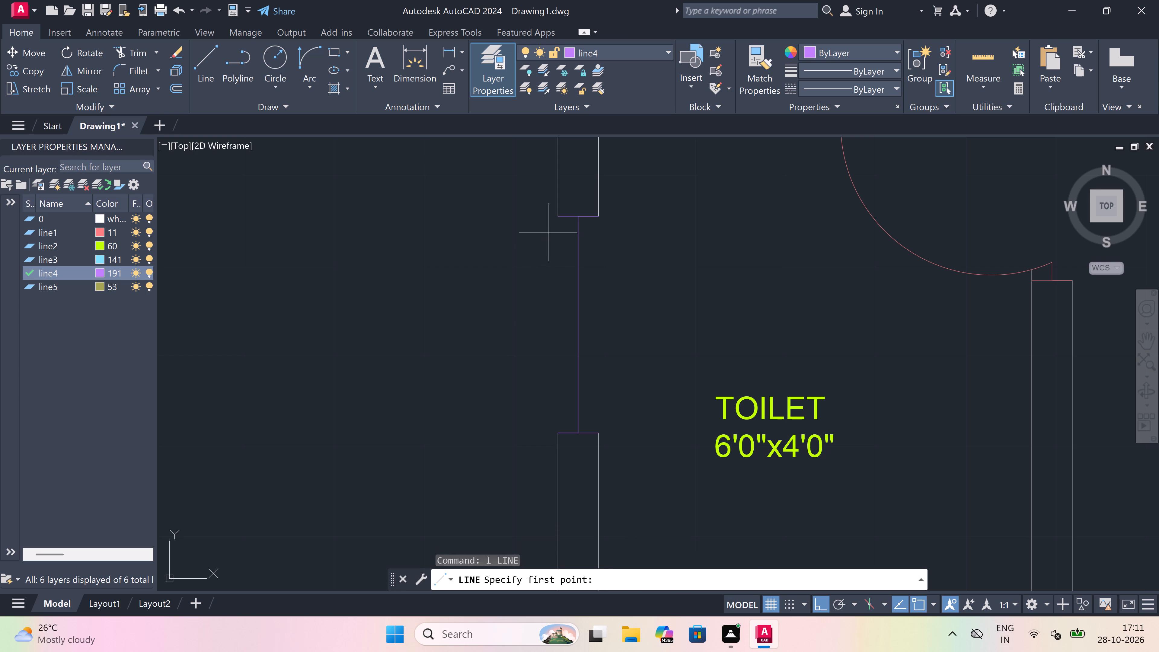
{"action": "left_click", "coordinate": [558, 216]}
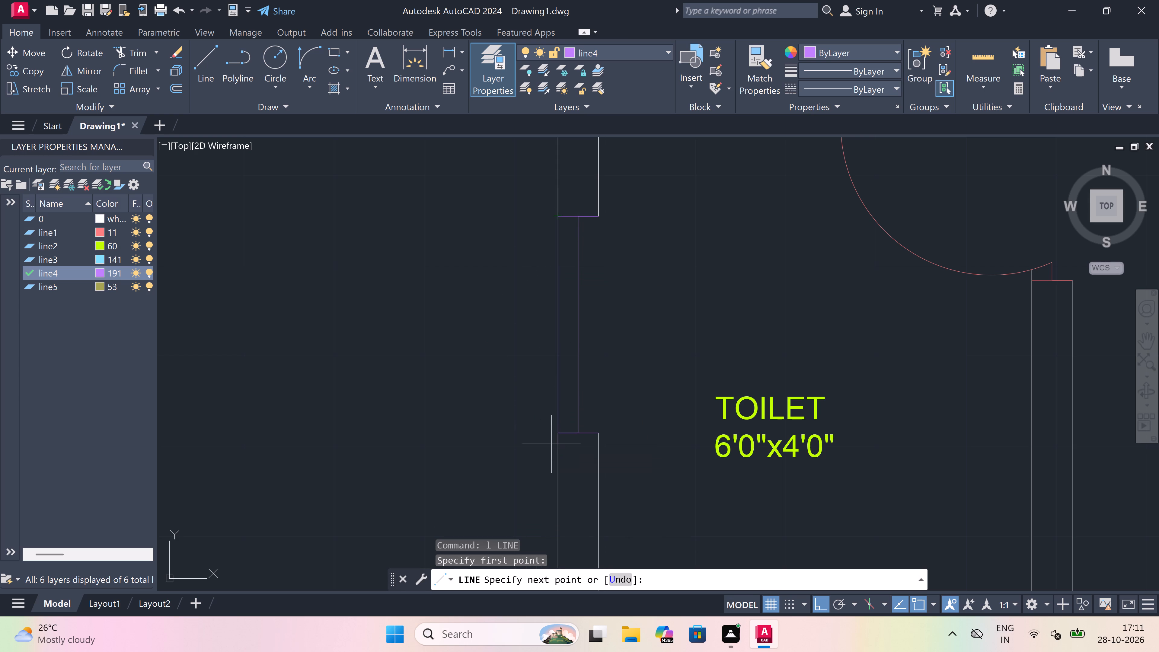
{"action": "left_click", "coordinate": [560, 433]}
{"action": "key", "text": "grave"}
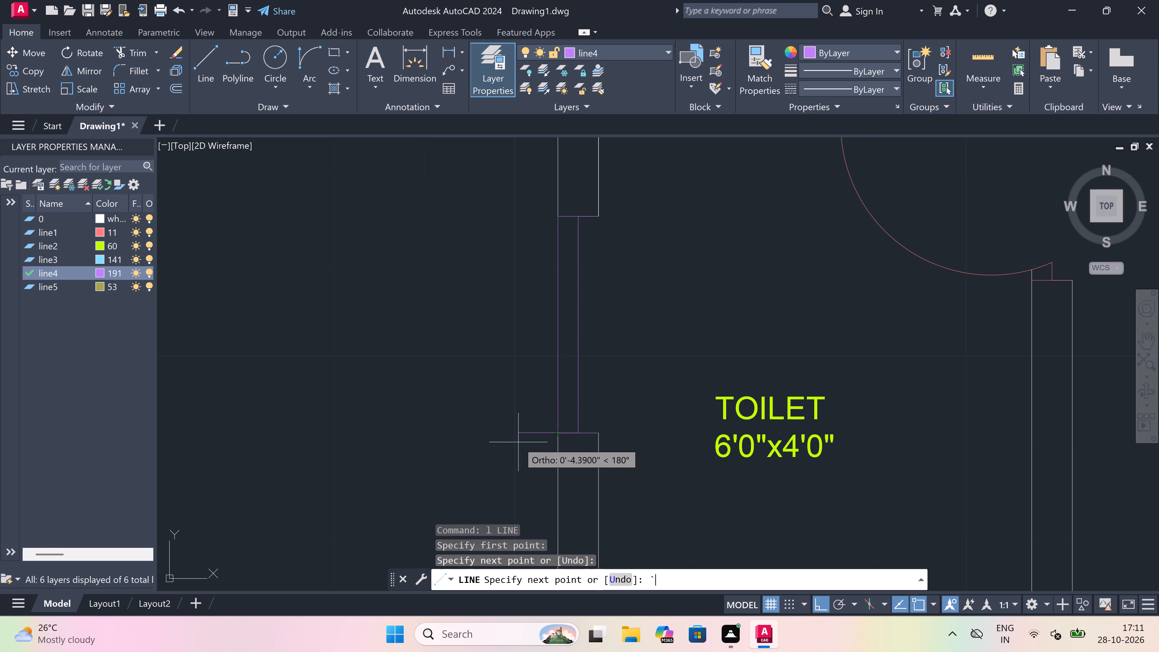
{"action": "key", "text": "Escape"}
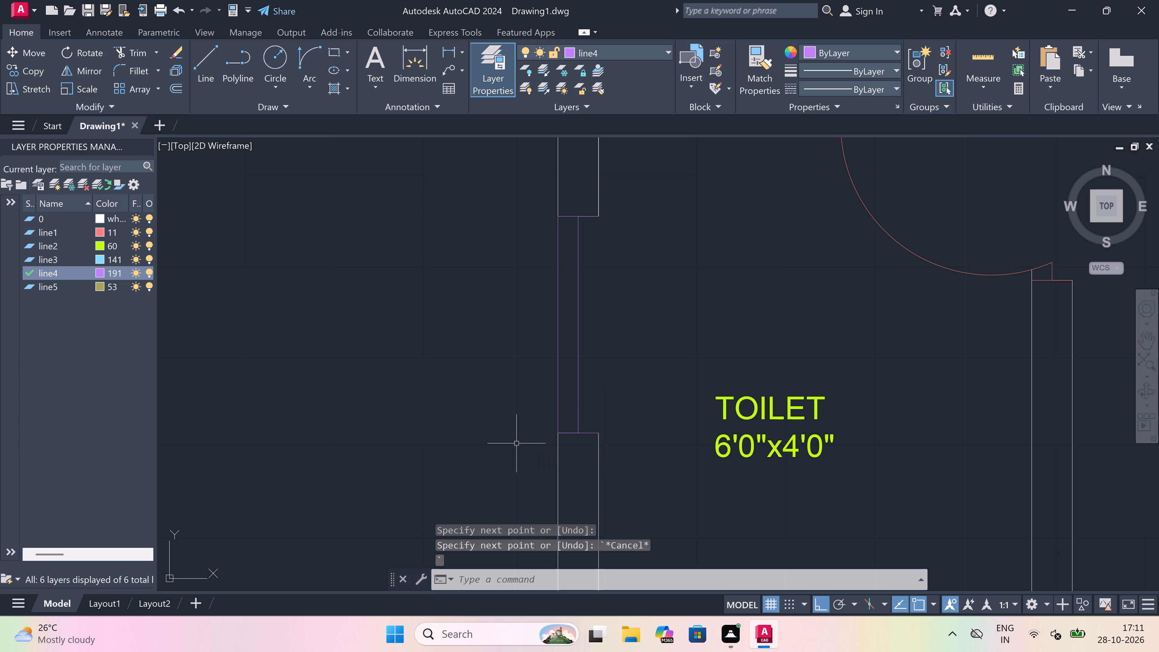
{"action": "key", "text": "space"}
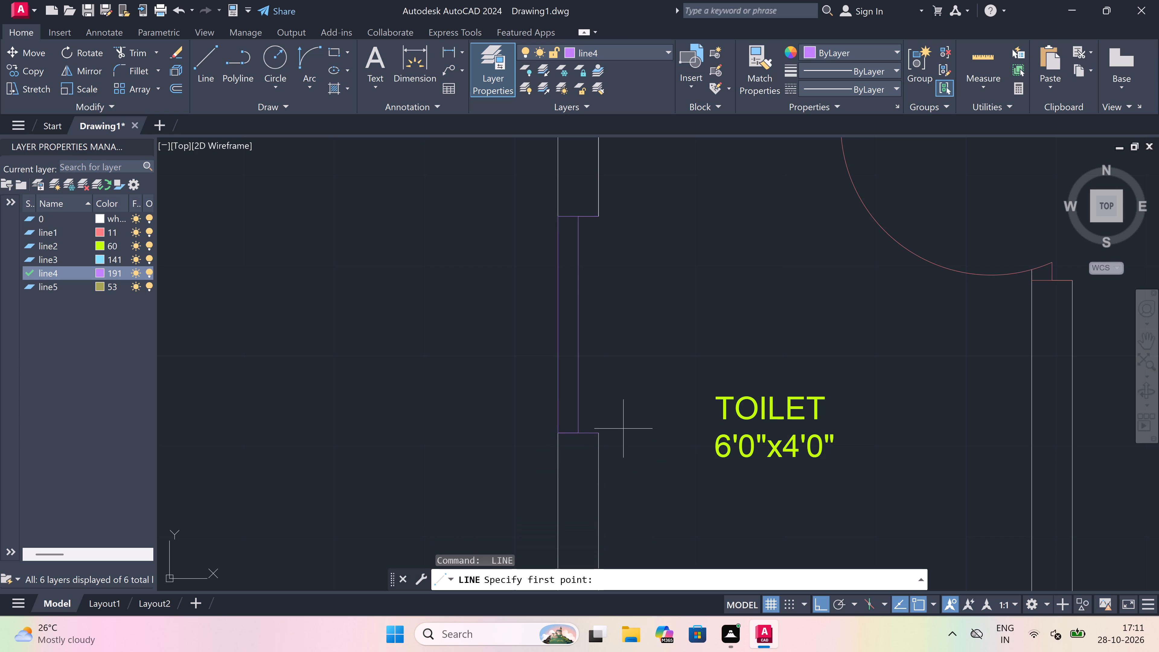
{"action": "left_click_drag", "start_coordinate": [601, 434], "coordinate": [601, 418]}
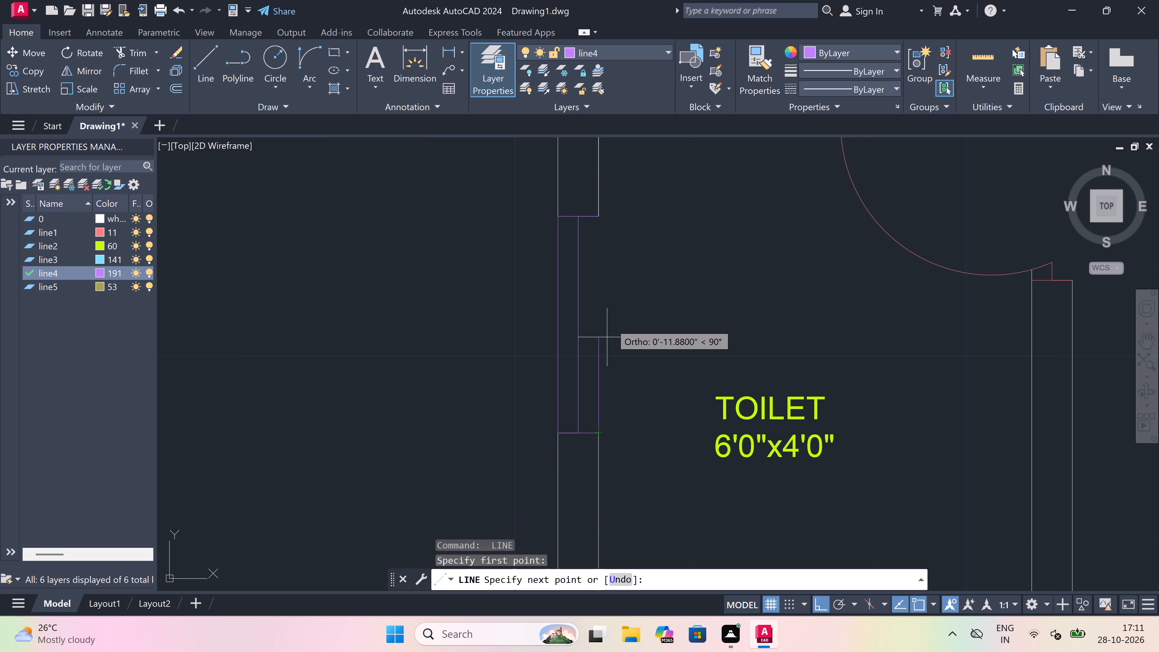
{"action": "left_click", "coordinate": [602, 215]}
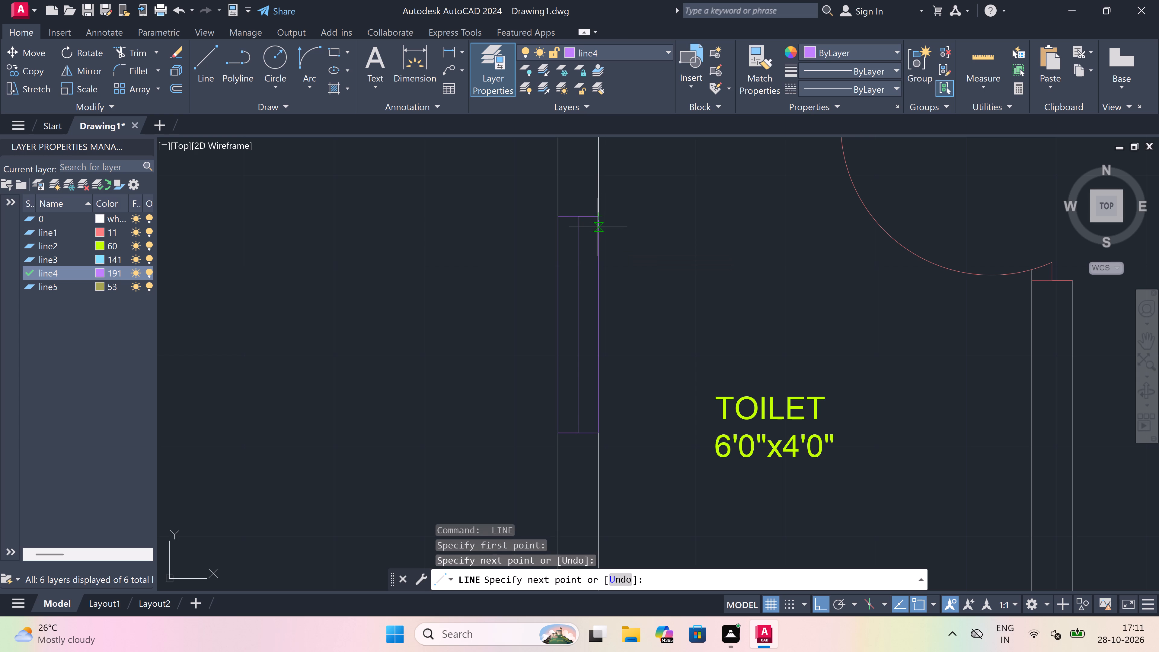
{"action": "key", "text": "Escape"}
Draw the north window jamb across the west wall of the 7'9"x8'0" kitchen, near the wall's north end.
{"action": "key", "text": "space"}
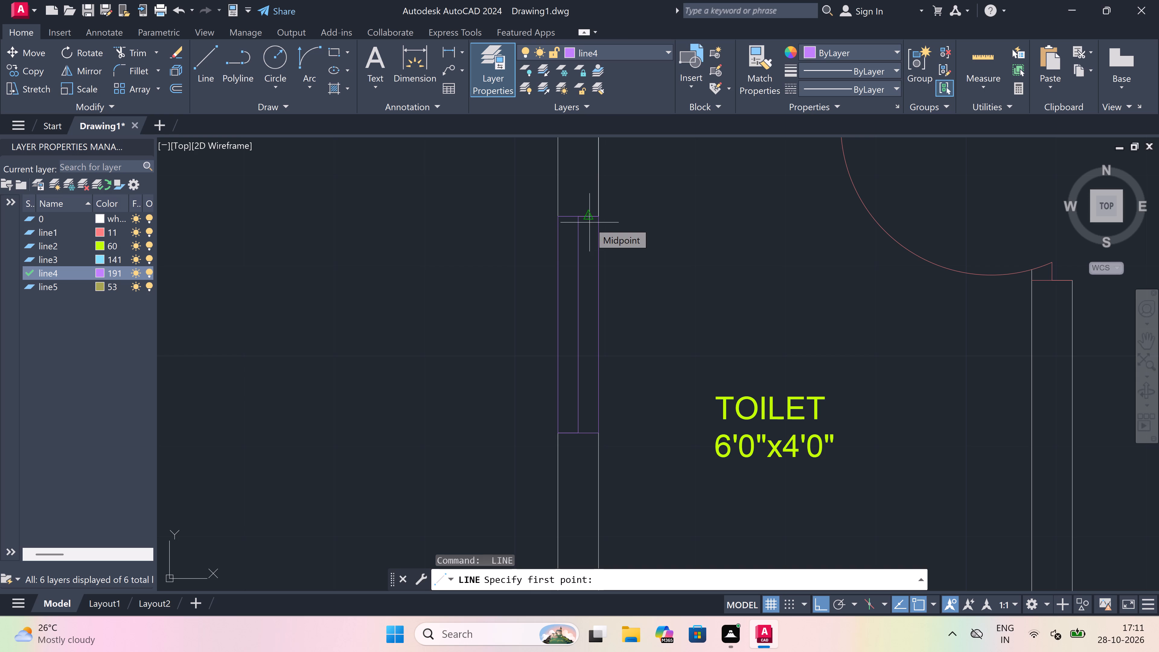
{"action": "scroll", "coordinate": [603, 324], "scroll_direction": "down", "scroll_amount": 2}
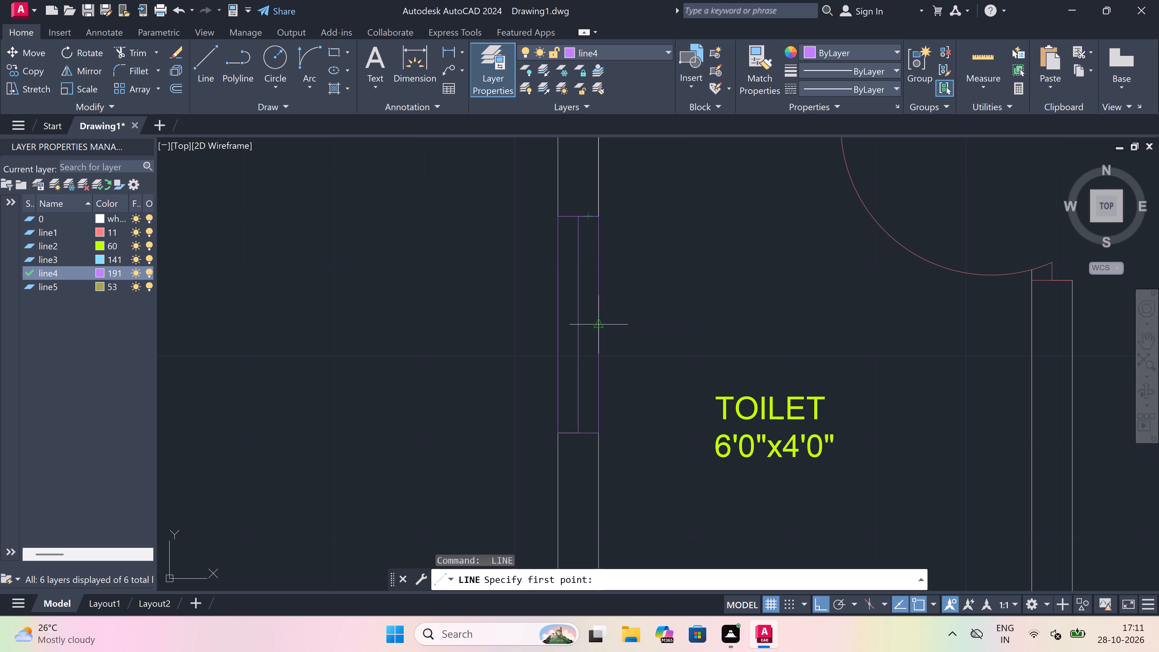
{"action": "scroll", "coordinate": [605, 334], "scroll_direction": "down", "scroll_amount": 2}
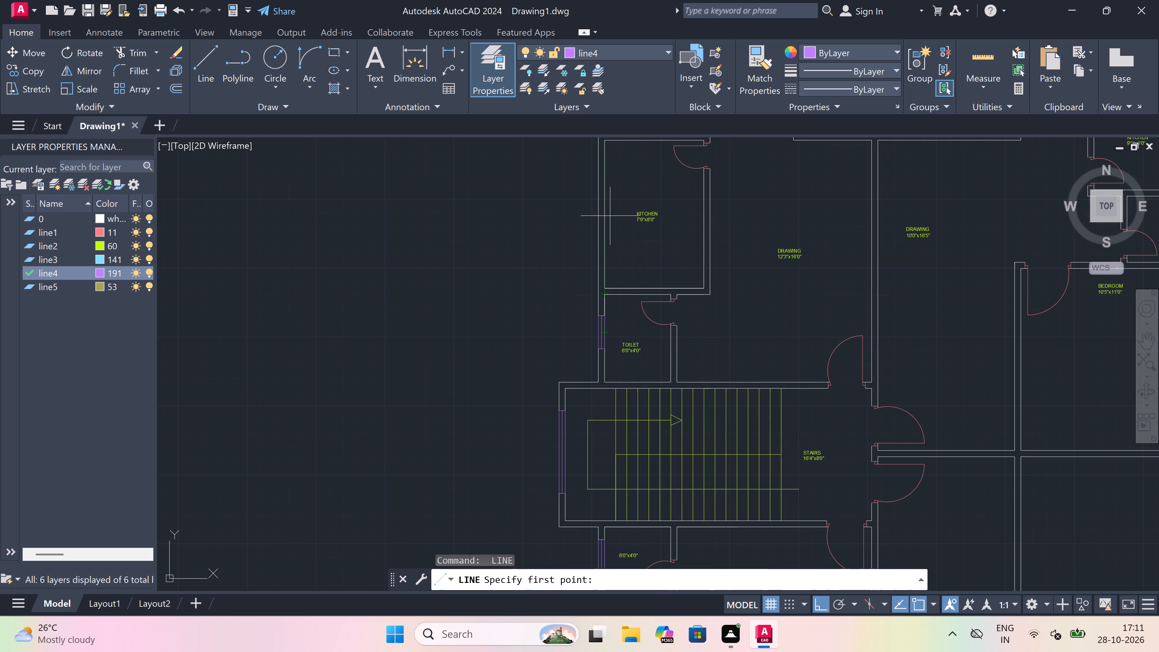
{"action": "scroll", "coordinate": [602, 234], "scroll_direction": "down", "scroll_amount": 1}
{"action": "scroll", "coordinate": [599, 187], "scroll_direction": "up", "scroll_amount": 2}
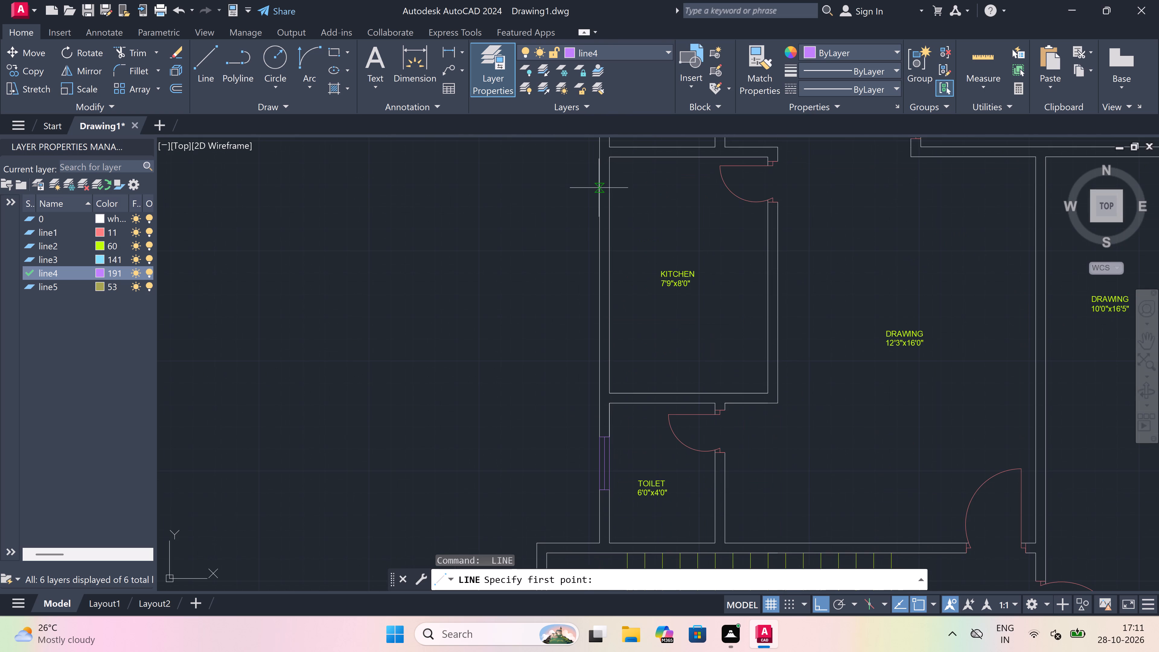
{"action": "left_click", "coordinate": [599, 204]}
{"action": "scroll", "coordinate": [603, 206], "scroll_direction": "up", "scroll_amount": 2}
{"action": "left_click", "coordinate": [614, 200]}
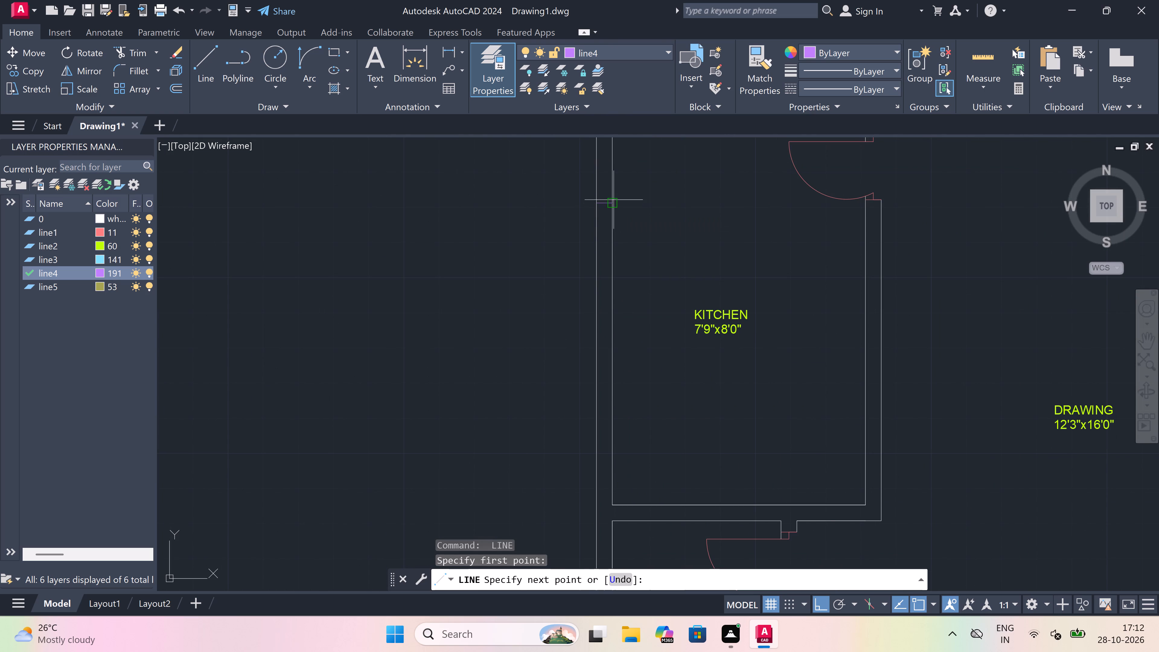
Draw a 3' window centre line south from the jamb's midpoint and add the south jamb across the kitchen's west wall.
{"action": "scroll", "coordinate": [606, 199], "scroll_direction": "up", "scroll_amount": 3}
{"action": "left_click", "coordinate": [598, 216]}
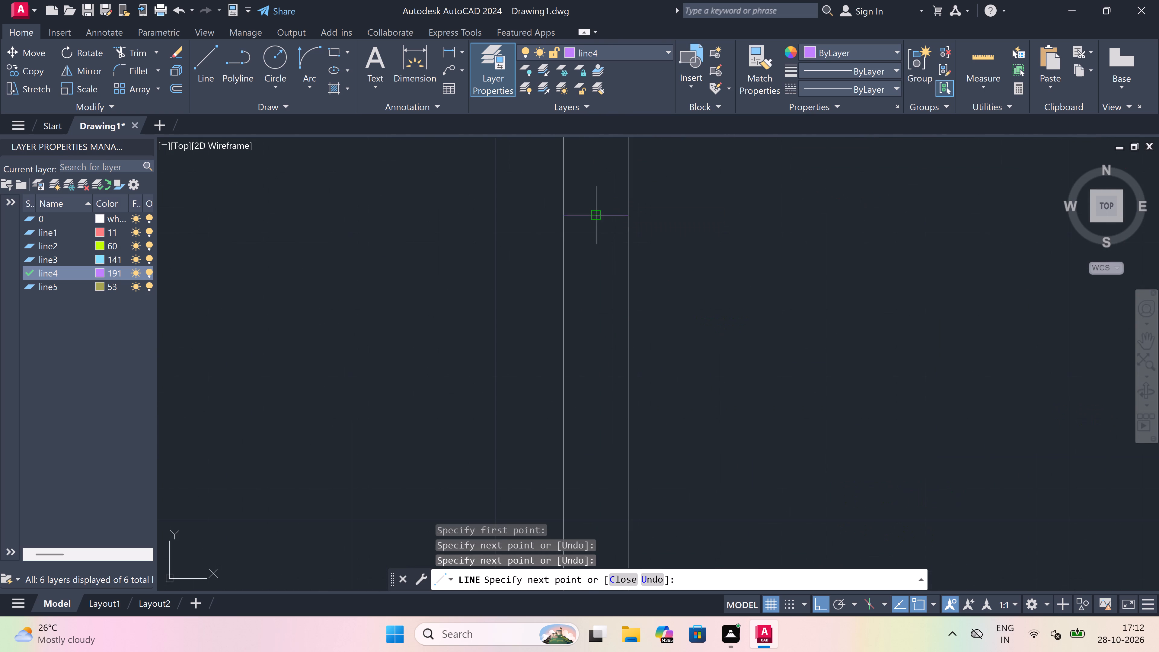
{"action": "scroll", "coordinate": [598, 216], "scroll_direction": "down", "scroll_amount": 3}
{"action": "scroll", "coordinate": [589, 246], "scroll_direction": "up", "scroll_amount": 4}
{"action": "key", "text": "3"}
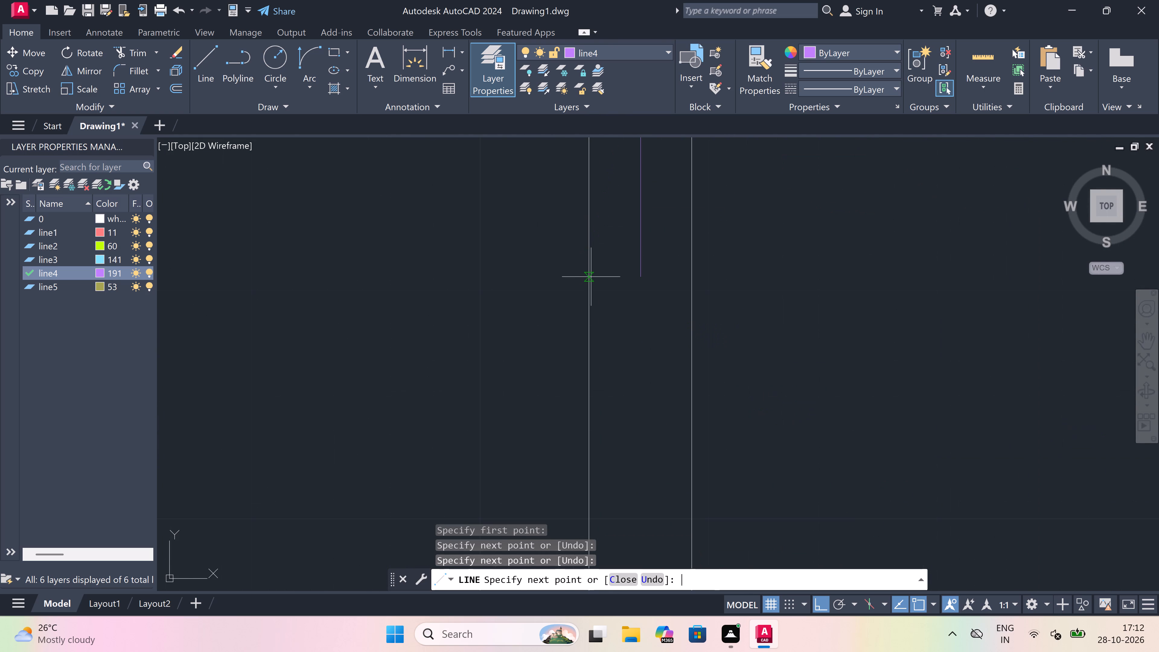
{"action": "key", "text": "apostrophe"}
{"action": "key", "text": "space"}
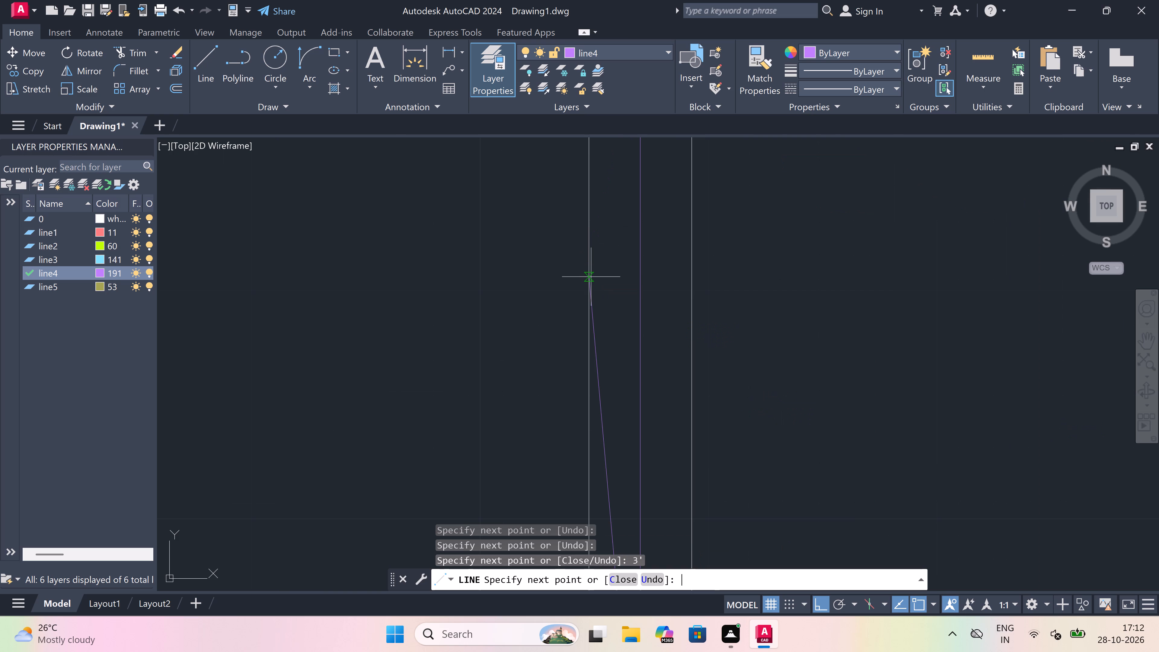
{"action": "scroll", "coordinate": [591, 277], "scroll_direction": "down", "scroll_amount": 5}
{"action": "scroll", "coordinate": [596, 350], "scroll_direction": "up", "scroll_amount": 4}
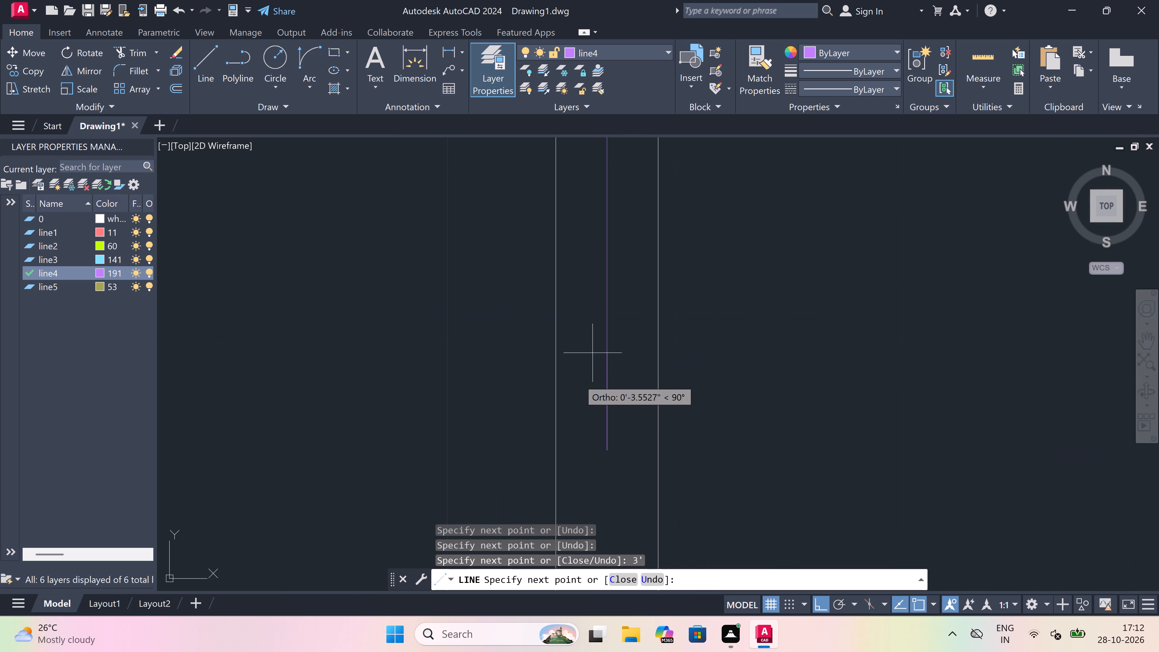
{"action": "left_click_drag", "start_coordinate": [553, 446], "coordinate": [557, 444]}
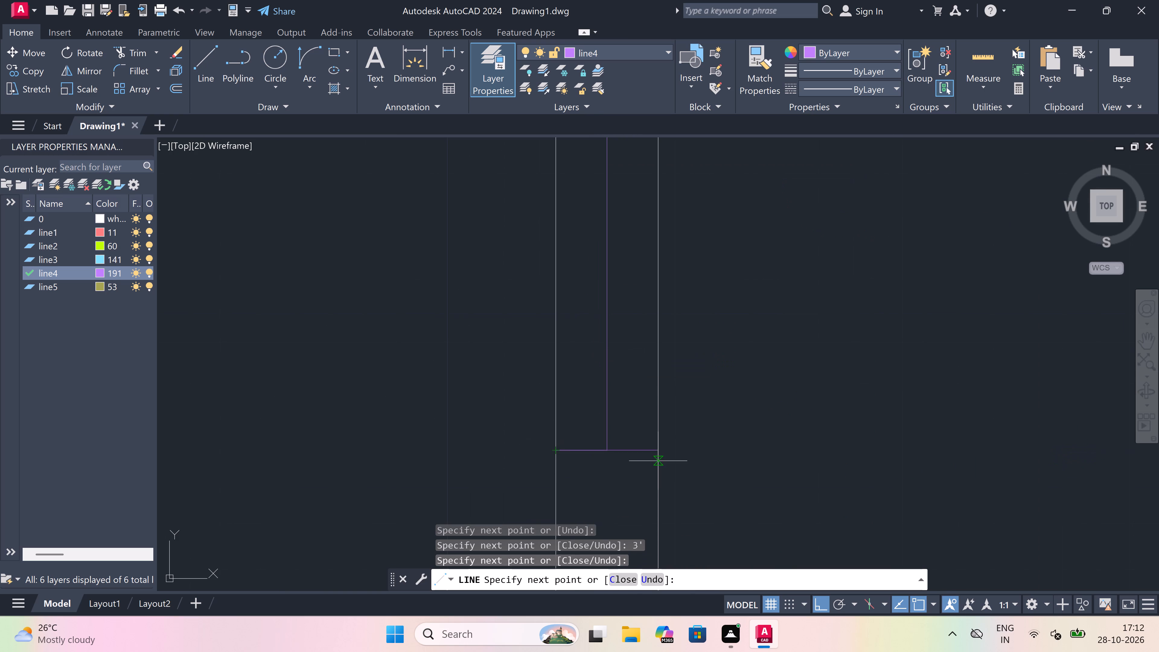
{"action": "left_click", "coordinate": [655, 446]}
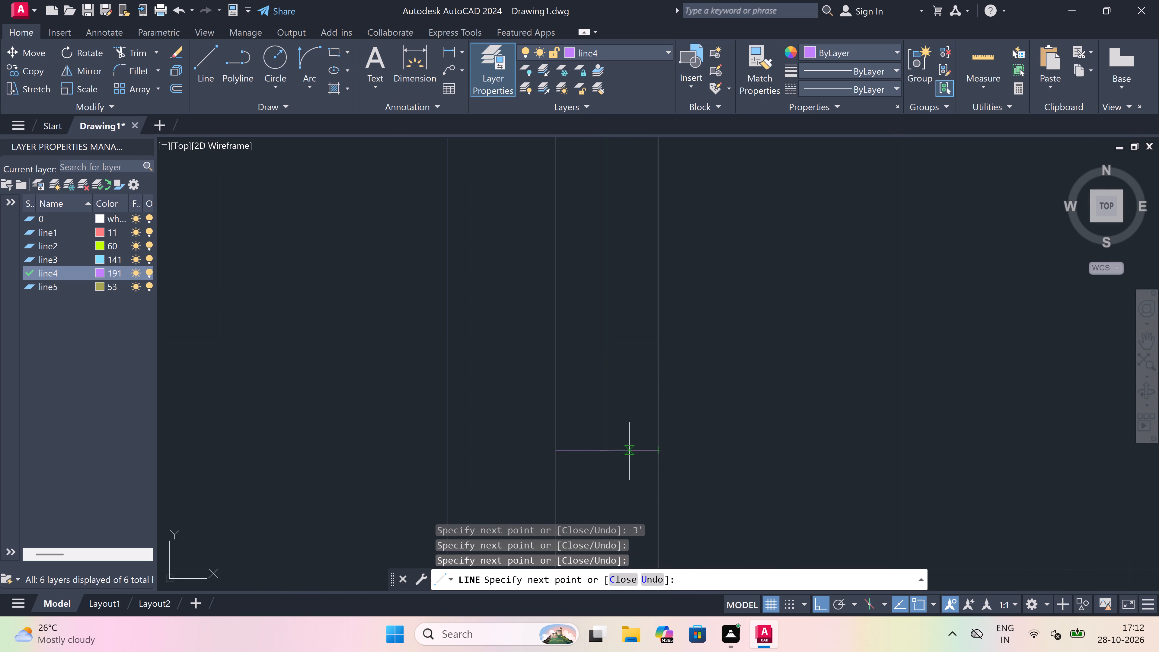
{"action": "key", "text": "Escape"}
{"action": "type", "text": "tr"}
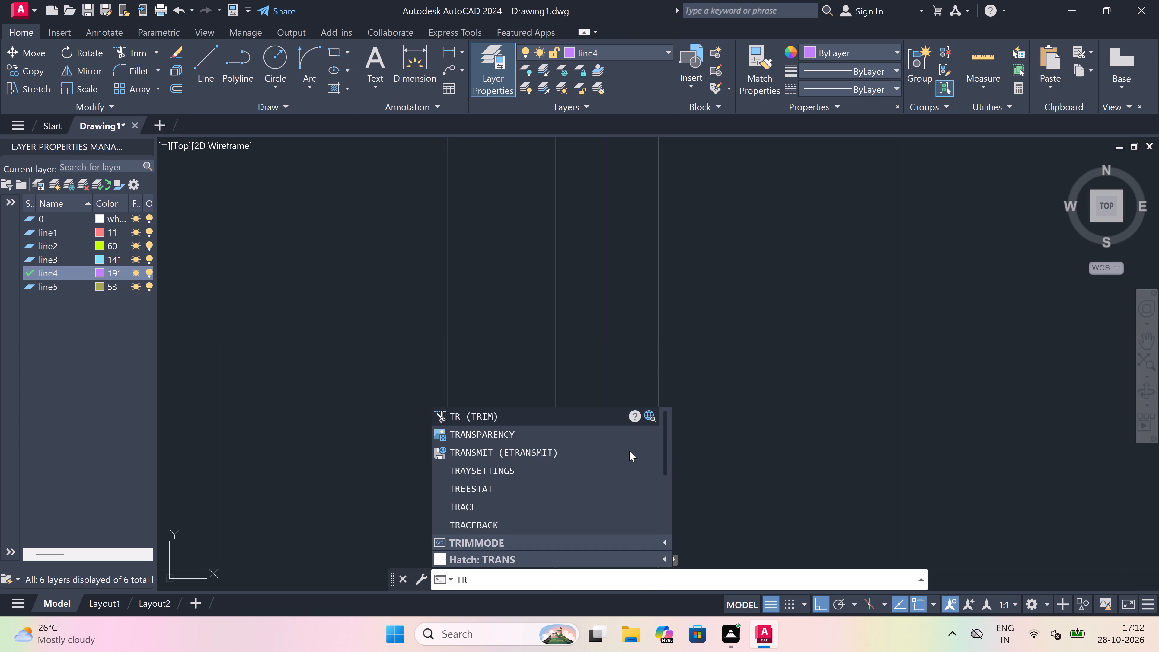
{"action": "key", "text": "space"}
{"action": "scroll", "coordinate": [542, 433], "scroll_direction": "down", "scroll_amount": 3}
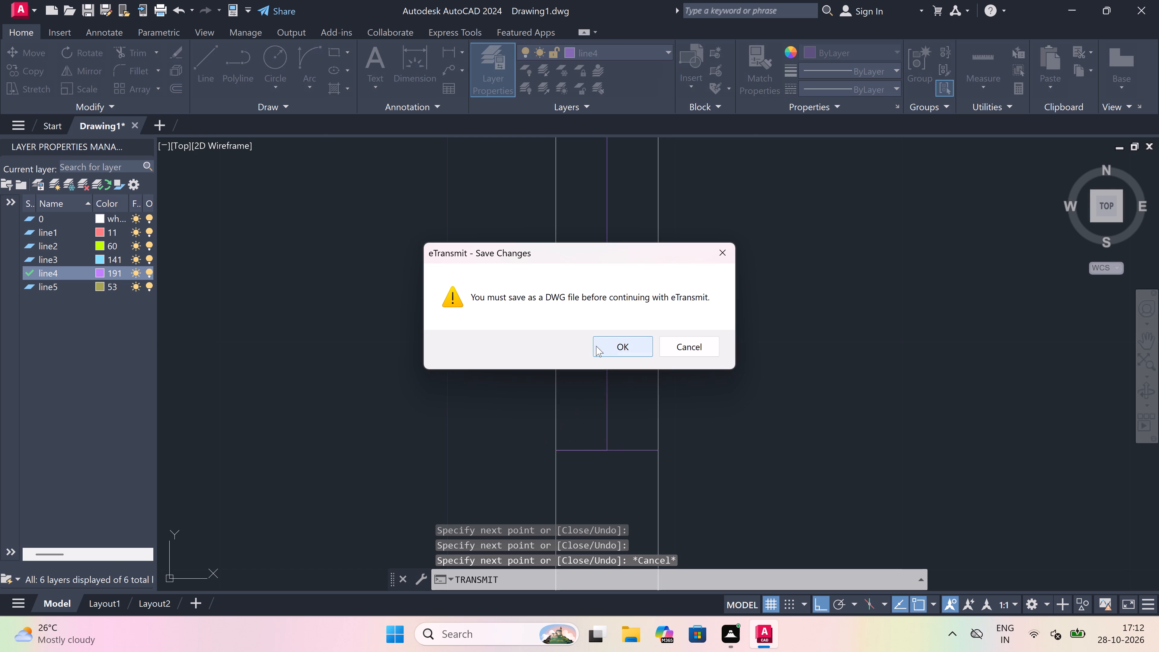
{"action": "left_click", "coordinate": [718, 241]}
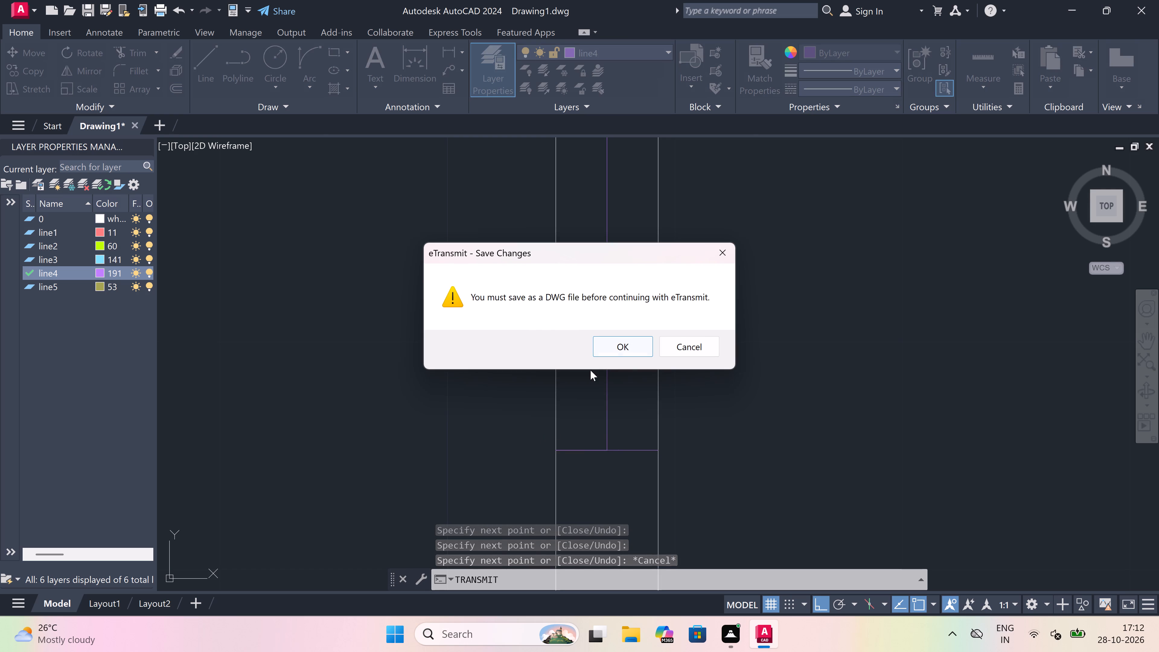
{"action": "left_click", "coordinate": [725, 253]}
Trim both wall face lines between the window jambs on the west wall of the 7'9"x8'0" kitchen.
{"action": "scroll", "coordinate": [550, 359], "scroll_direction": "down", "scroll_amount": 1}
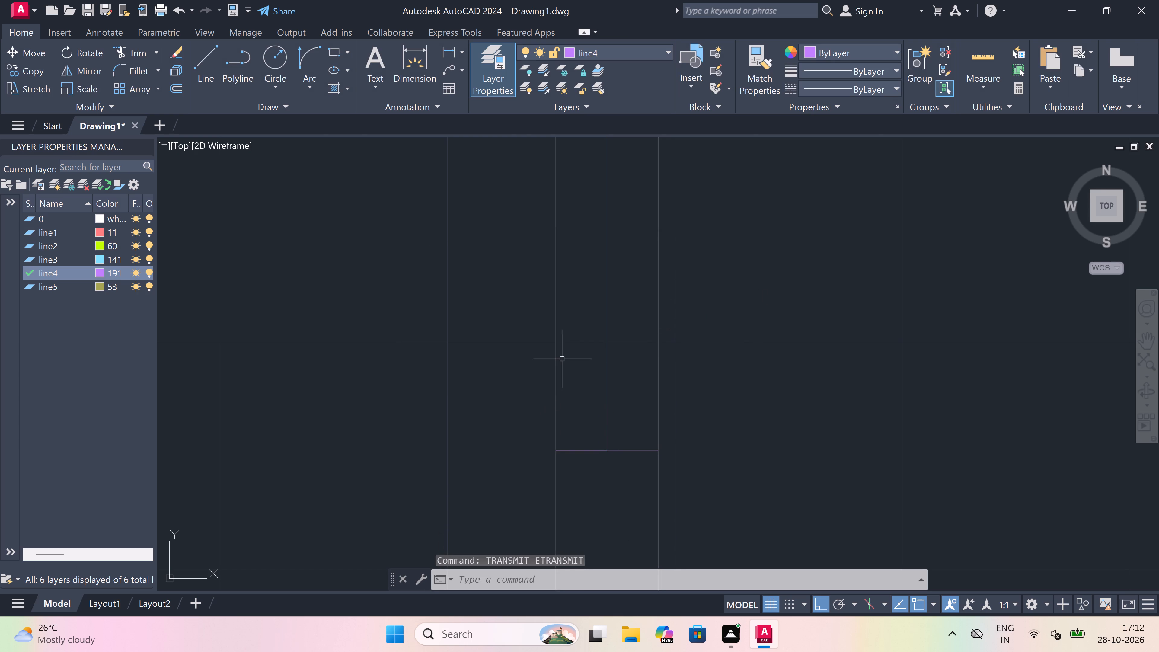
{"action": "scroll", "coordinate": [551, 359], "scroll_direction": "down", "scroll_amount": 4}
{"action": "scroll", "coordinate": [552, 311], "scroll_direction": "up", "scroll_amount": 2}
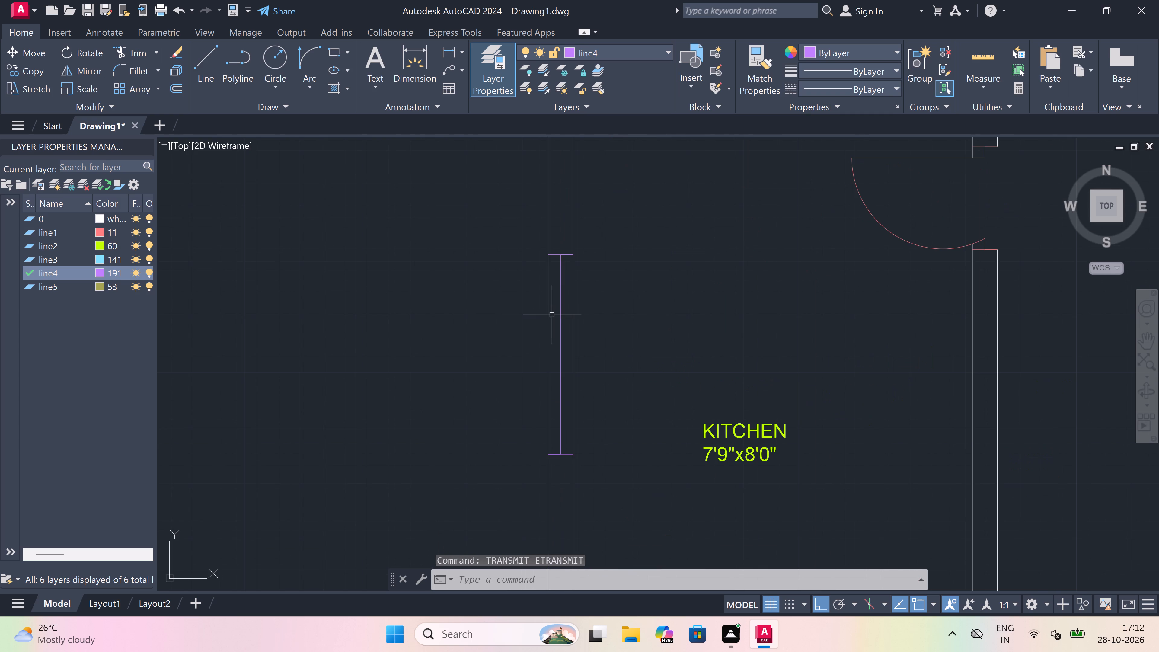
{"action": "type", "text": "tr"}
{"action": "key", "text": "space"}
{"action": "left_click", "coordinate": [551, 317]}
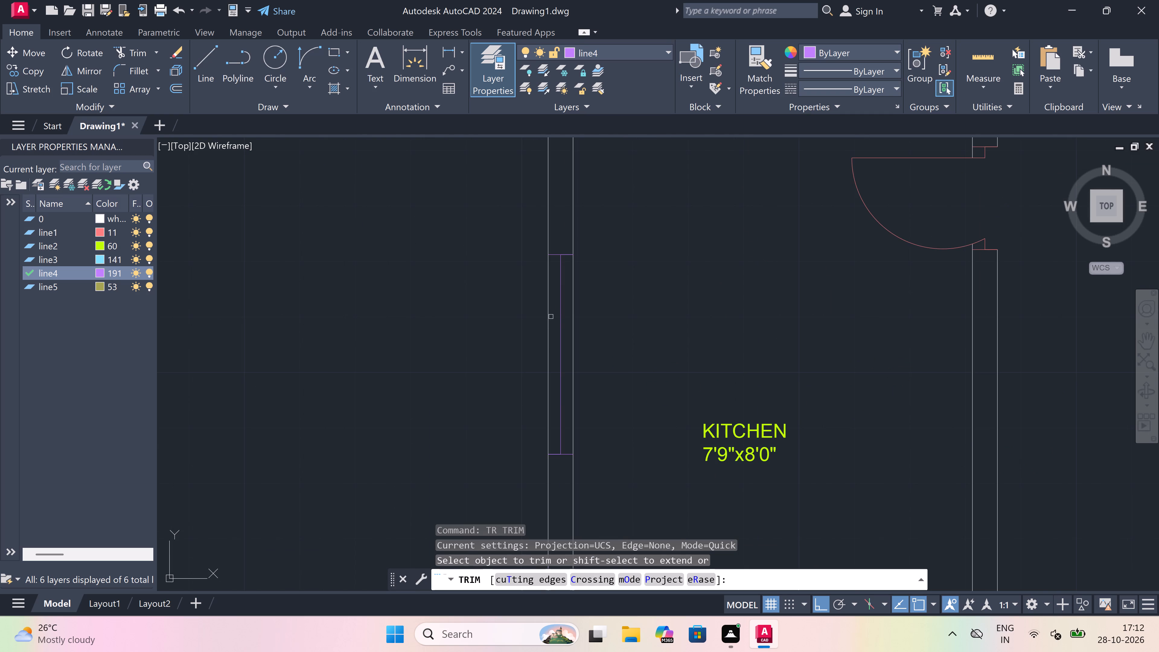
{"action": "left_click", "coordinate": [509, 348]}
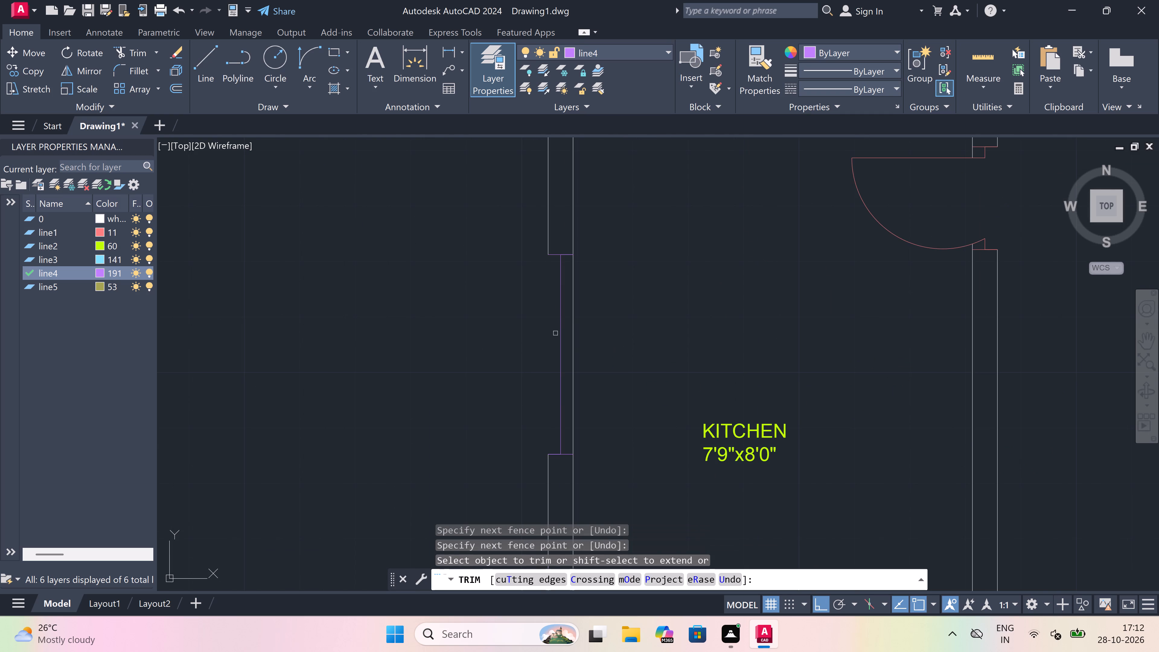
{"action": "left_click", "coordinate": [566, 334]}
{"action": "left_click", "coordinate": [691, 350]}
{"action": "key", "text": "Escape"}
Draw the inner and outer window lines between the jamb ends along both faces of the kitchen's west wall.
{"action": "type", "text": "l"}
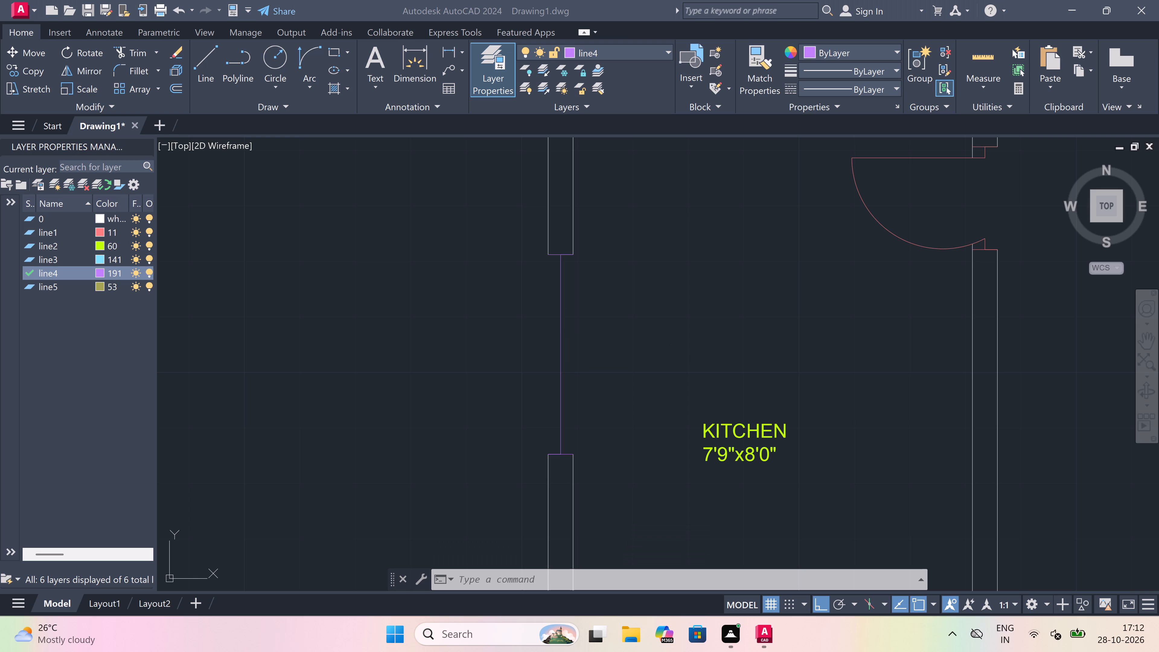
{"action": "key", "text": "space"}
{"action": "left_click", "coordinate": [607, 334]}
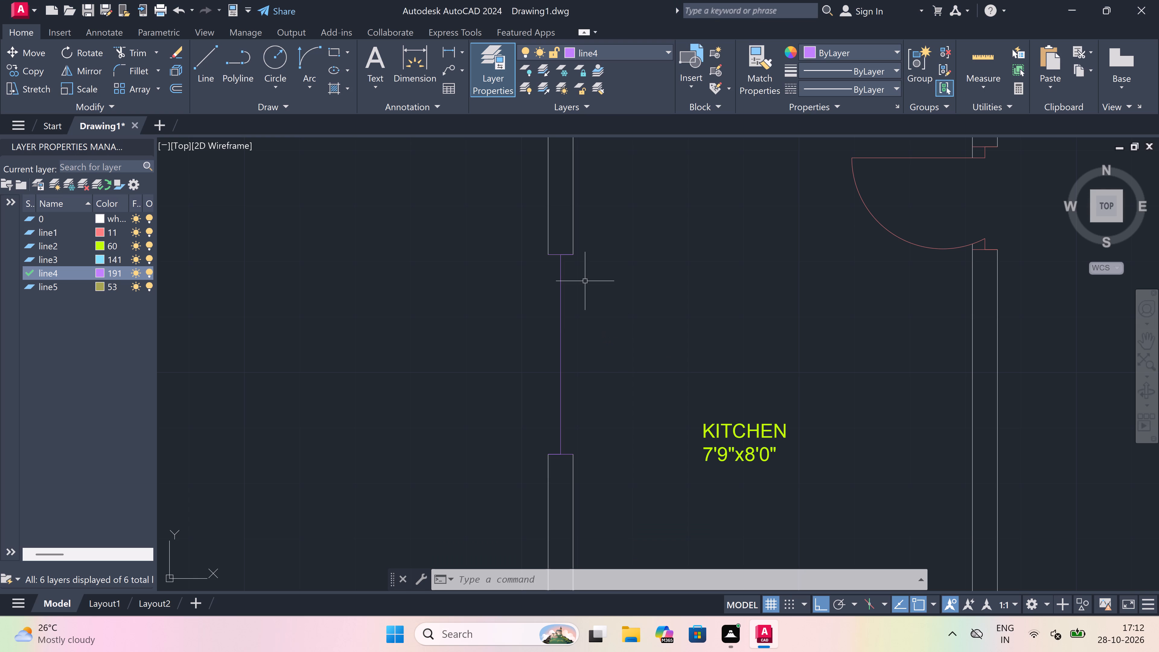
{"action": "key", "text": "l"}
{"action": "key", "text": "space"}
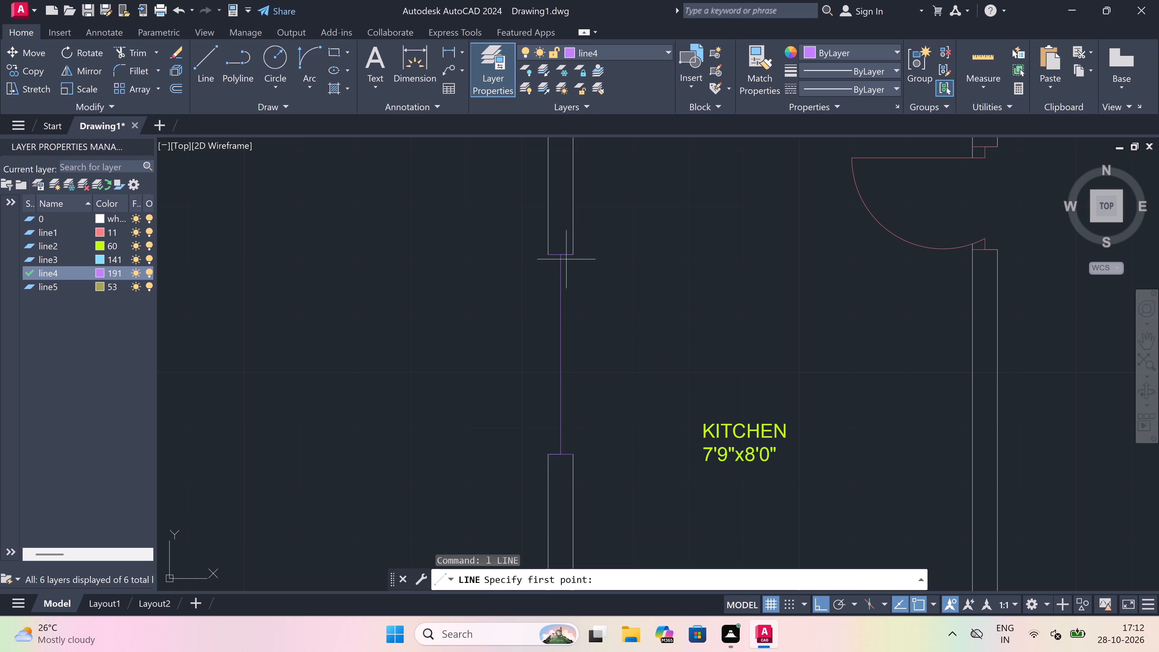
{"action": "left_click", "coordinate": [575, 254]}
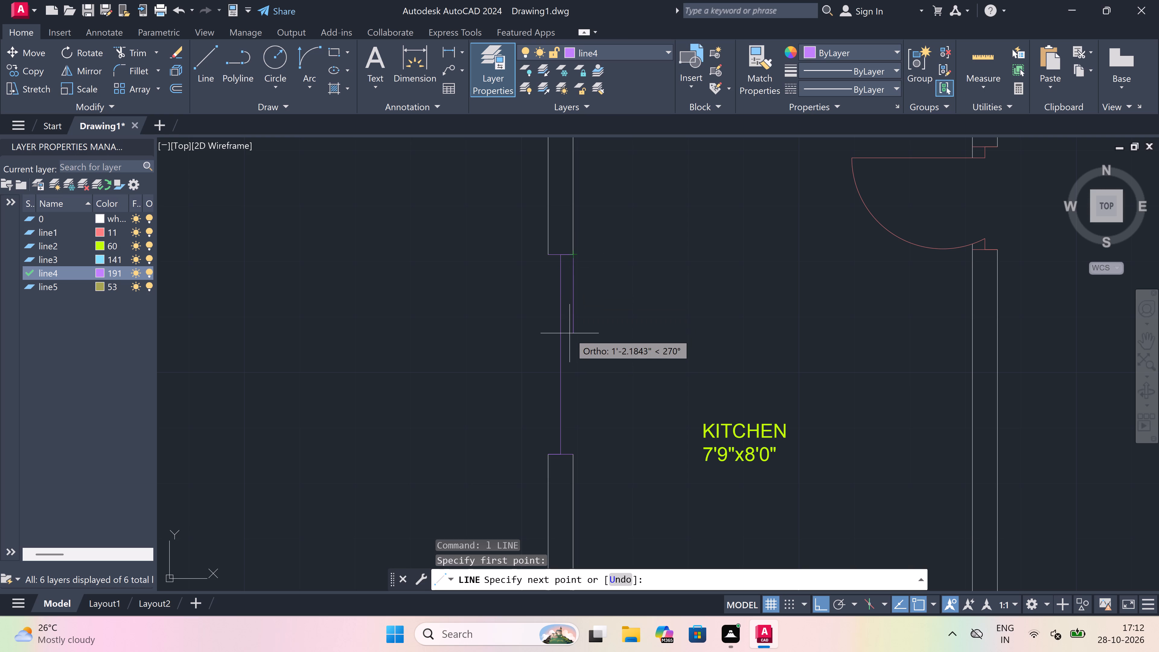
{"action": "left_click", "coordinate": [578, 454]}
{"action": "key", "text": "Escape"}
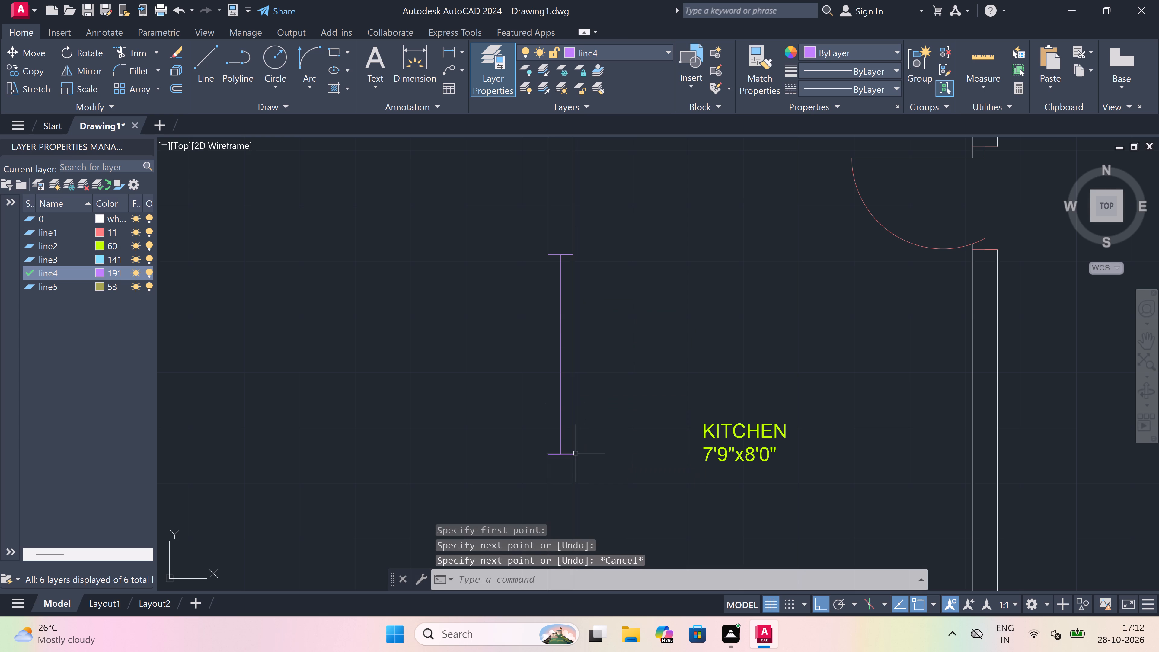
{"action": "key", "text": "space"}
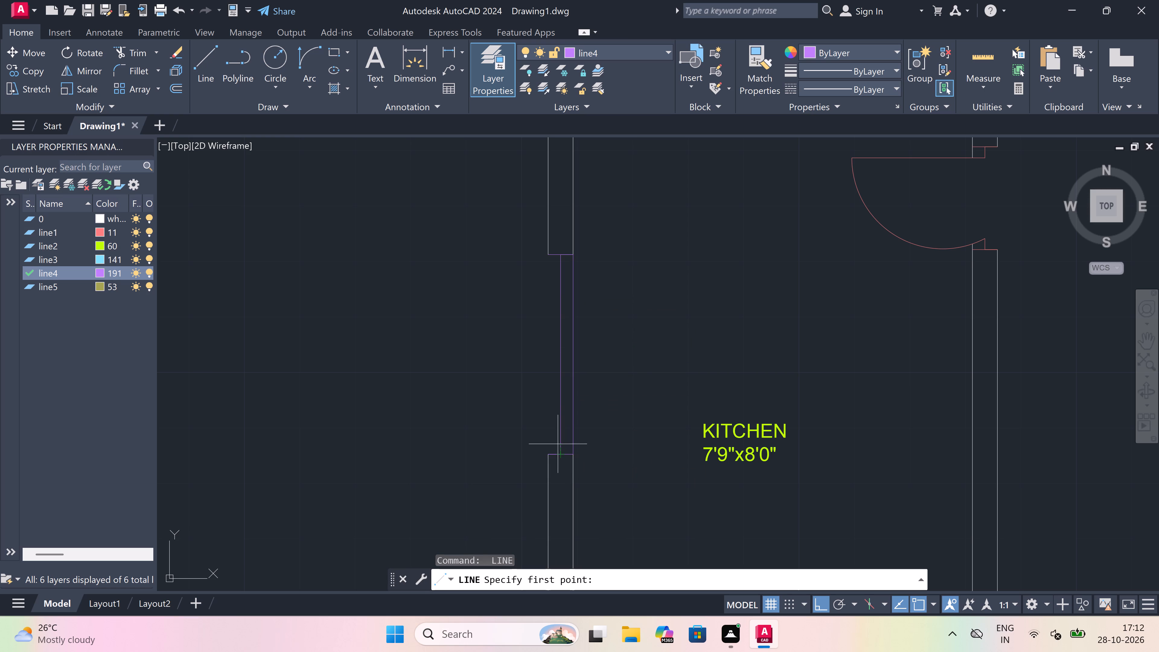
{"action": "left_click_drag", "start_coordinate": [548, 459], "coordinate": [548, 443]}
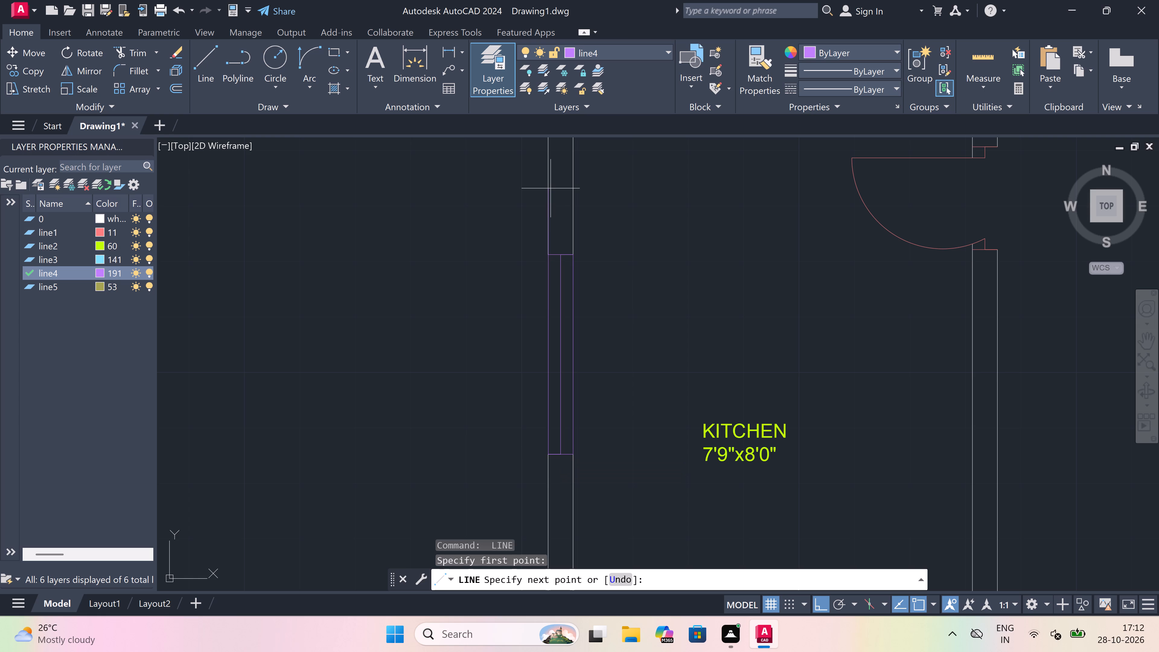
{"action": "left_click", "coordinate": [546, 252]}
{"action": "key", "text": "Escape"}
Draw the north window jamb across the west wall of the 6'0"x4'0" toilet below the 11'5"x13'0" bedroom, near the wall's north end.
{"action": "key", "text": "space"}
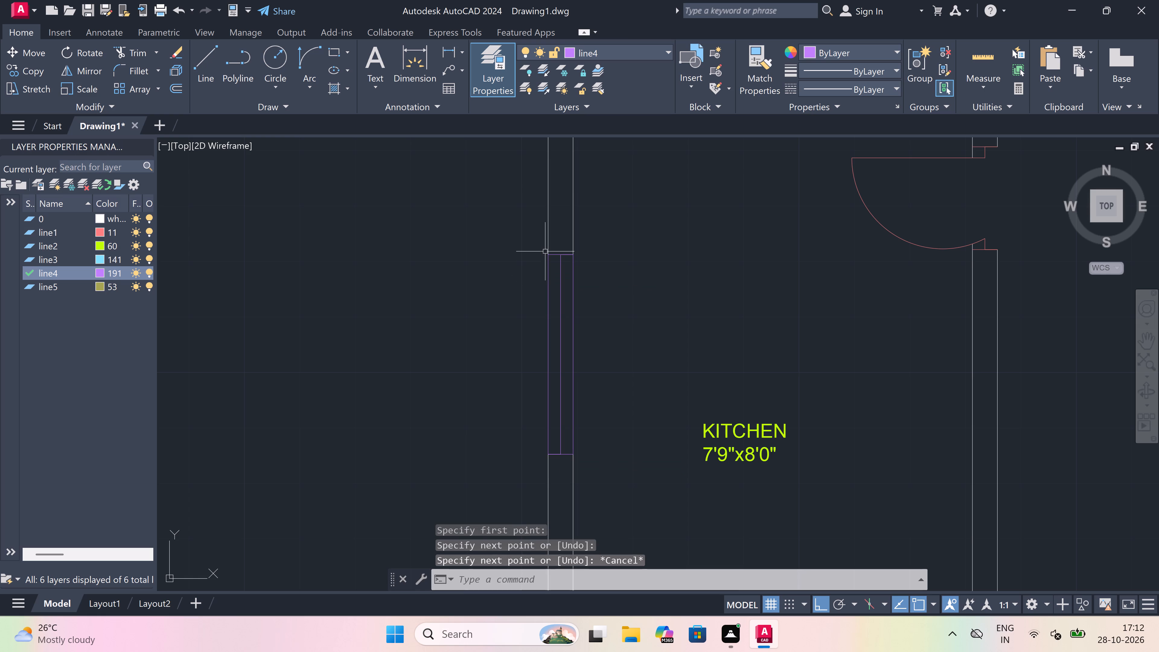
{"action": "scroll", "coordinate": [497, 276], "scroll_direction": "down", "scroll_amount": 5}
{"action": "scroll", "coordinate": [501, 227], "scroll_direction": "up", "scroll_amount": 1}
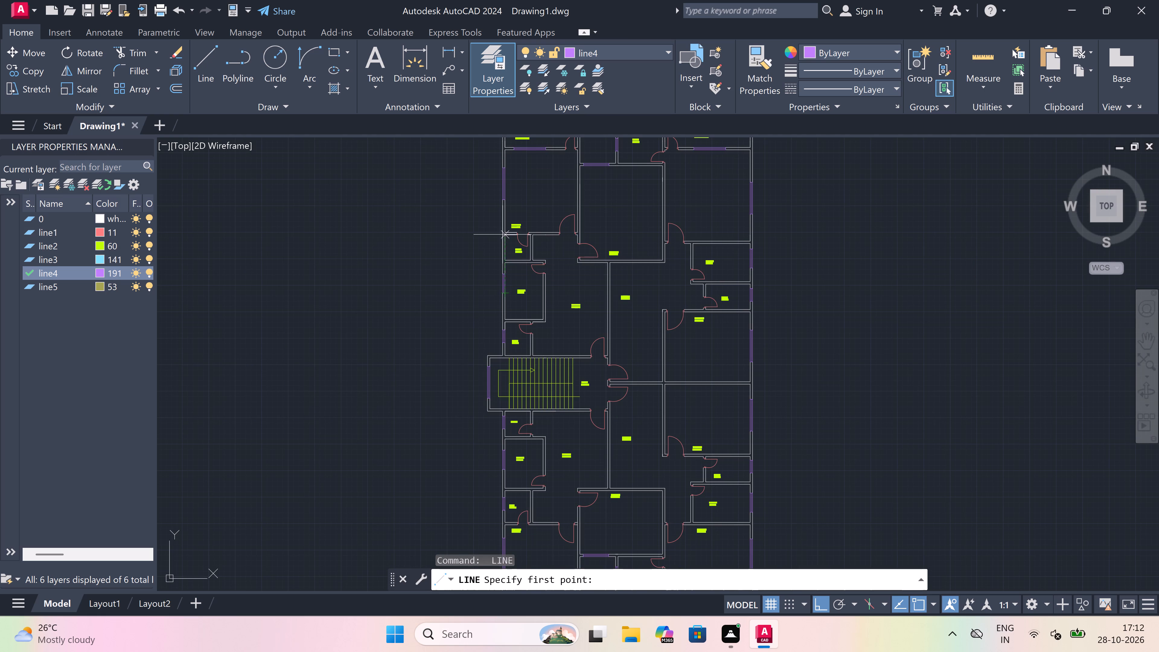
{"action": "scroll", "coordinate": [501, 227], "scroll_direction": "up", "scroll_amount": 3}
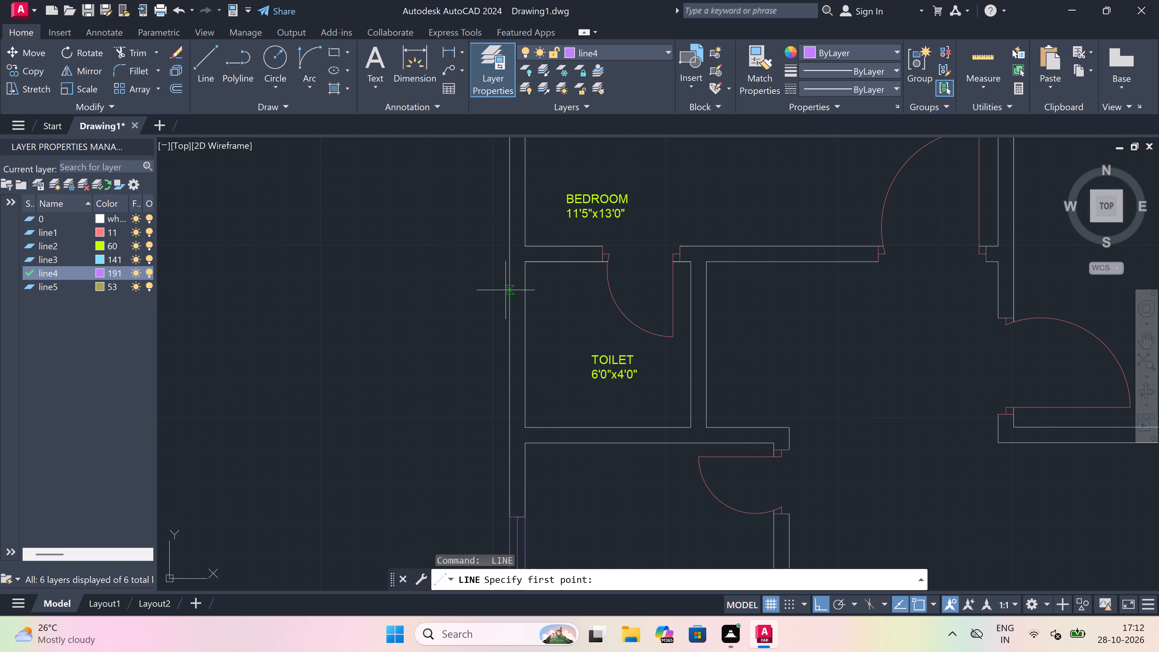
{"action": "left_click", "coordinate": [508, 286]}
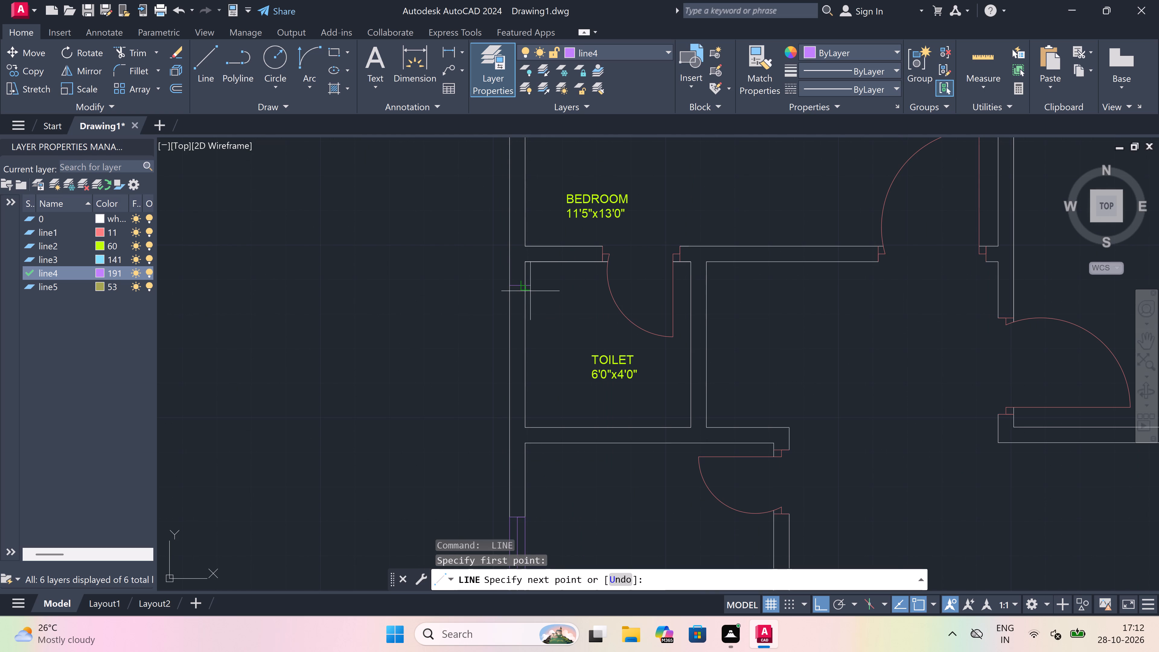
{"action": "key", "text": "space"}
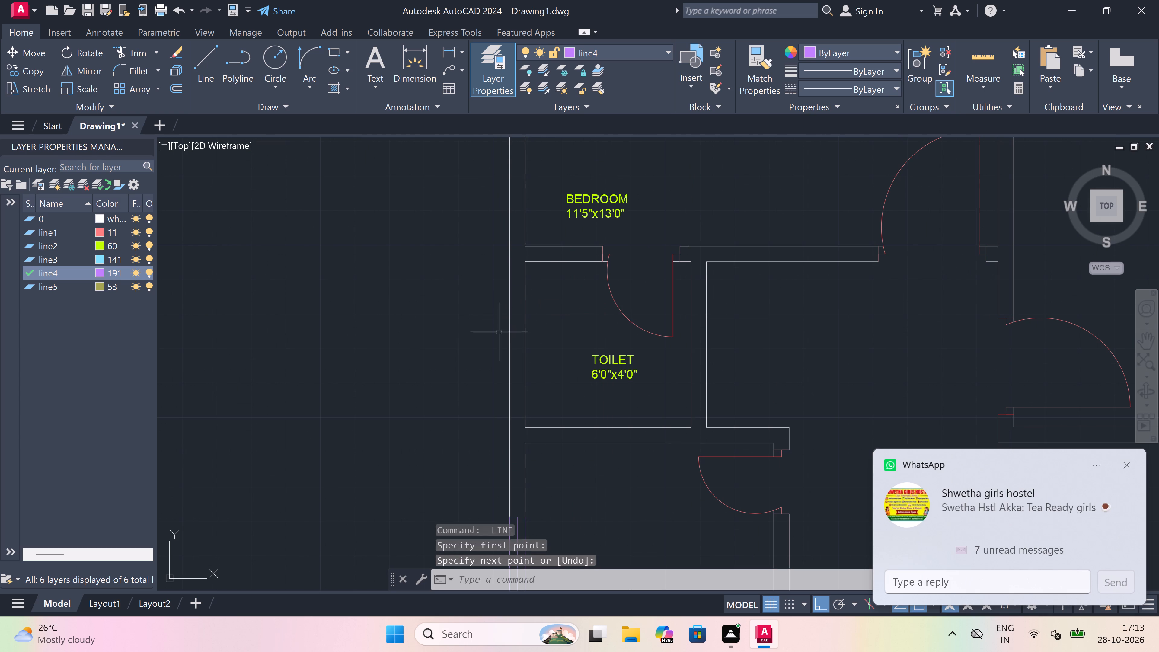
{"action": "key", "text": "space"}
{"action": "scroll", "coordinate": [509, 279], "scroll_direction": "up", "scroll_amount": 1}
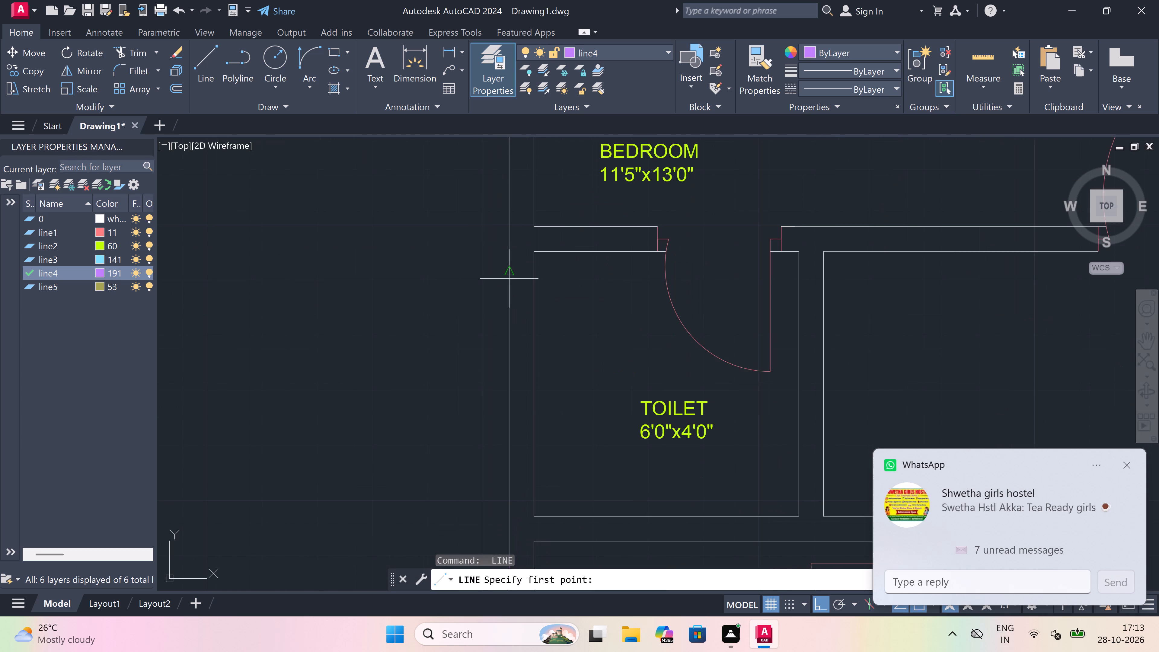
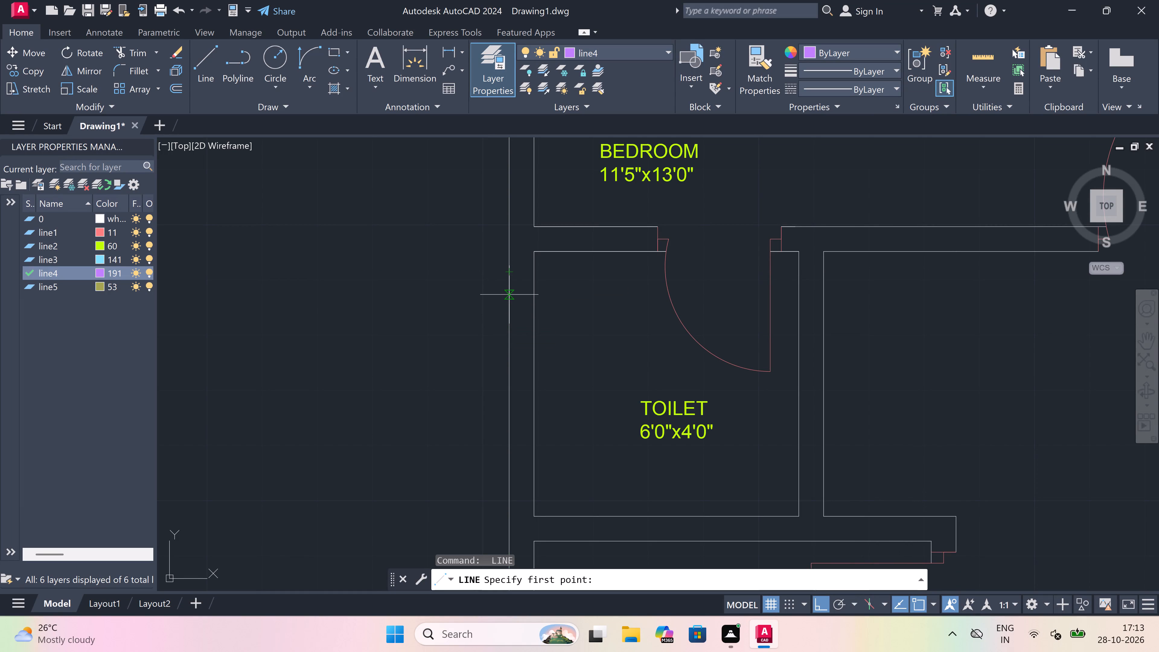
Draw the north and south window jambs joined by a 2' centre line across the west wall of the 6'0"x4'0" toilet.
{"action": "left_click_drag", "start_coordinate": [509, 298], "coordinate": [515, 296]}
{"action": "left_click", "coordinate": [532, 300]}
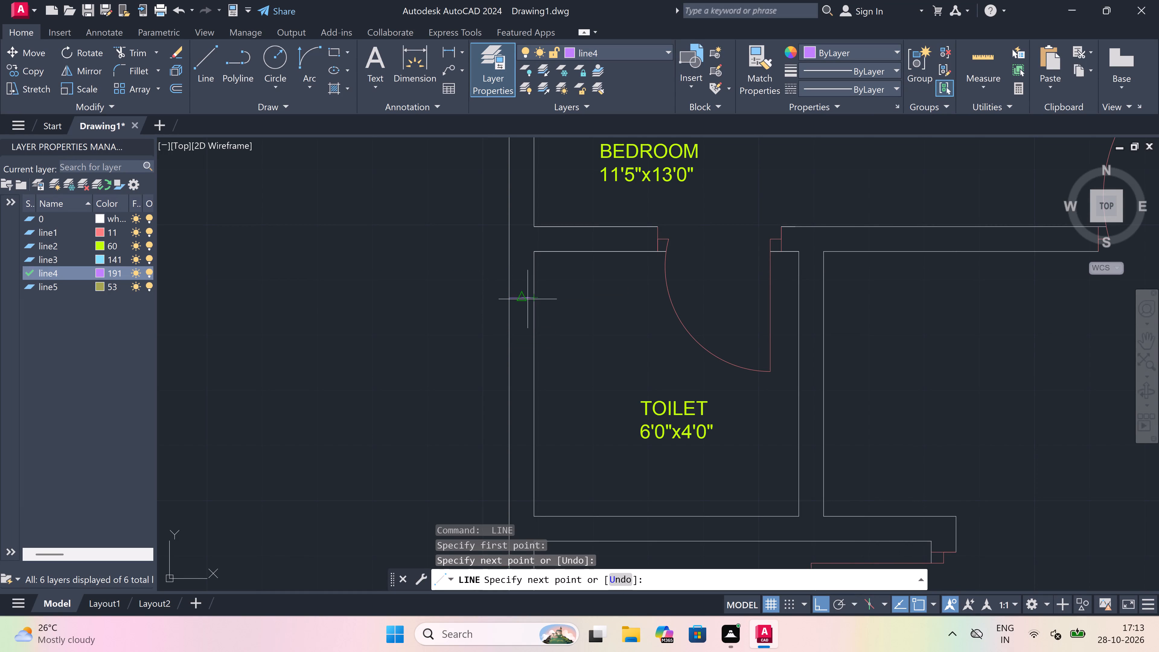
{"action": "left_click", "coordinate": [525, 297]}
{"action": "scroll", "coordinate": [522, 321], "scroll_direction": "up", "scroll_amount": 2}
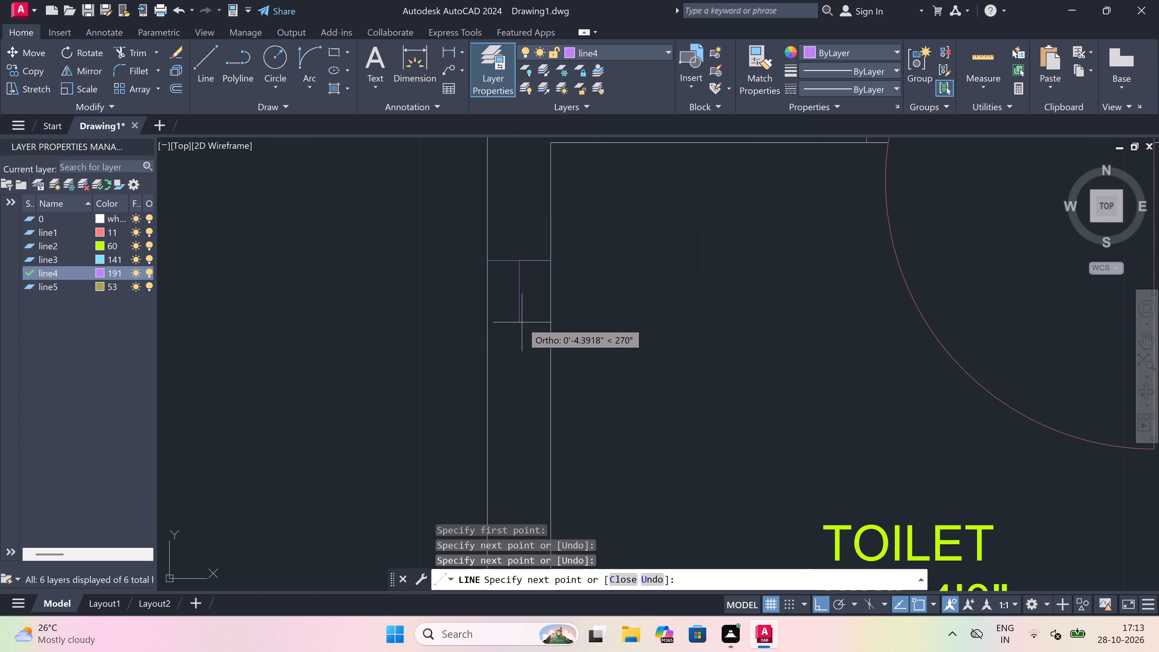
{"action": "key", "text": "2"}
{"action": "type", "text": "'"}
{"action": "key", "text": "space"}
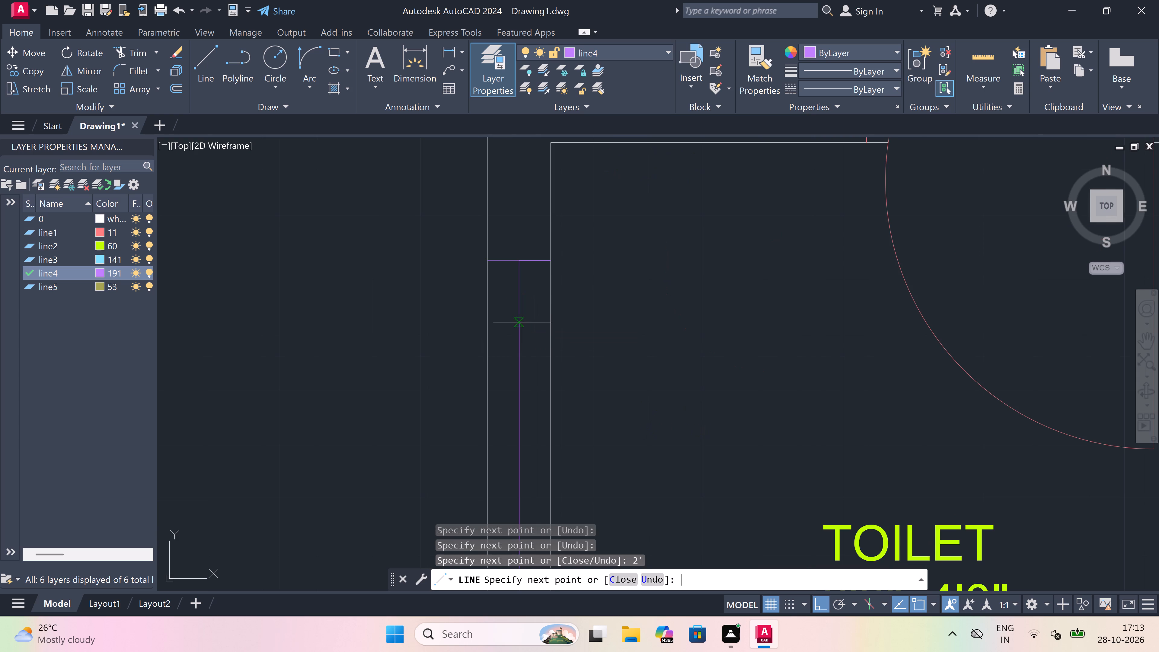
{"action": "scroll", "coordinate": [522, 322], "scroll_direction": "down", "scroll_amount": 5}
{"action": "scroll", "coordinate": [519, 365], "scroll_direction": "up", "scroll_amount": 3}
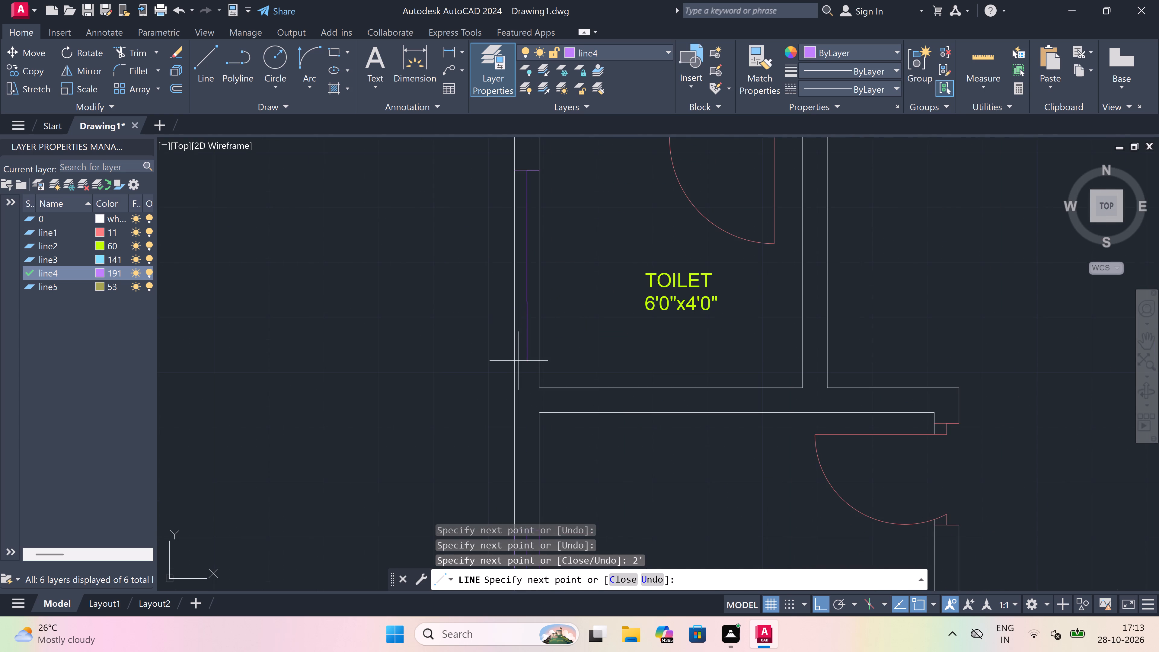
{"action": "scroll", "coordinate": [512, 302], "scroll_direction": "up", "scroll_amount": 3}
{"action": "left_click", "coordinate": [520, 302]}
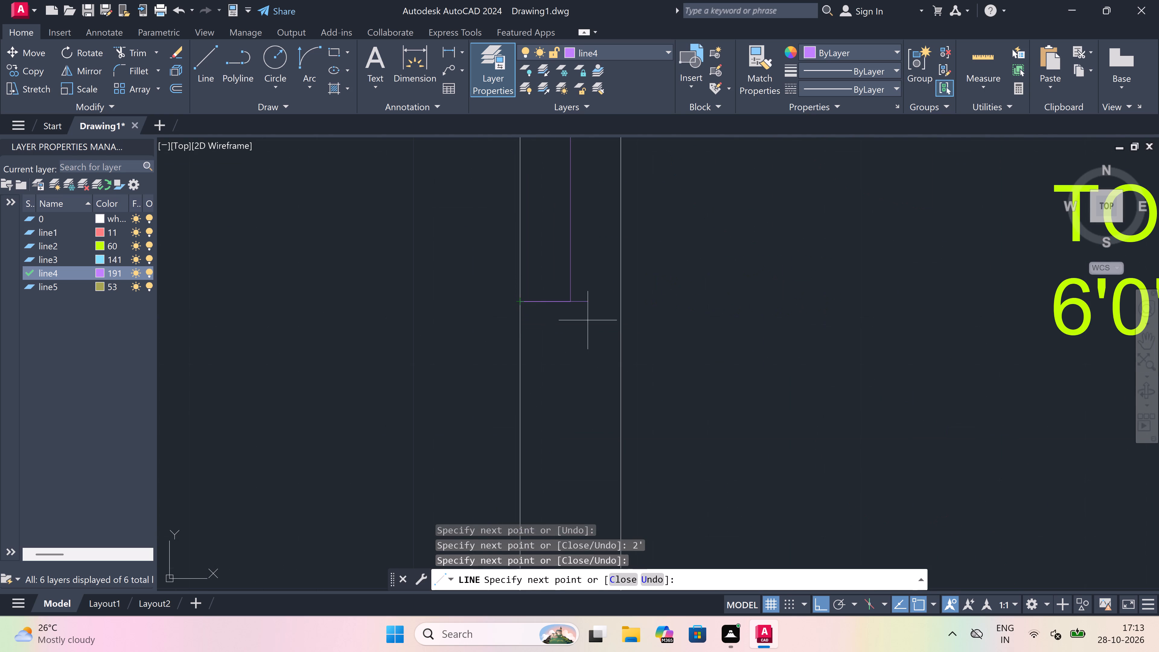
{"action": "left_click", "coordinate": [623, 303]}
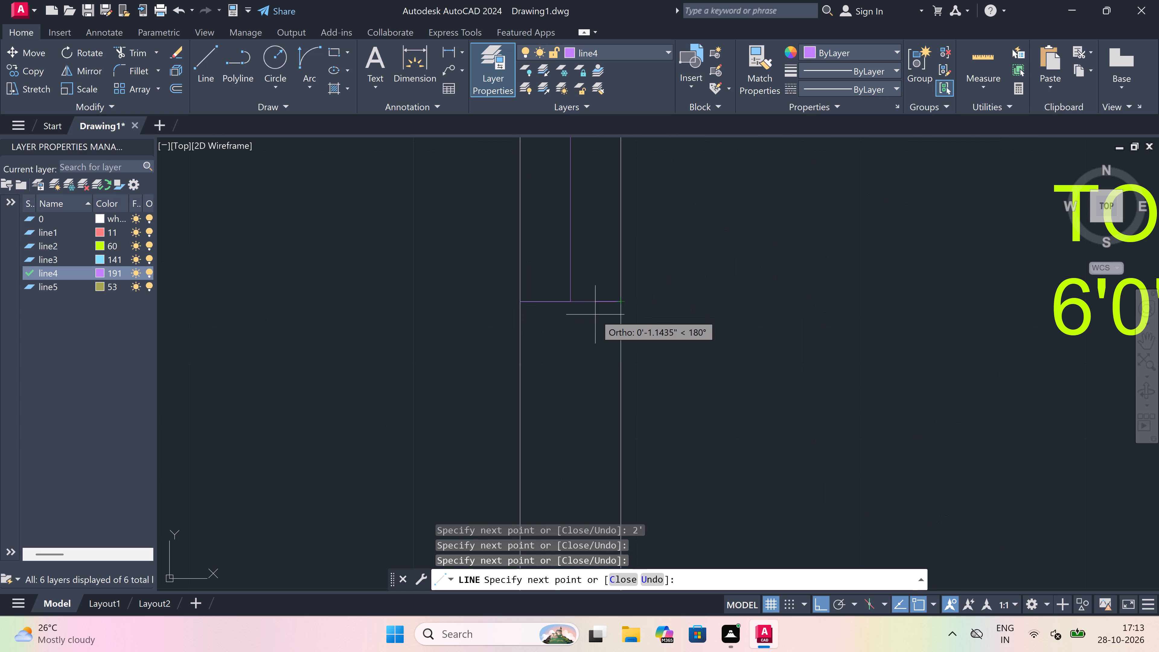
{"action": "key", "text": "Escape"}
Trim both wall face lines between the window jambs on the toilet's west wall.
{"action": "type", "text": "tr"}
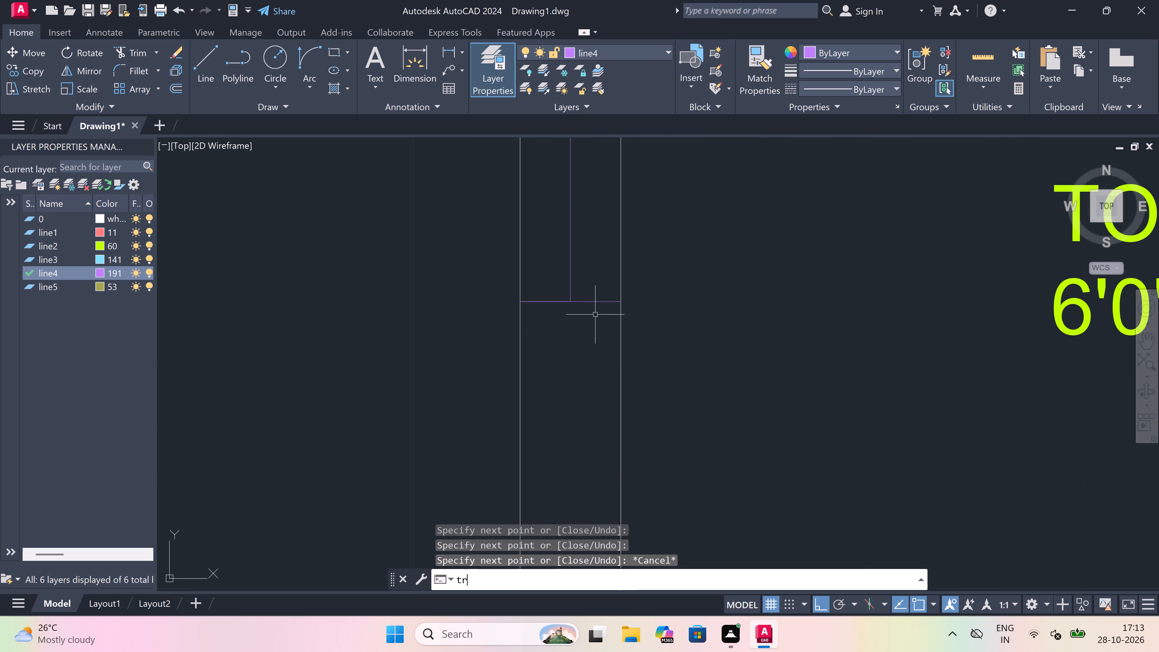
{"action": "key", "text": "space"}
{"action": "scroll", "coordinate": [470, 344], "scroll_direction": "down", "scroll_amount": 5}
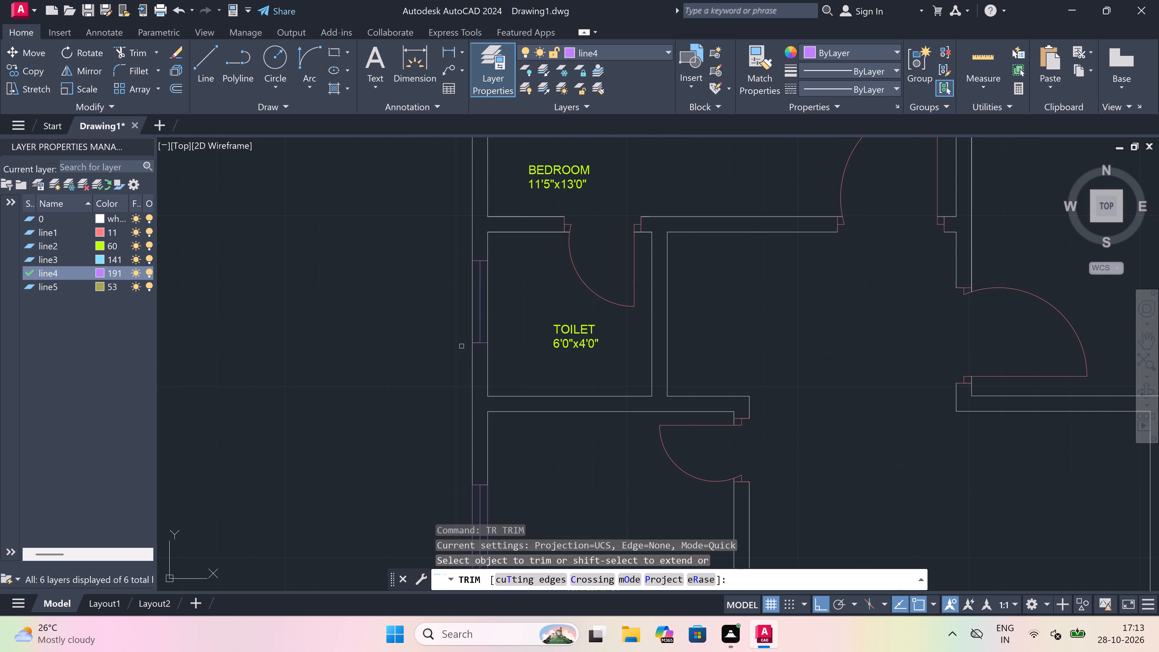
{"action": "scroll", "coordinate": [470, 289], "scroll_direction": "up", "scroll_amount": 3}
{"action": "scroll", "coordinate": [471, 289], "scroll_direction": "down", "scroll_amount": 1}
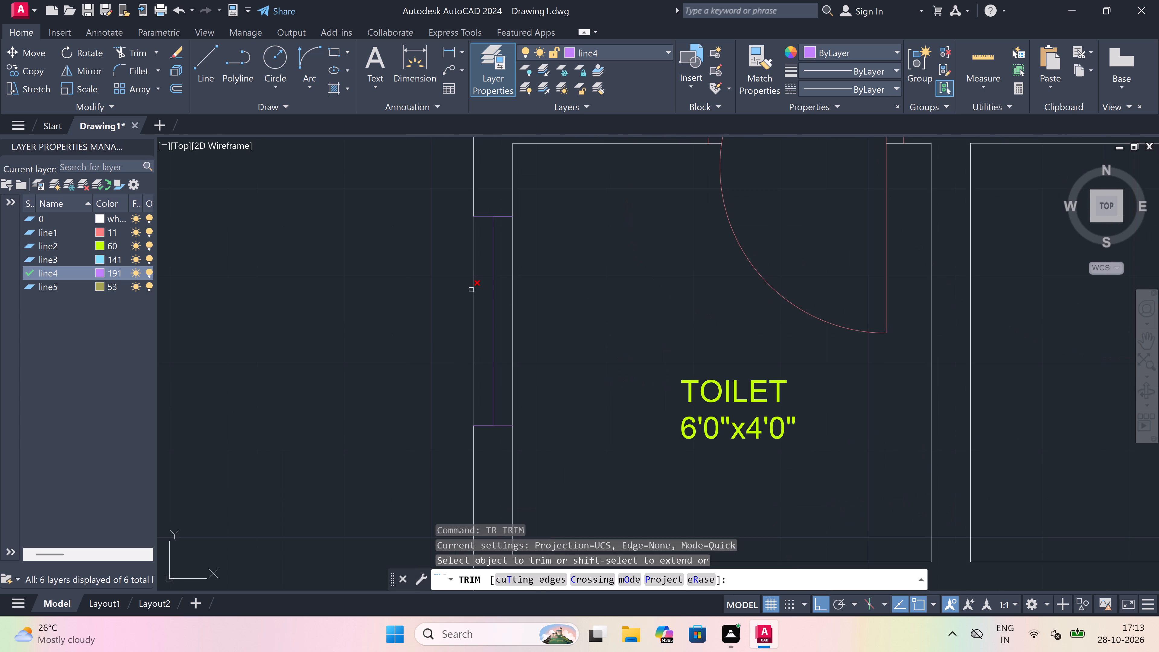
{"action": "left_click", "coordinate": [471, 289]}
{"action": "left_click_drag", "start_coordinate": [507, 321], "coordinate": [507, 320]}
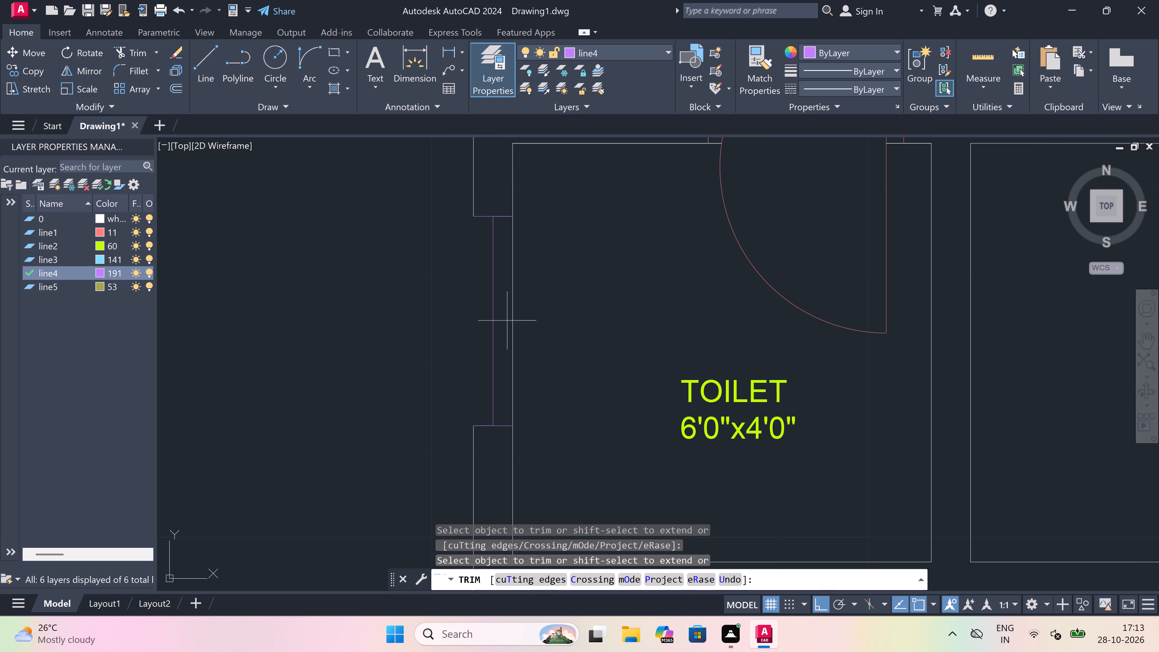
{"action": "left_click_drag", "start_coordinate": [507, 320], "coordinate": [512, 321]}
{"action": "left_click", "coordinate": [555, 332]}
{"action": "key", "text": "Escape"}
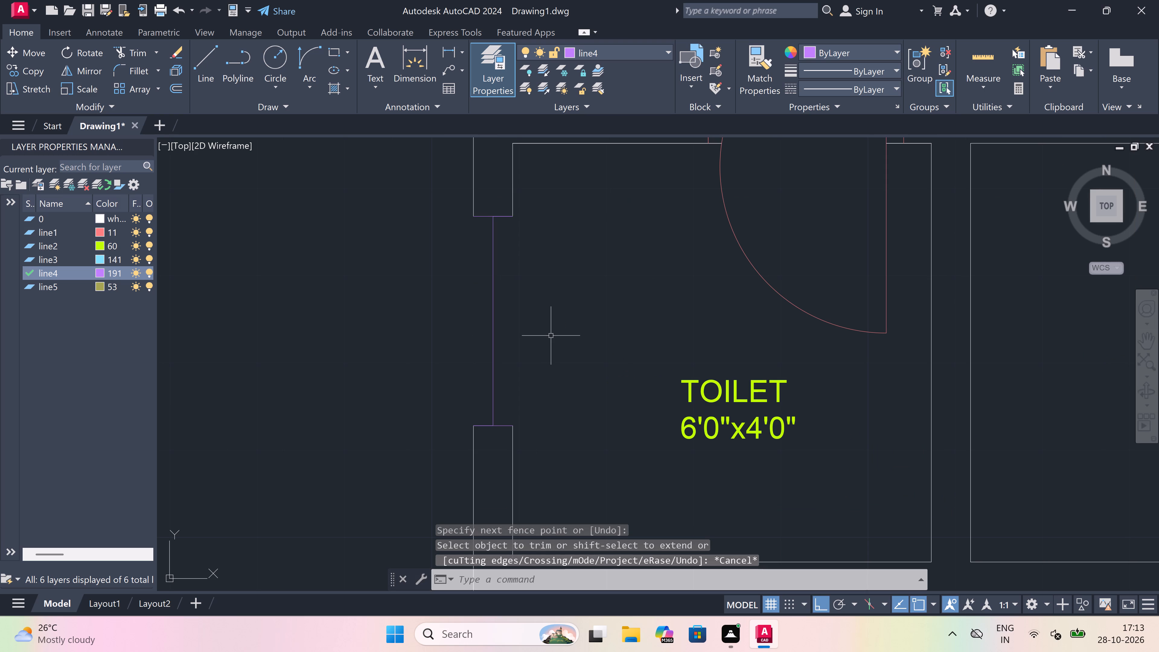
Draw the inner and outer window lines between the jamb ends along both faces of the toilet's west wall.
{"action": "key", "text": "l"}
{"action": "key", "text": "space"}
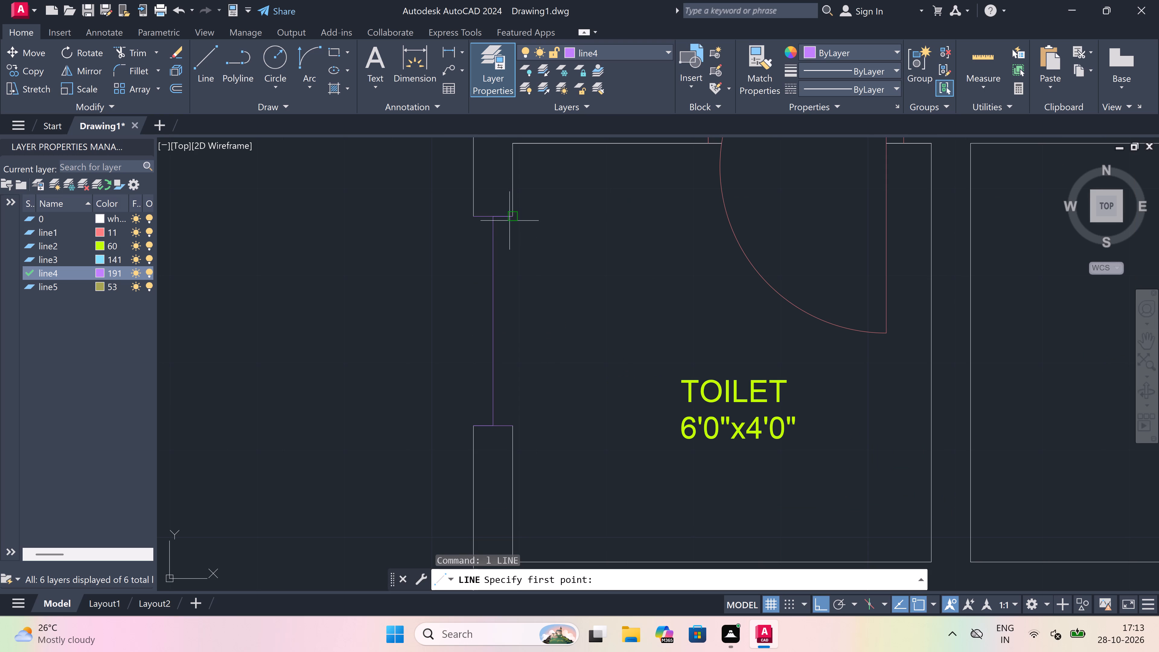
{"action": "left_click_drag", "start_coordinate": [509, 215], "coordinate": [509, 225]}
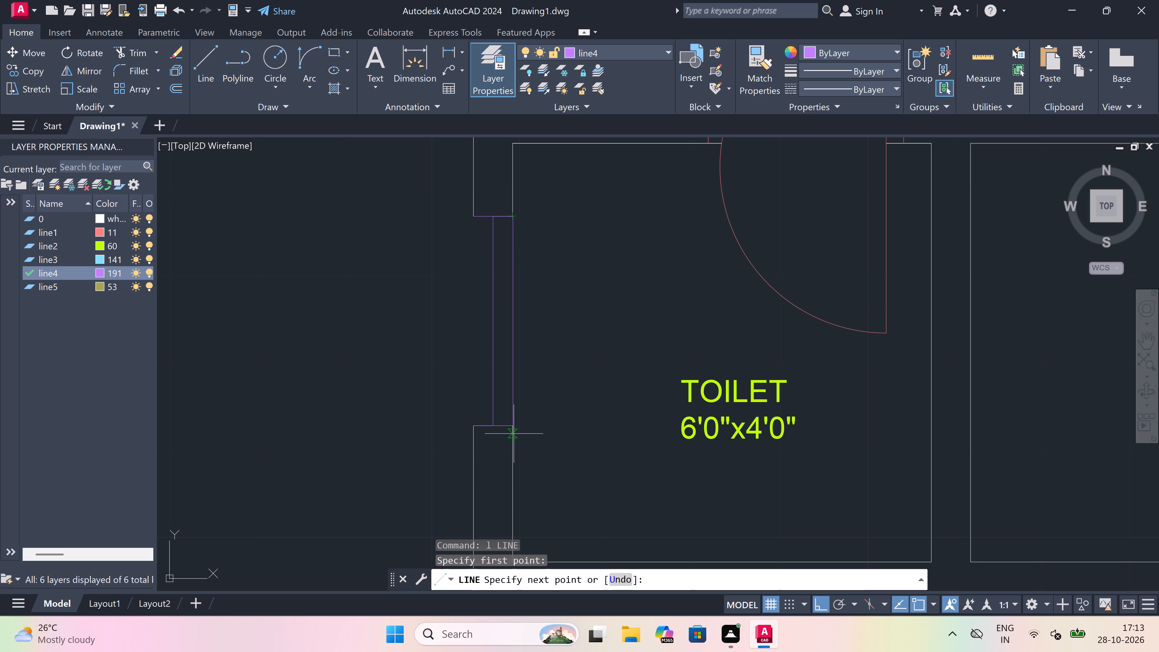
{"action": "left_click", "coordinate": [514, 425]}
{"action": "key", "text": "Escape"}
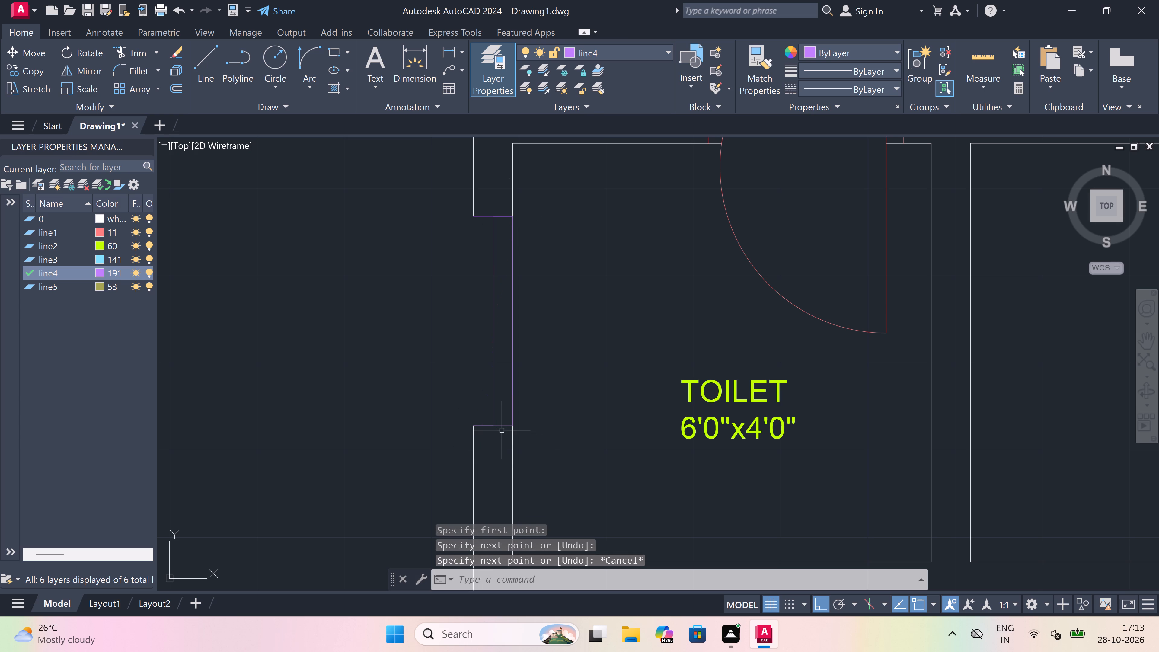
{"action": "key", "text": "space"}
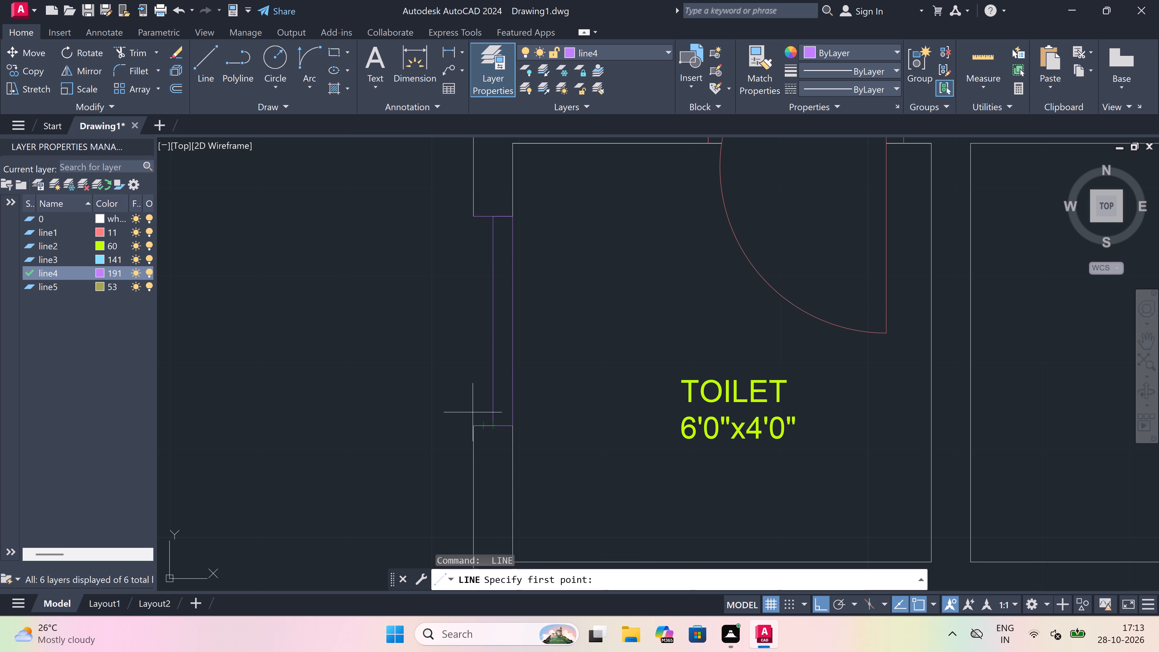
{"action": "left_click_drag", "start_coordinate": [473, 428], "coordinate": [473, 420]}
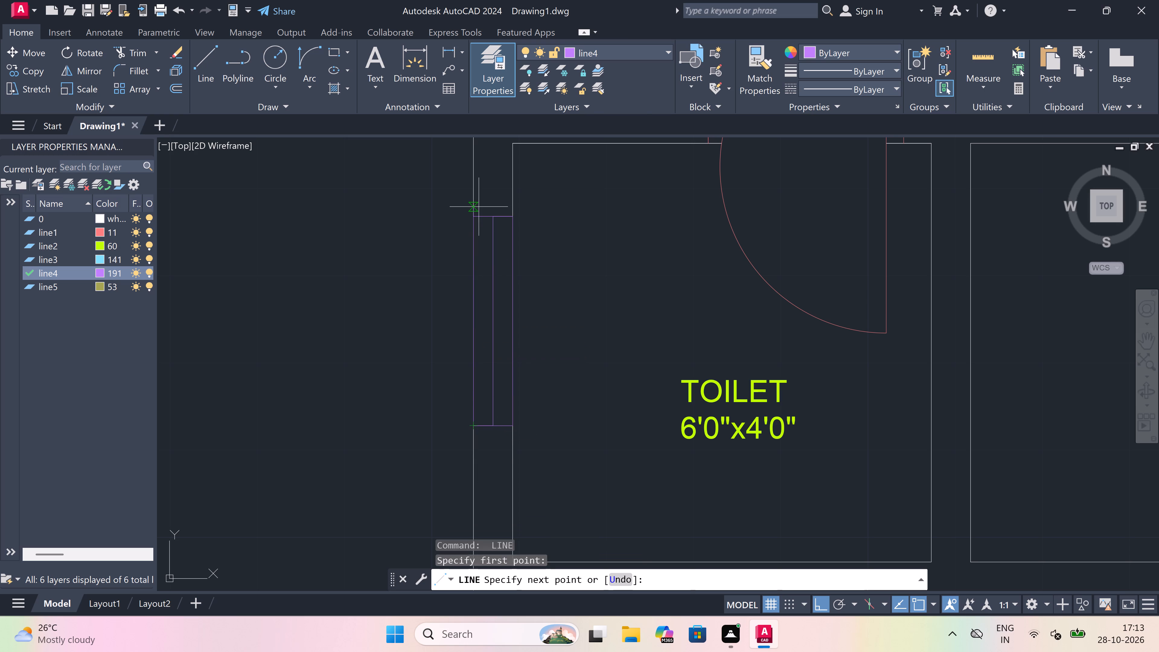
{"action": "left_click", "coordinate": [475, 215]}
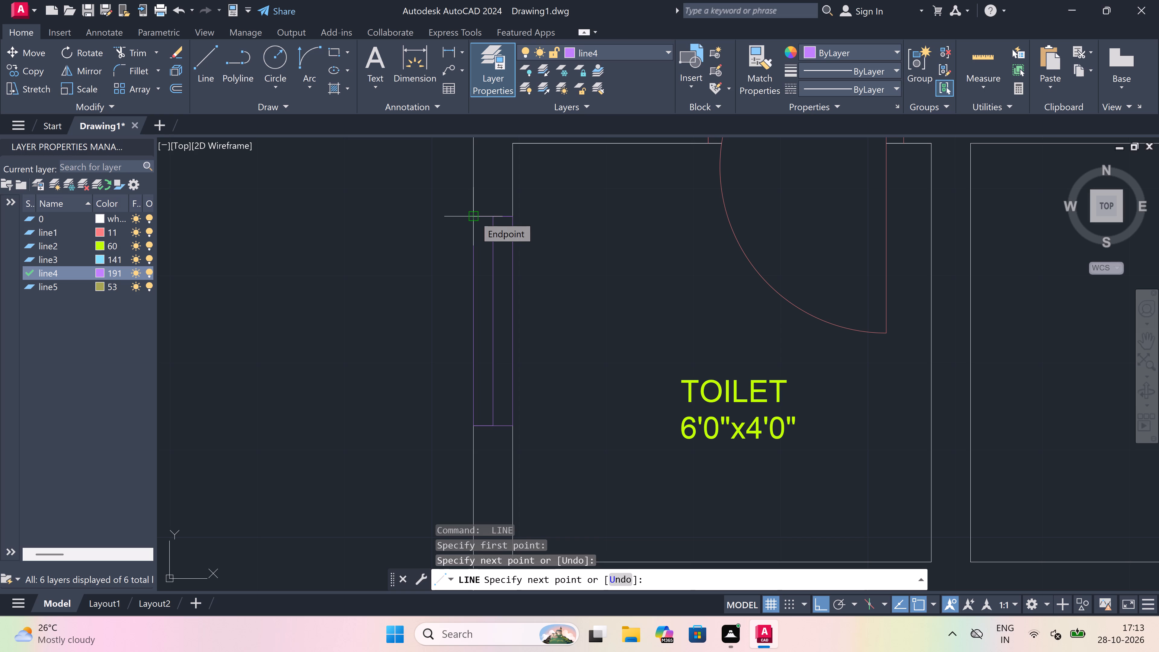
{"action": "key", "text": "Escape"}
Review the whole floor plan, examining the windows and room labels across all rooms.
{"action": "key", "text": "space"}
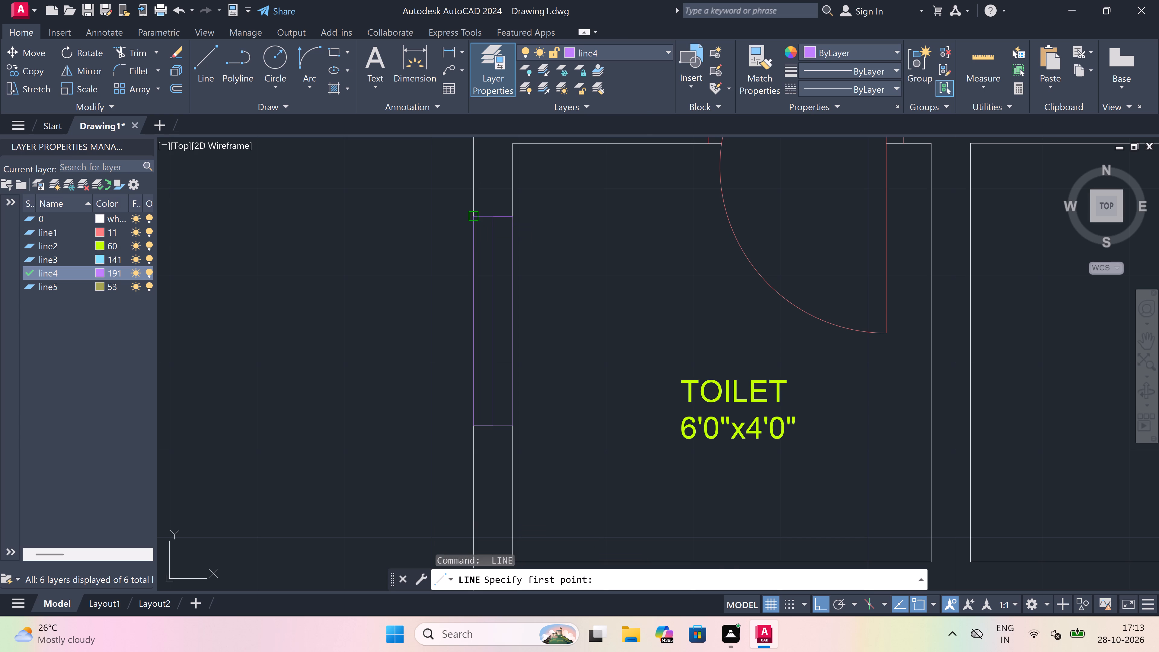
{"action": "scroll", "coordinate": [463, 314], "scroll_direction": "down", "scroll_amount": 7}
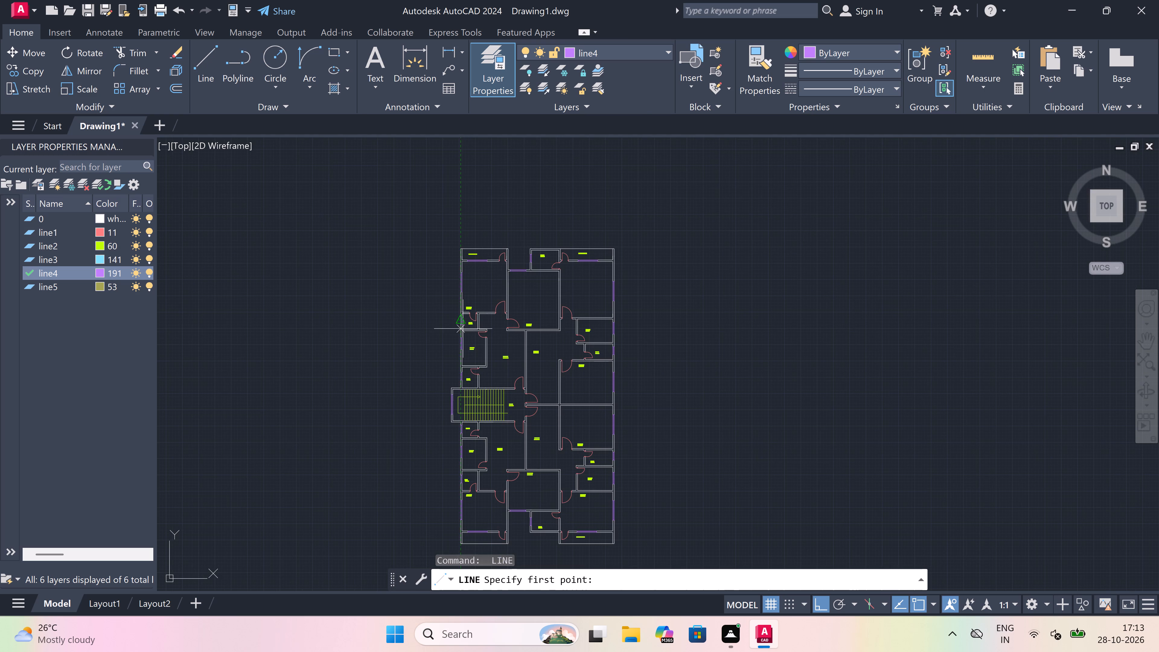
{"action": "scroll", "coordinate": [482, 370], "scroll_direction": "down", "scroll_amount": 1}
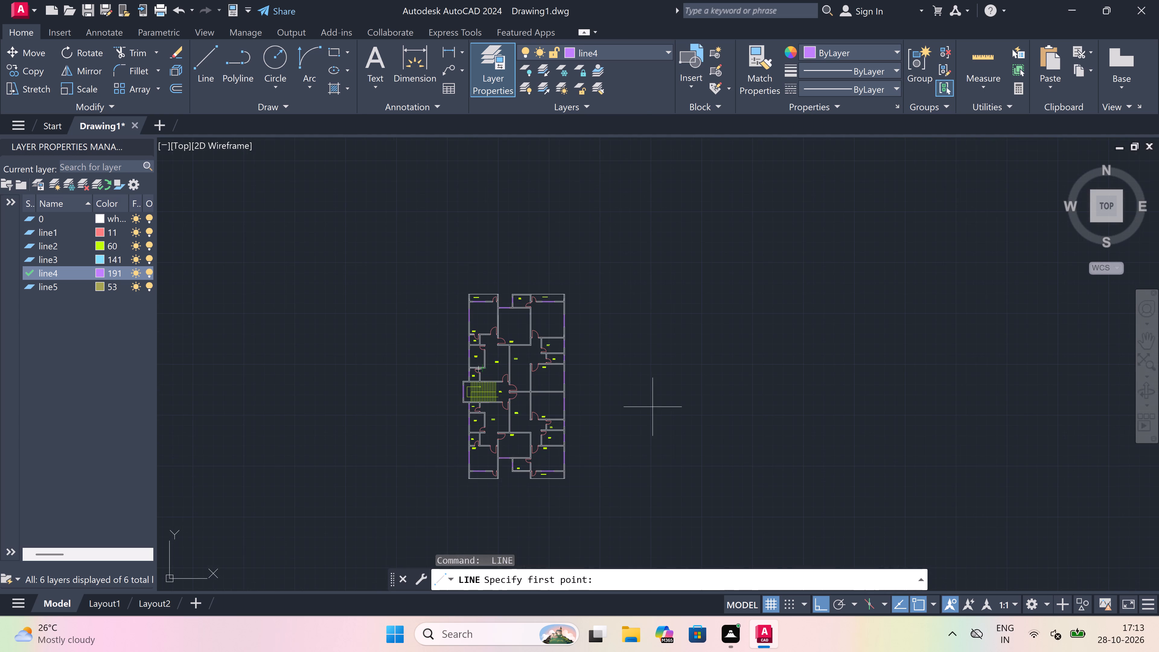
{"action": "scroll", "coordinate": [545, 385], "scroll_direction": "up", "scroll_amount": 2}
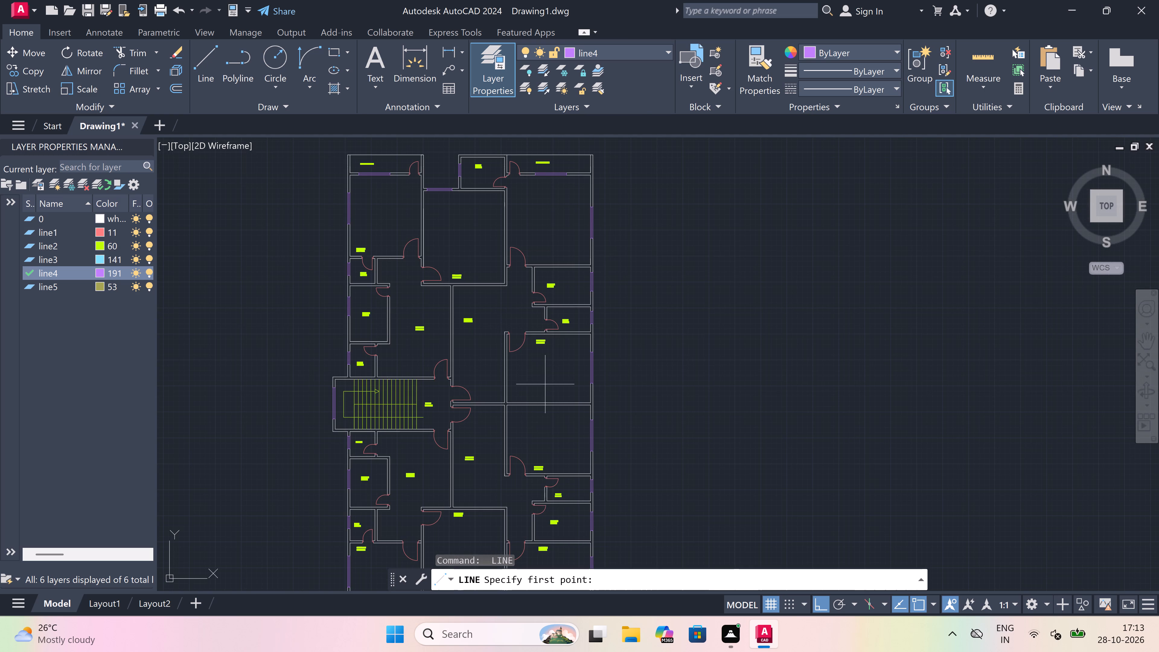
{"action": "scroll", "coordinate": [523, 417], "scroll_direction": "up", "scroll_amount": 1}
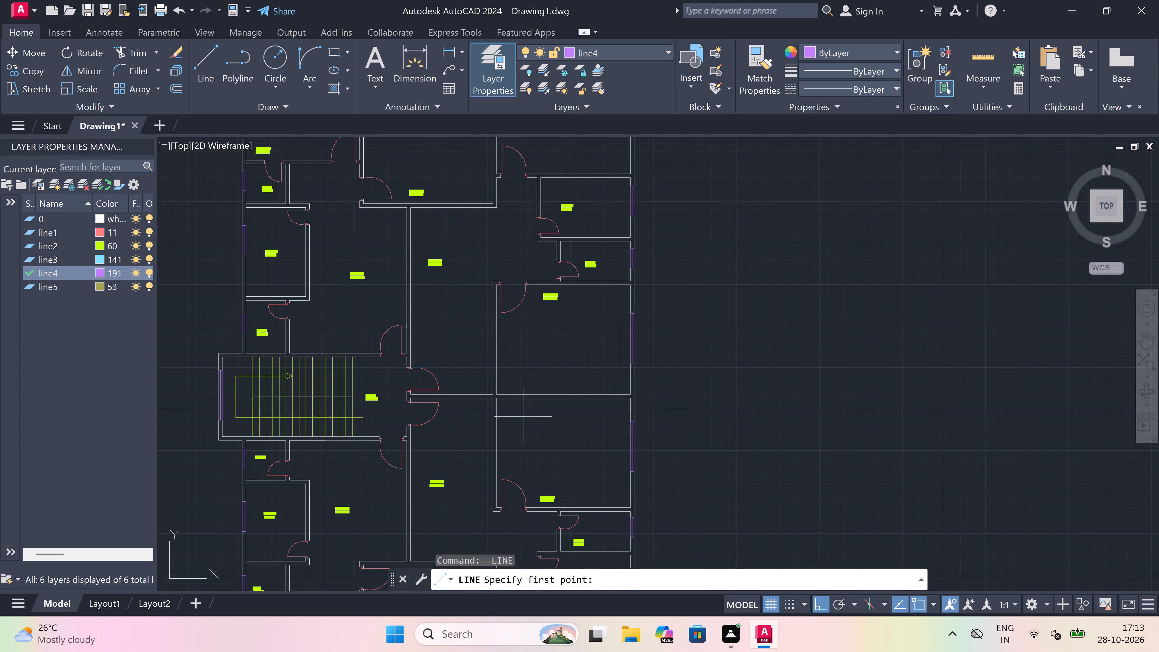
{"action": "scroll", "coordinate": [523, 416], "scroll_direction": "down", "scroll_amount": 3}
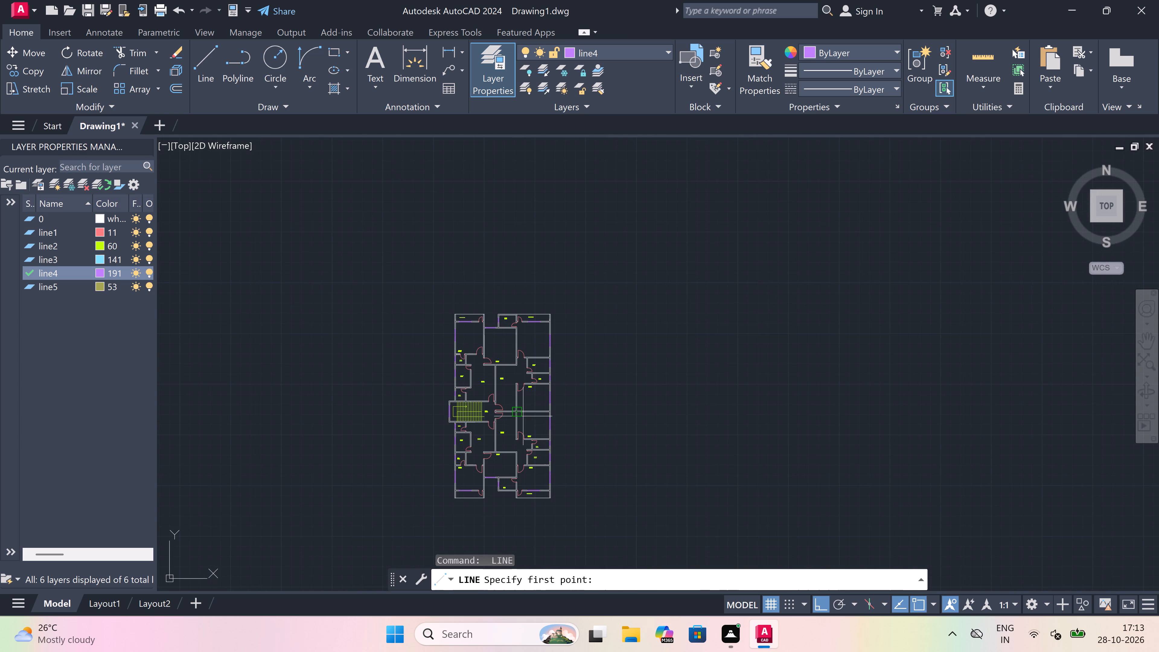
{"action": "scroll", "coordinate": [523, 416], "scroll_direction": "up", "scroll_amount": 2}
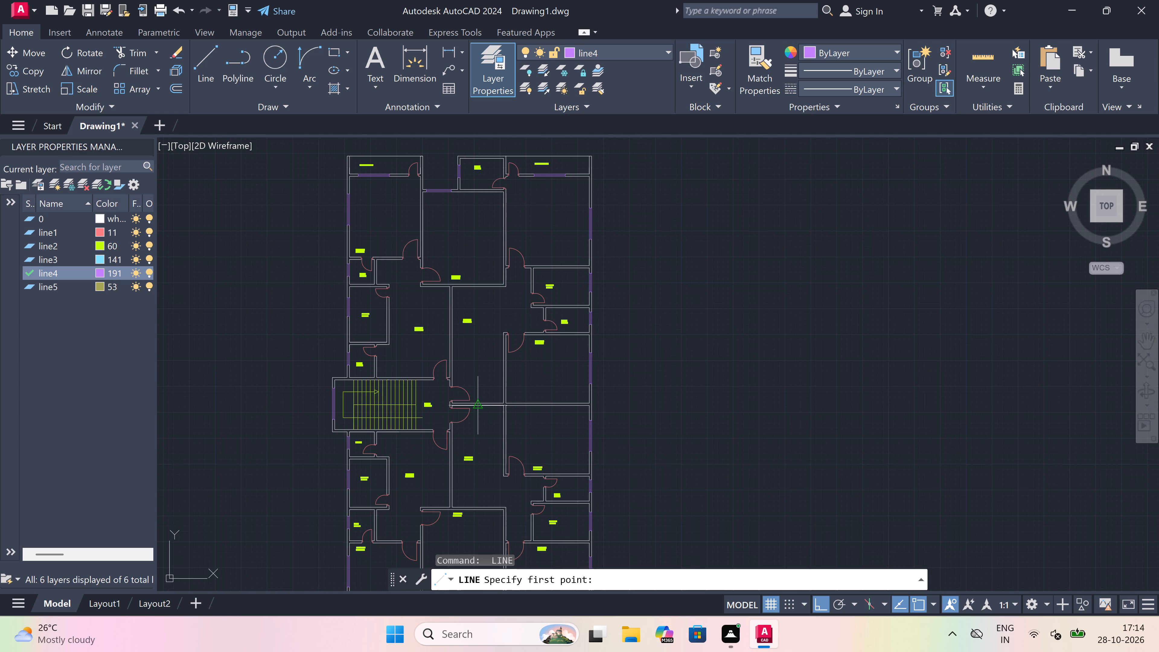
{"action": "key", "text": "Escape"}
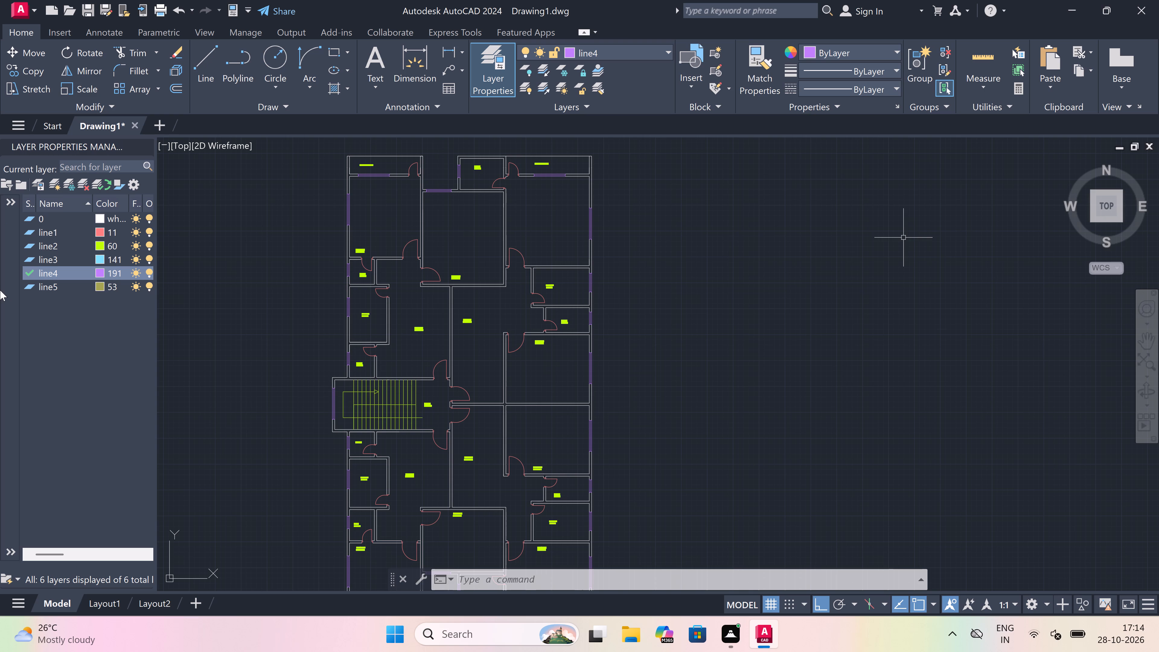
Add a multiline text label reading BEDROOM 10'0"x13'5" on layer line2 in the bedroom north of the 9'0"x6'0" kitchen.
{"action": "key", "text": "m"}
{"action": "key", "text": "t"}
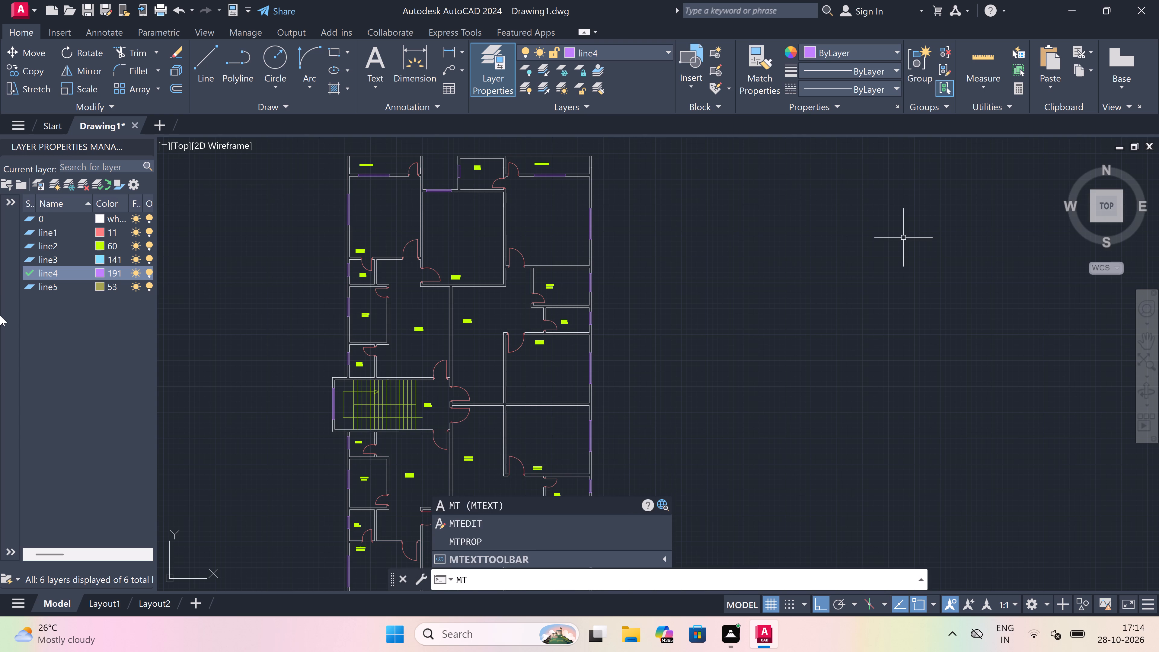
{"action": "key", "text": "space"}
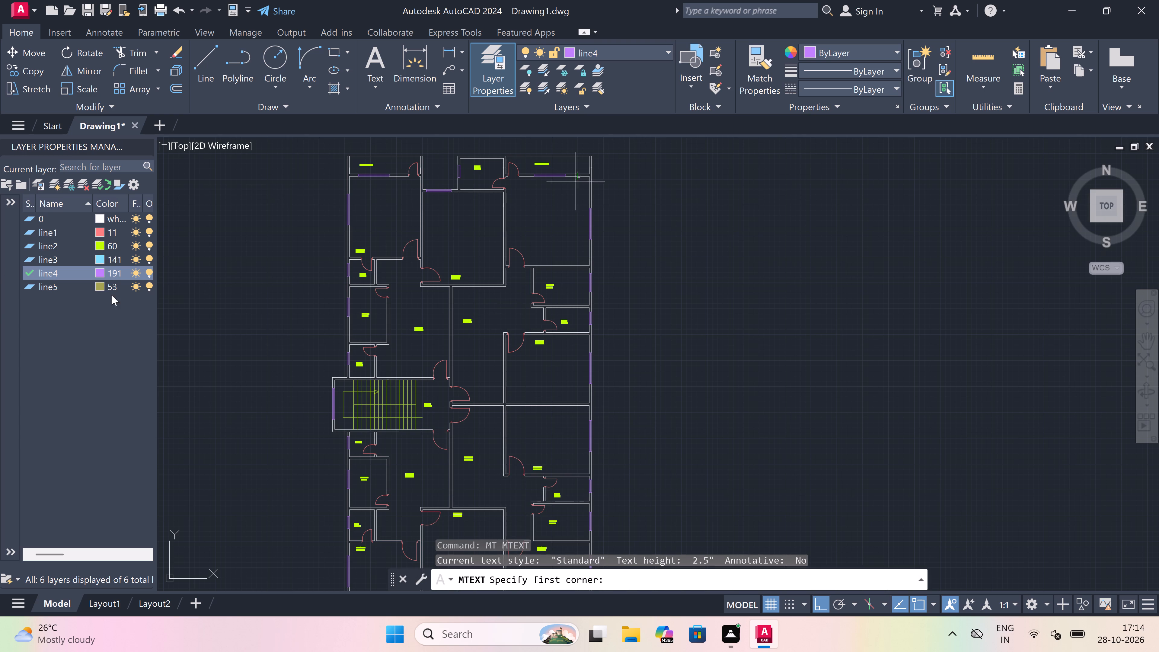
{"action": "left_click", "coordinate": [618, 51]}
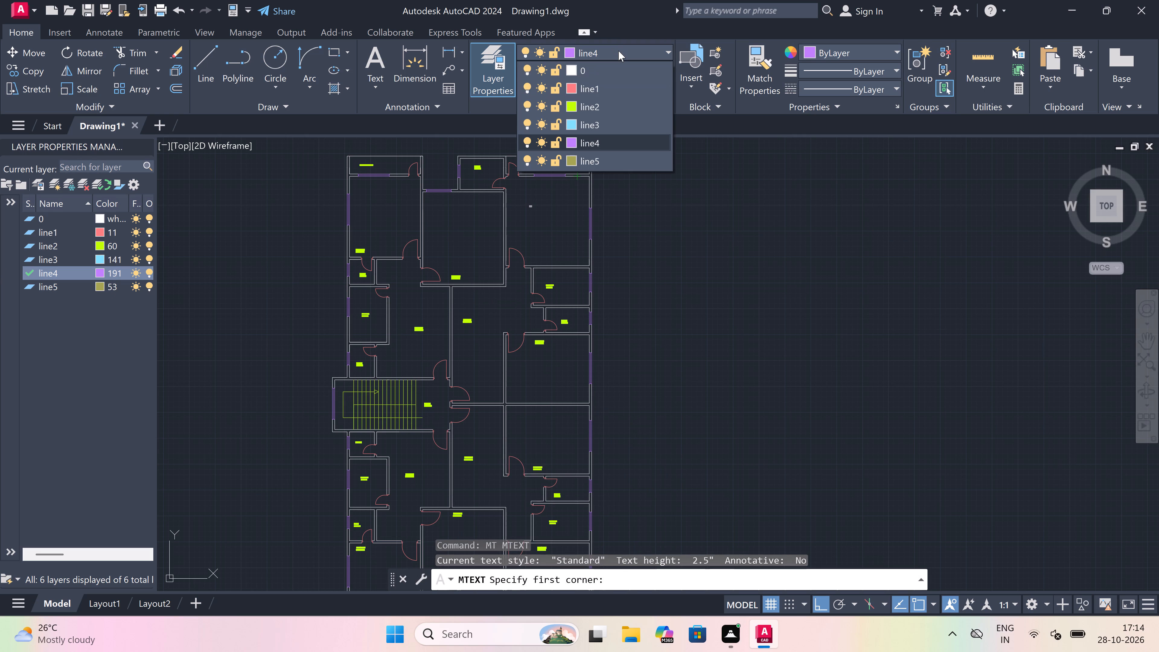
{"action": "left_click", "coordinate": [627, 110]}
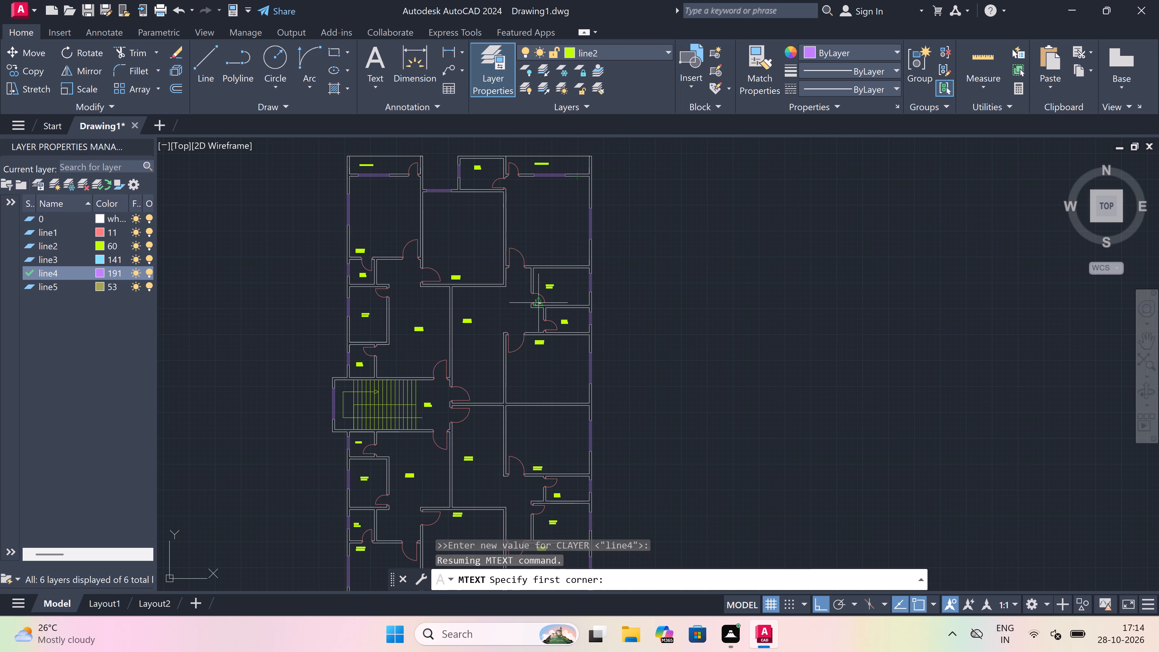
{"action": "scroll", "coordinate": [551, 250], "scroll_direction": "up", "scroll_amount": 2}
{"action": "scroll", "coordinate": [516, 249], "scroll_direction": "up", "scroll_amount": 2}
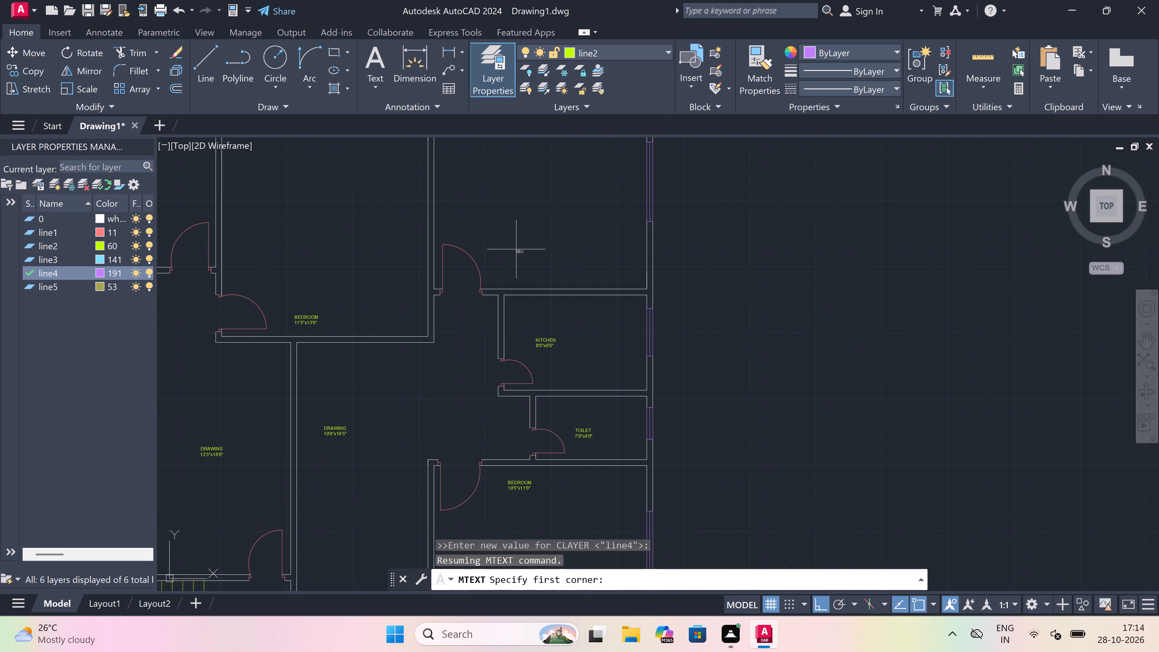
{"action": "left_click_drag", "start_coordinate": [506, 273], "coordinate": [626, 276]}
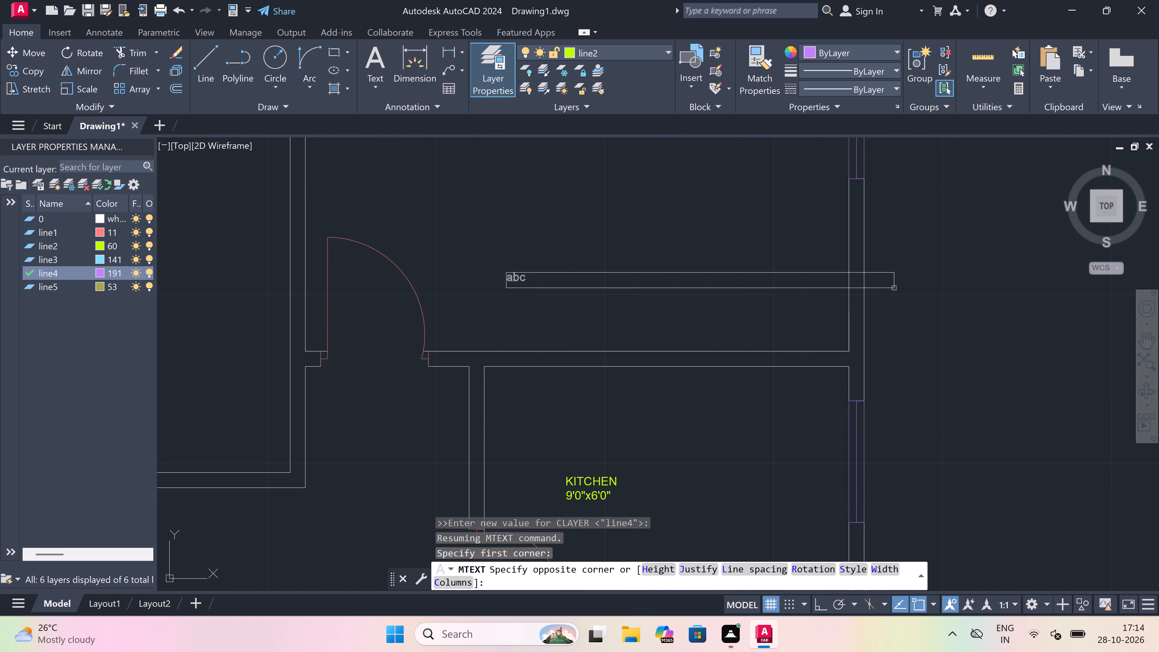
{"action": "left_click", "coordinate": [965, 315]}
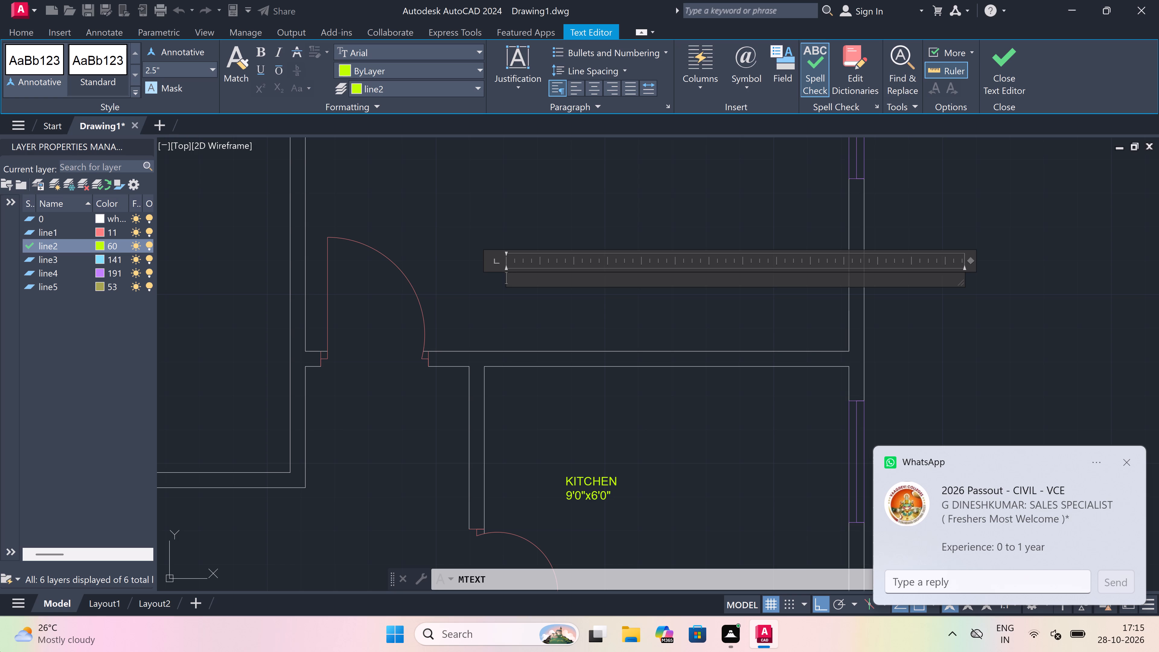
{"action": "type", "text": "BE"}
{"action": "type", "text": "DROO"}
{"action": "key", "text": "m"}
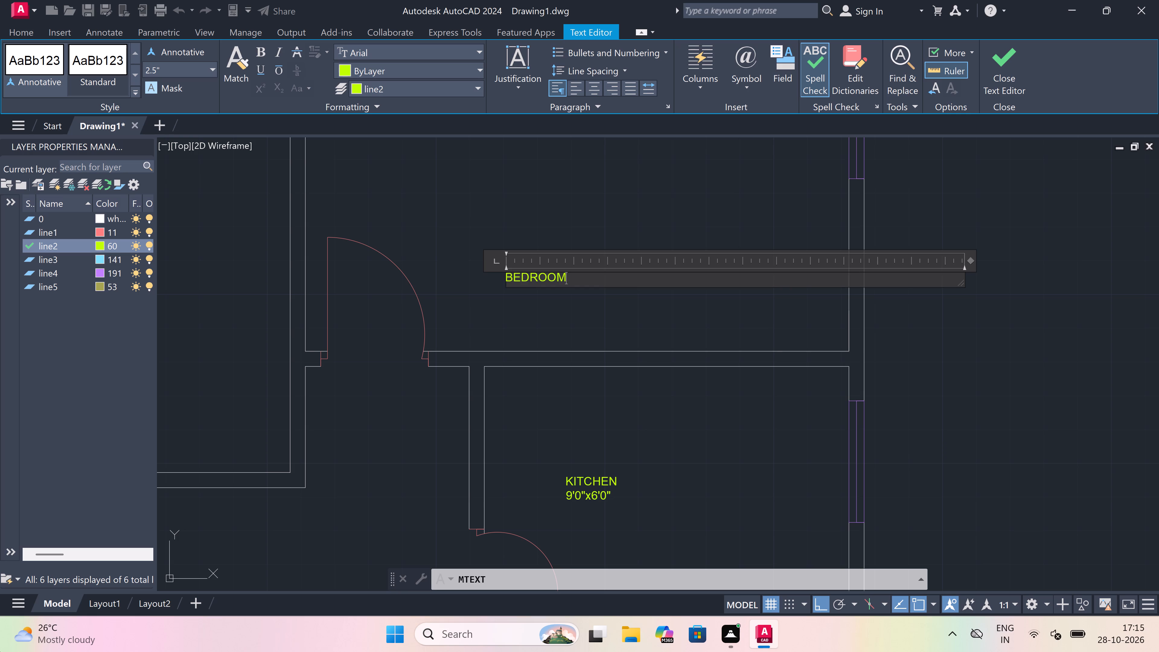
{"action": "key", "text": "Return"}
{"action": "scroll", "coordinate": [552, 297], "scroll_direction": "up", "scroll_amount": 2}
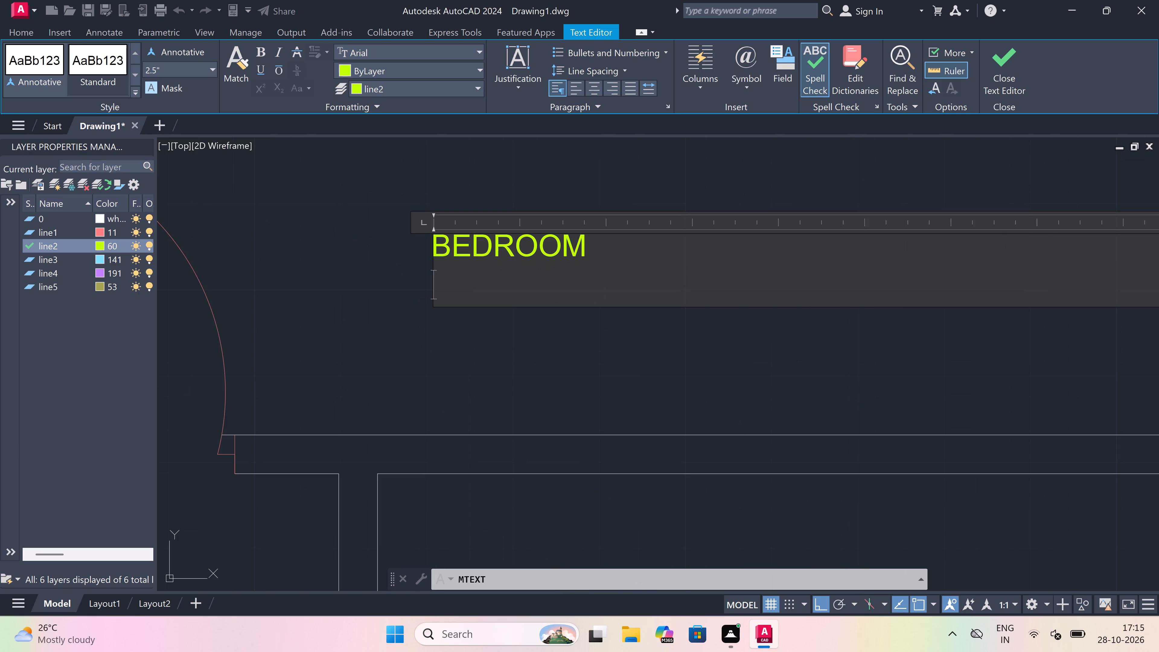
{"action": "type", "text": "10'0"}
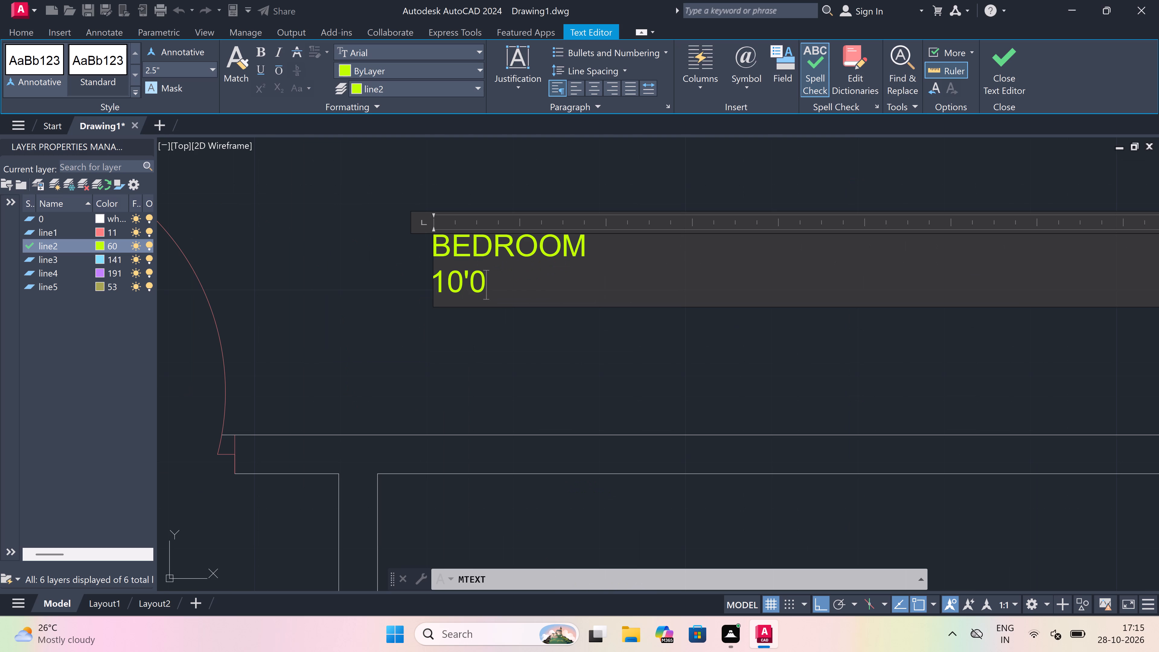
{"action": "type", "text": "\"x"}
{"action": "type", "text": "13'5\""}
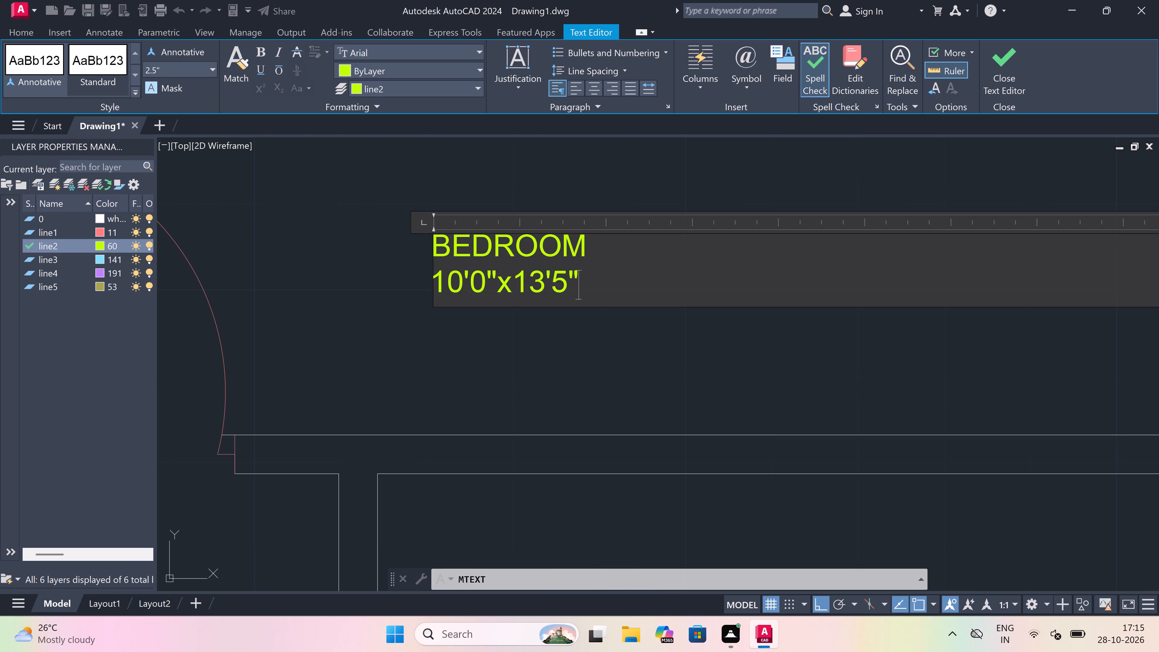
{"action": "left_click", "coordinate": [516, 330]}
Turn Ortho off and move the BEDROOM 10'0"x13'5" label southeast, nearer the room's south wall and the middle of its width.
{"action": "scroll", "coordinate": [495, 324], "scroll_direction": "down", "scroll_amount": 4}
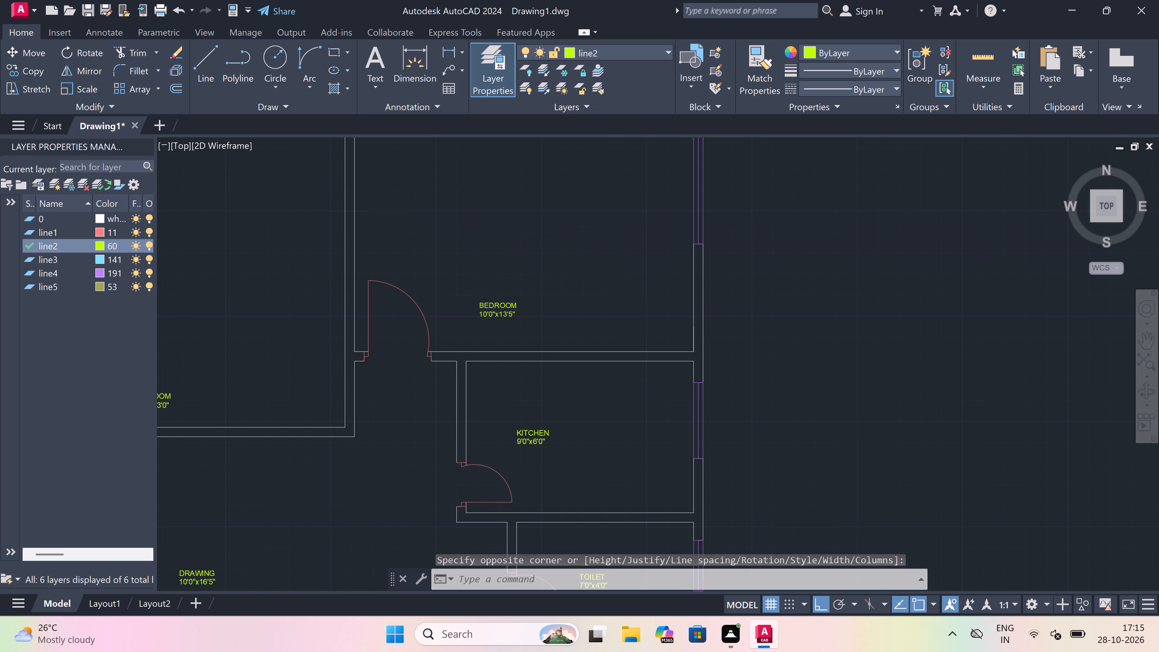
{"action": "scroll", "coordinate": [493, 323], "scroll_direction": "down", "scroll_amount": 1}
{"action": "scroll", "coordinate": [494, 307], "scroll_direction": "up", "scroll_amount": 3}
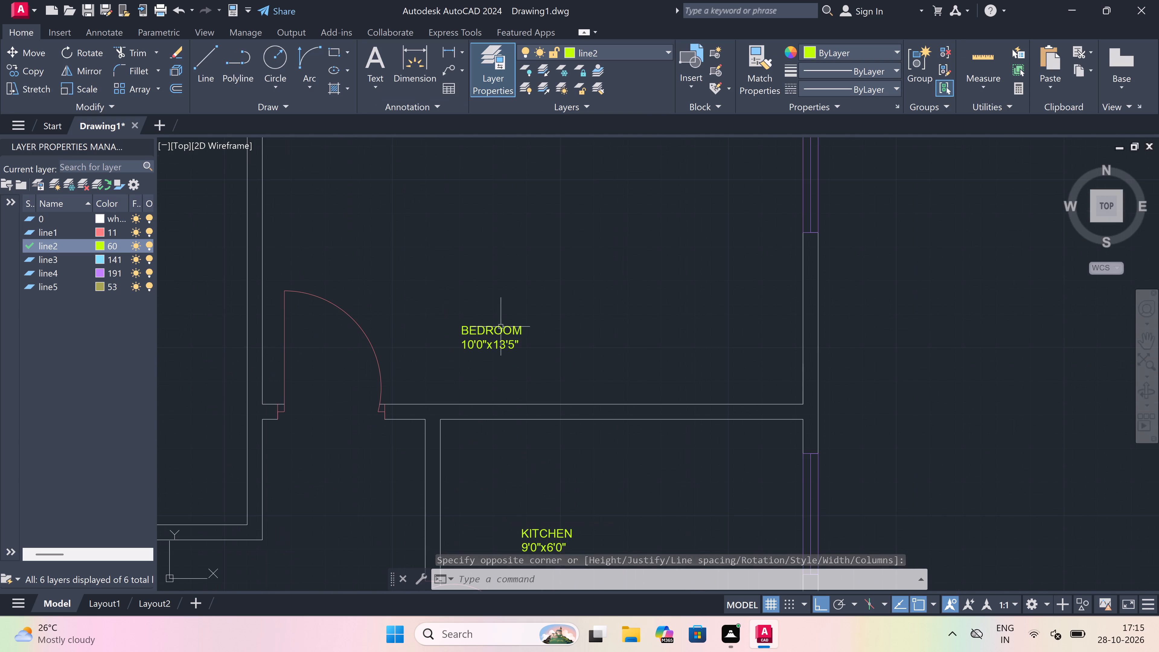
{"action": "left_click", "coordinate": [502, 326]}
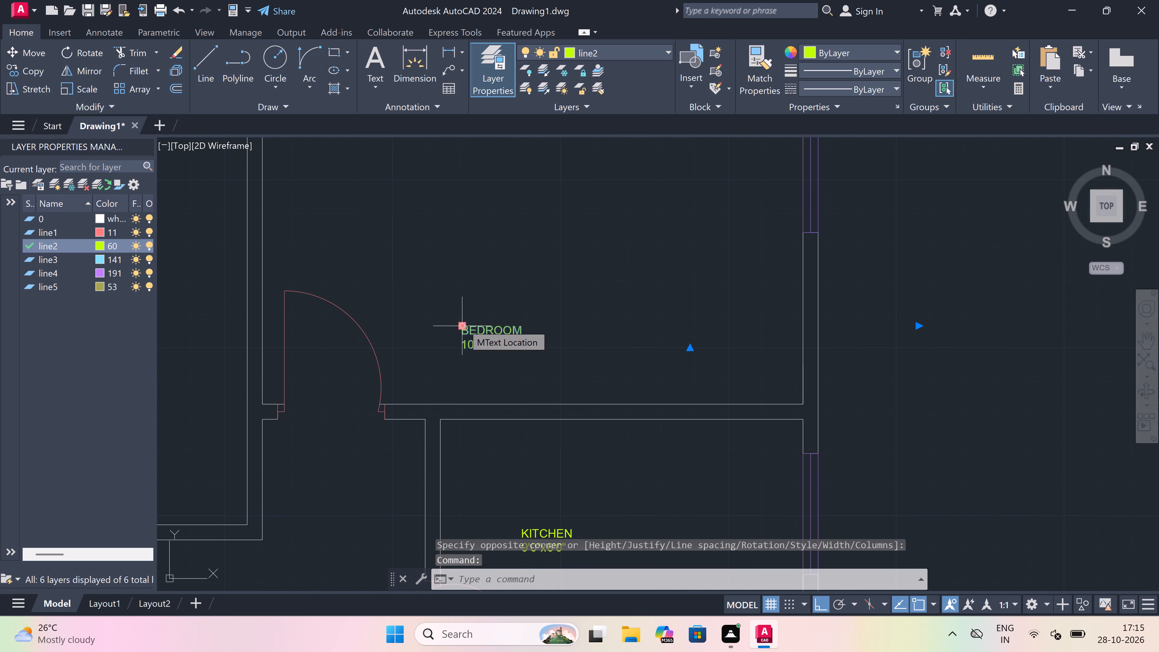
{"action": "left_click", "coordinate": [464, 324]}
{"action": "key", "text": "F8"}
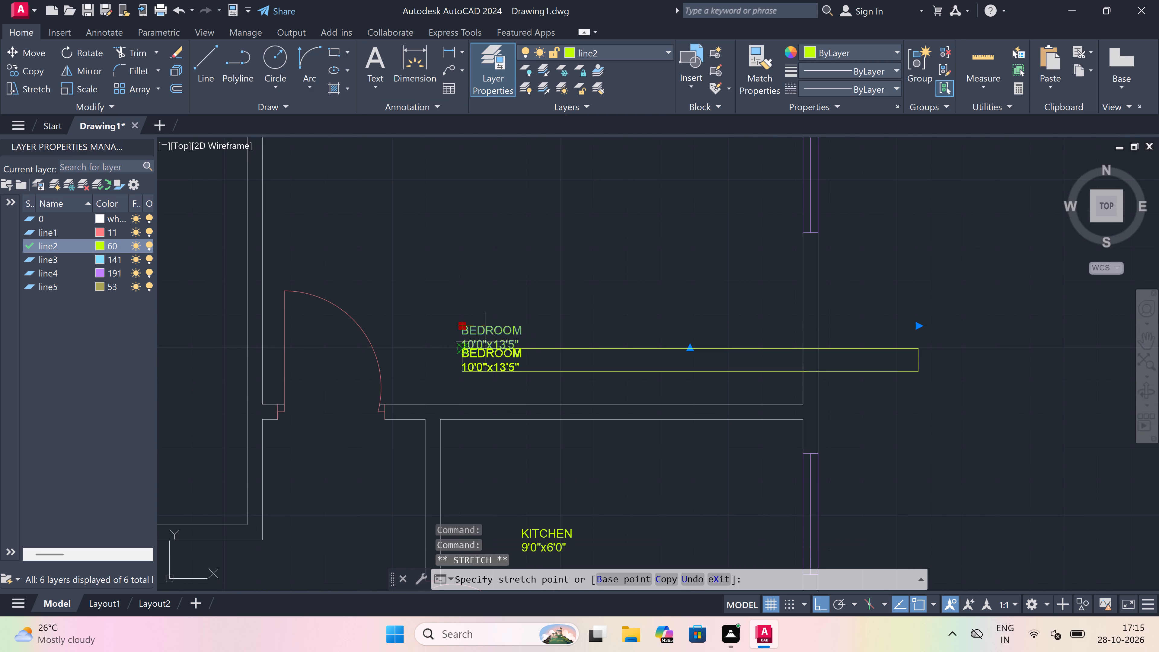
{"action": "left_click", "coordinate": [519, 349]}
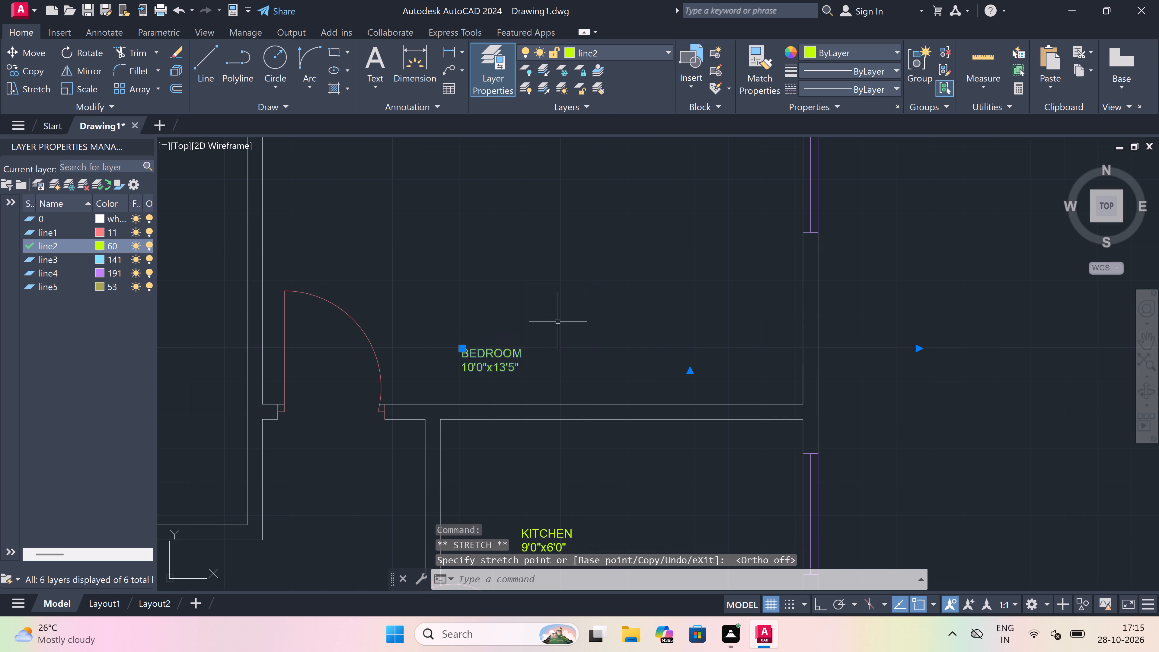
{"action": "scroll", "coordinate": [478, 354], "scroll_direction": "up", "scroll_amount": 2}
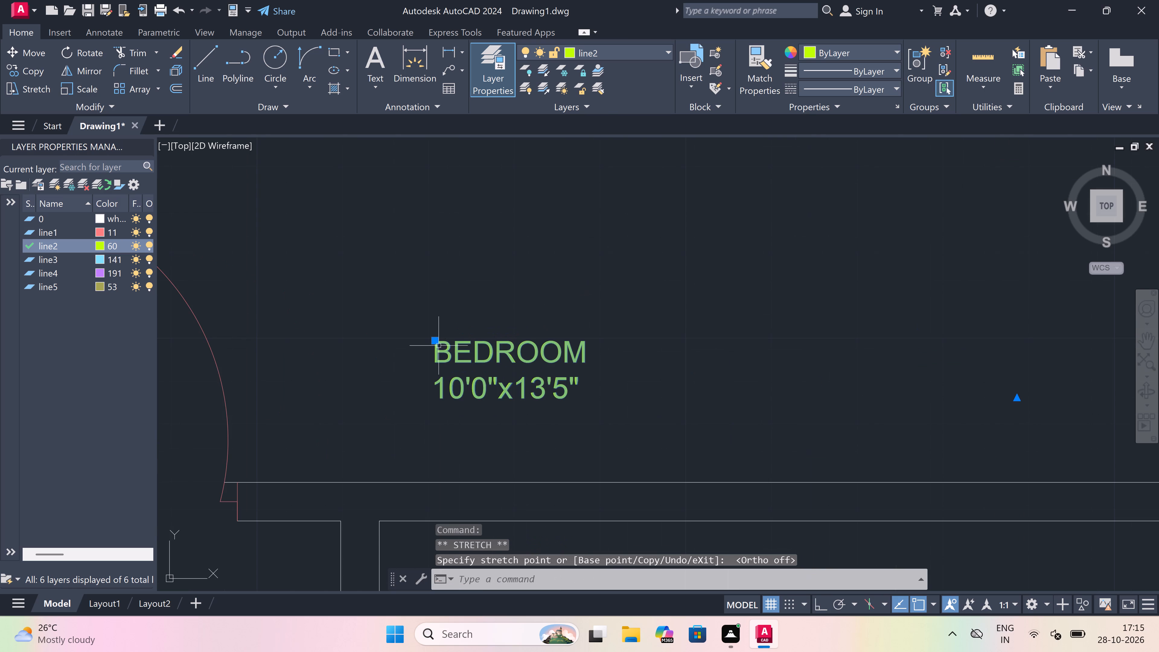
{"action": "left_click_drag", "start_coordinate": [437, 342], "coordinate": [441, 340]}
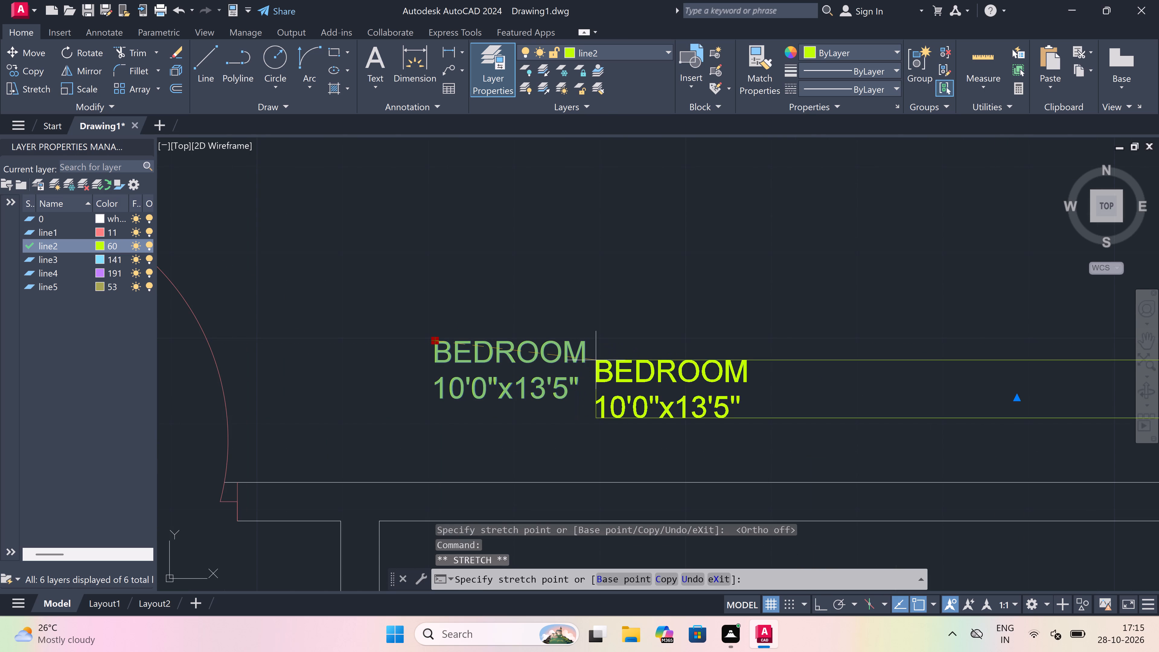
{"action": "left_click_drag", "start_coordinate": [659, 372], "coordinate": [662, 366]}
{"action": "key", "text": "Escape"}
Select all text labels similar to the BEDROOM 10'0"x13'5" label and set their text height to 5".
{"action": "scroll", "coordinate": [442, 316], "scroll_direction": "down", "scroll_amount": 4}
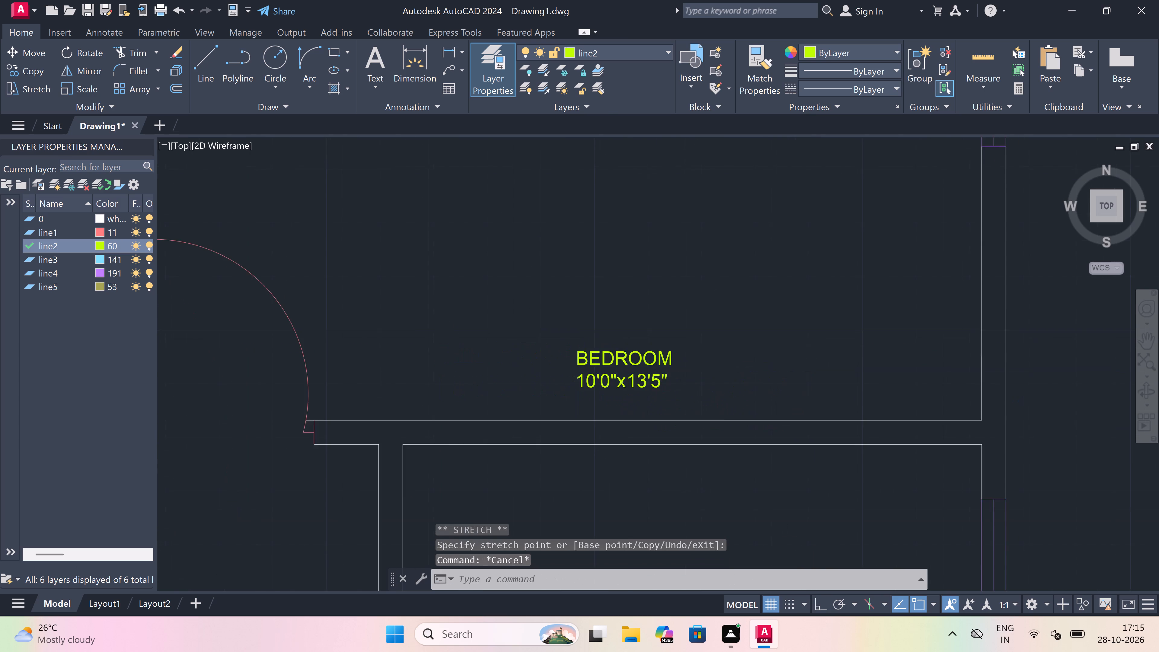
{"action": "scroll", "coordinate": [513, 301], "scroll_direction": "up", "scroll_amount": 2}
{"action": "left_click", "coordinate": [593, 302]}
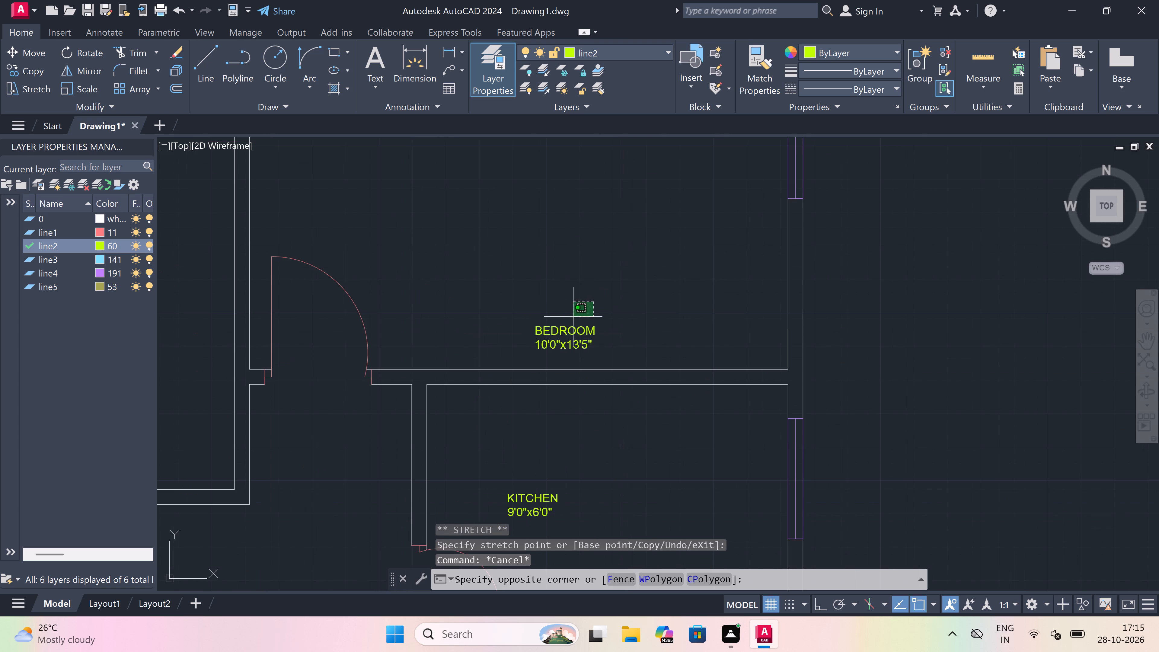
{"action": "left_click", "coordinate": [542, 336]}
{"action": "right_click", "coordinate": [469, 288]}
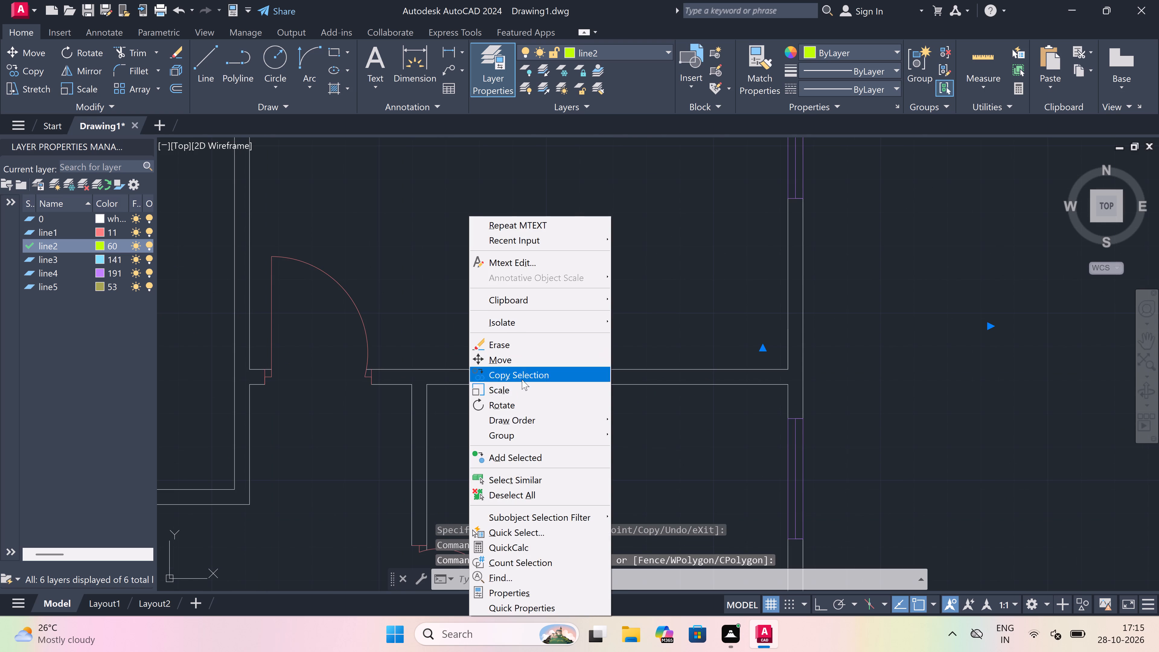
{"action": "left_click", "coordinate": [544, 475]}
{"action": "right_click", "coordinate": [418, 295]}
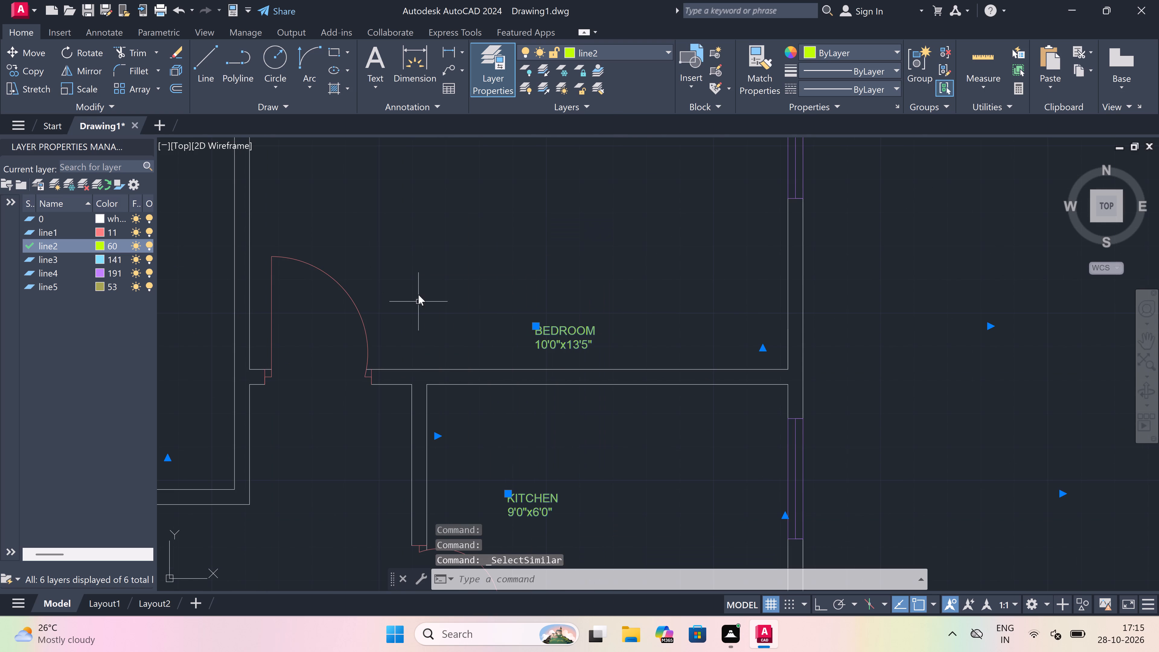
{"action": "left_click_drag", "start_coordinate": [524, 593], "coordinate": [524, 590]}
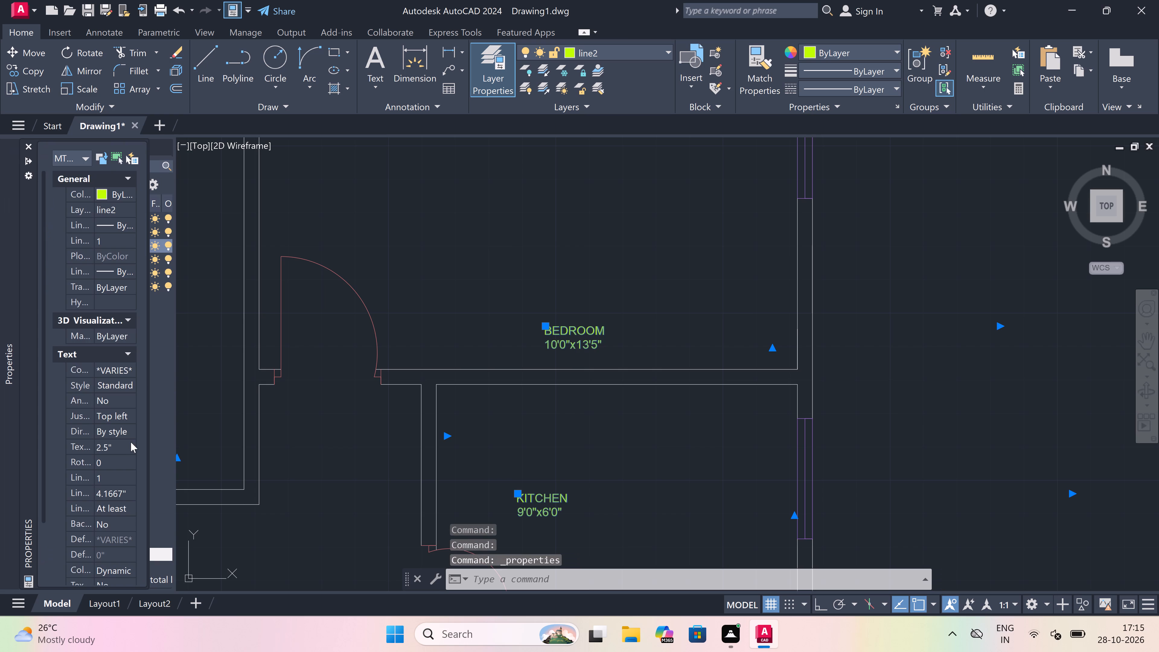
{"action": "left_click", "coordinate": [116, 445]}
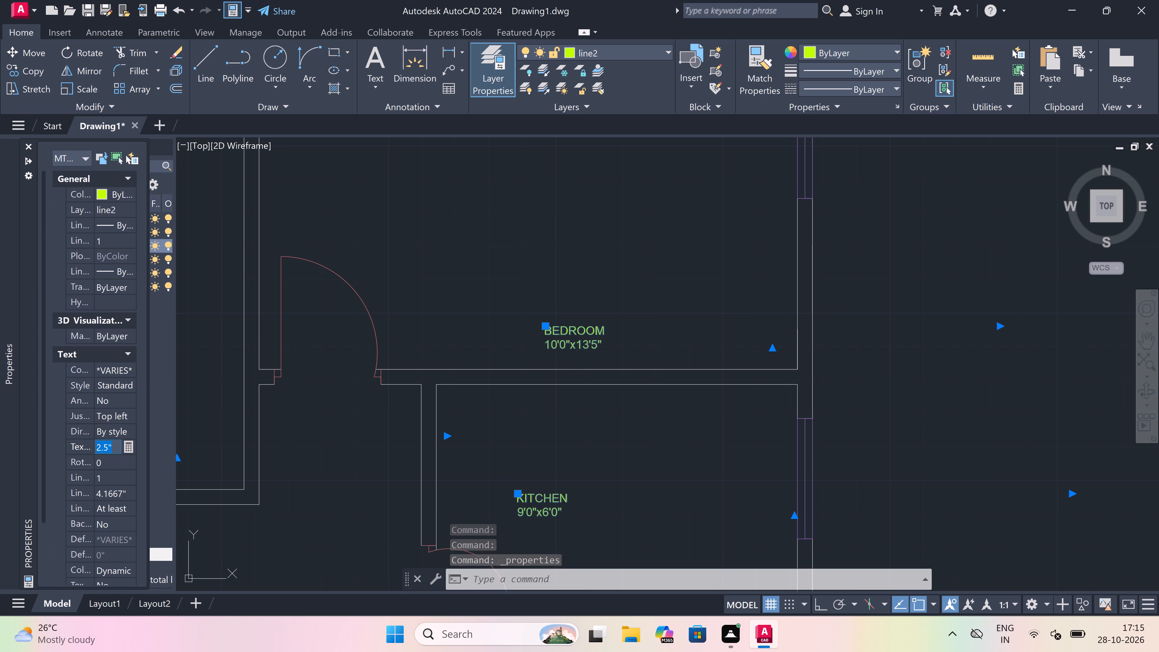
{"action": "key", "text": "BackSpace"}
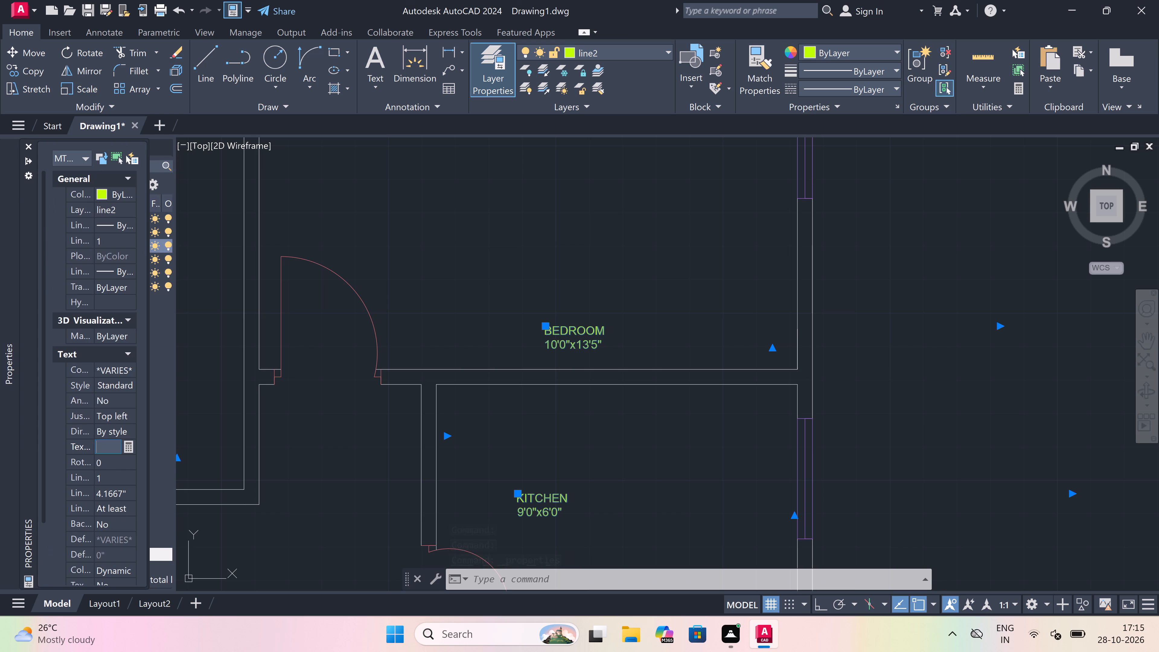
{"action": "key", "text": "5"}
{"action": "key", "text": "shift+quotedbl"}
{"action": "left_click", "coordinate": [424, 211]}
{"action": "scroll", "coordinate": [549, 258], "scroll_direction": "down", "scroll_amount": 2}
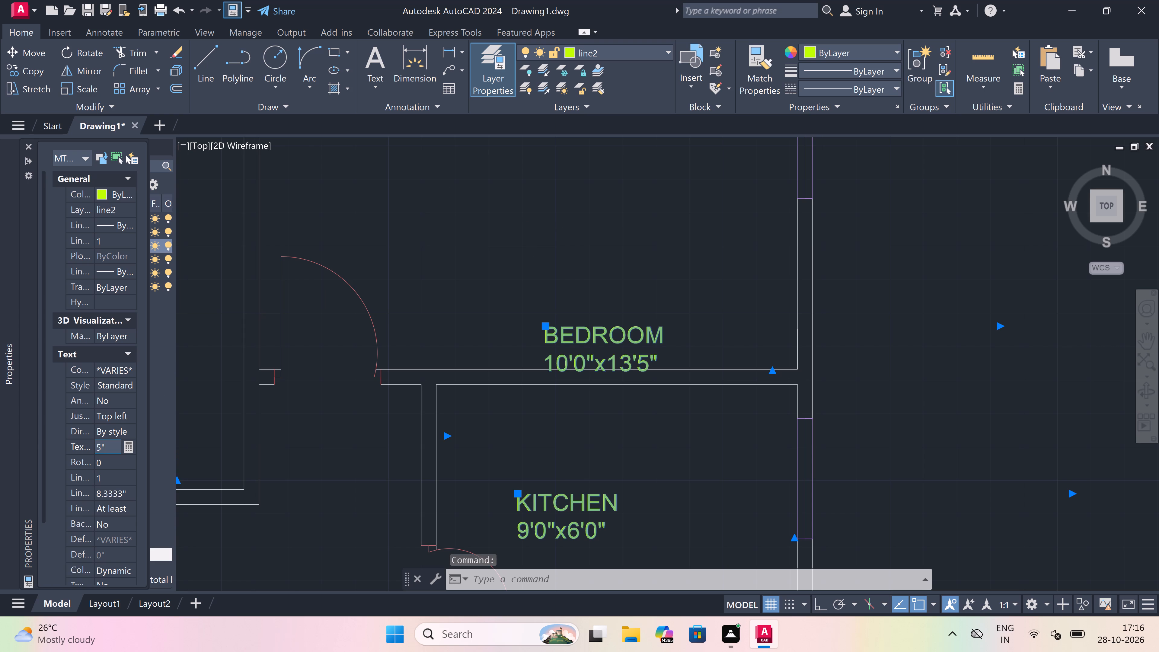
{"action": "scroll", "coordinate": [550, 258], "scroll_direction": "down", "scroll_amount": 3}
{"action": "key", "text": "Escape"}
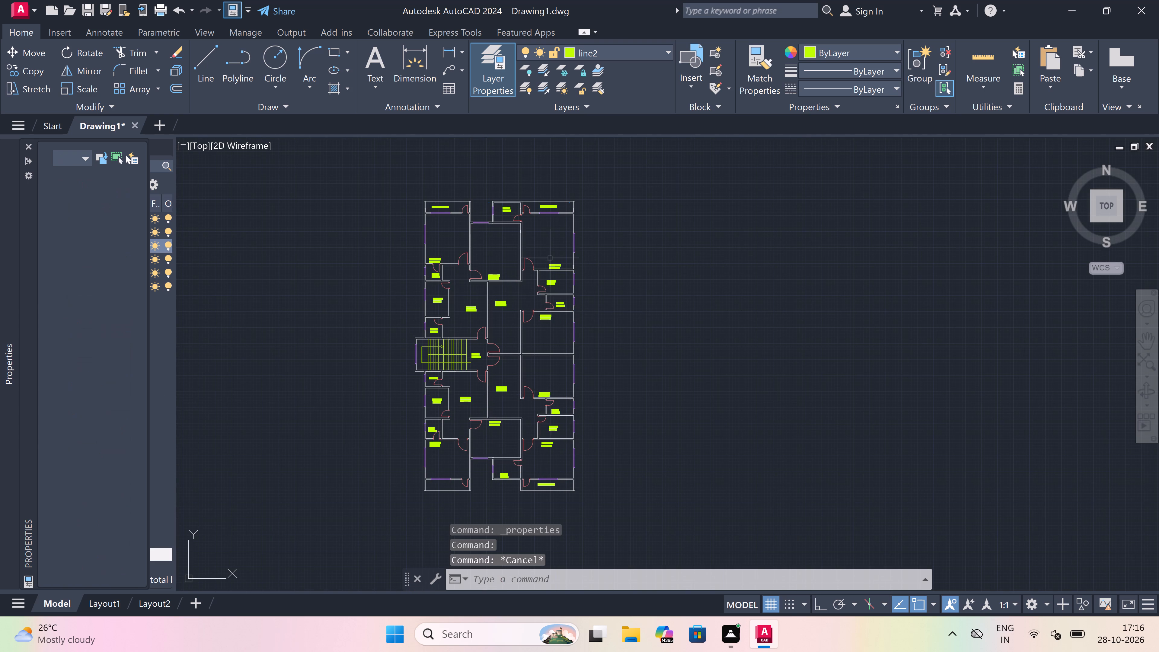
Select all text labels similar to the northwest VERANDAH 2'6" label and enter 5" as their text height.
{"action": "scroll", "coordinate": [427, 187], "scroll_direction": "up", "scroll_amount": 1}
{"action": "scroll", "coordinate": [427, 187], "scroll_direction": "down", "scroll_amount": 1}
{"action": "scroll", "coordinate": [431, 189], "scroll_direction": "up", "scroll_amount": 3}
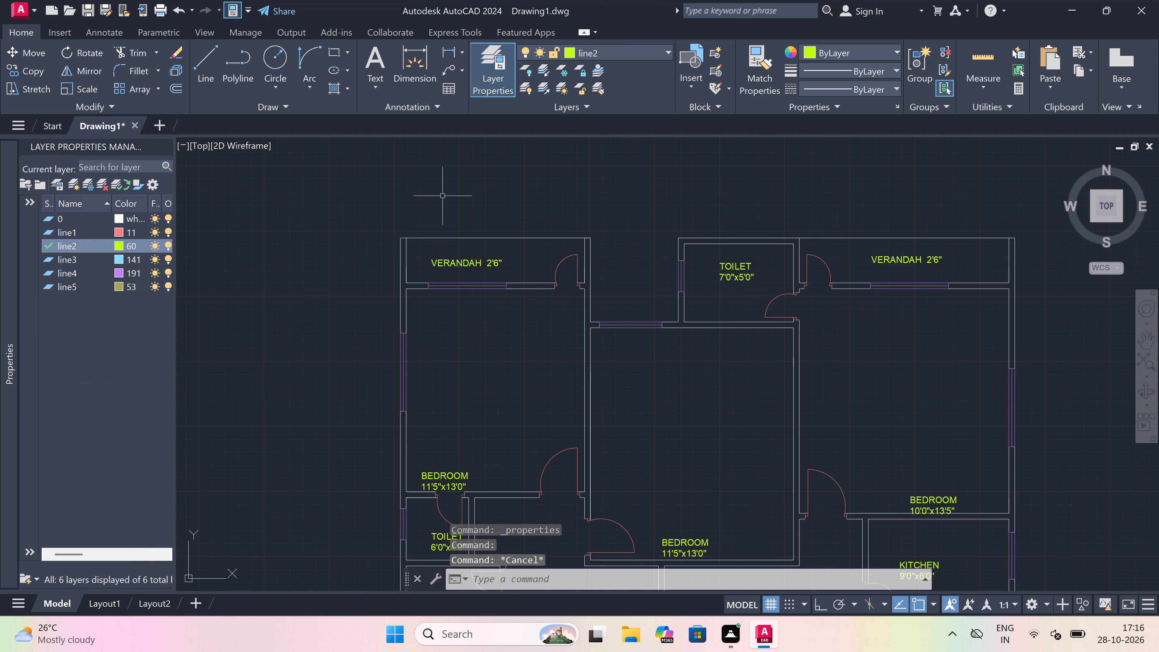
{"action": "scroll", "coordinate": [471, 223], "scroll_direction": "up", "scroll_amount": 1}
{"action": "left_click", "coordinate": [490, 268]}
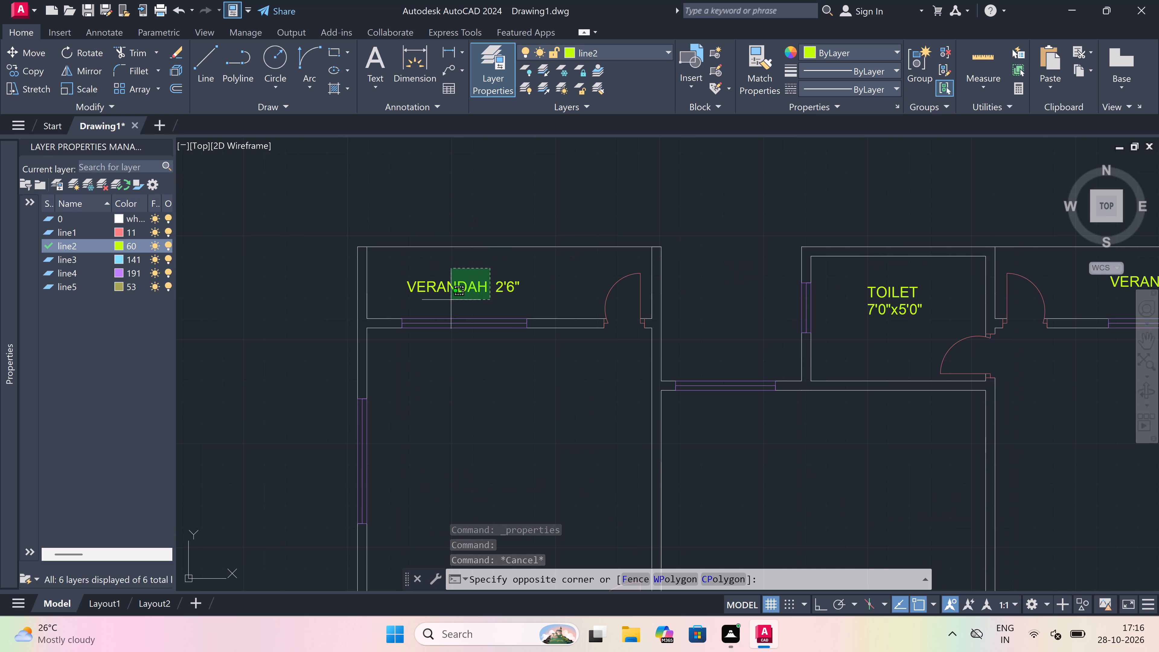
{"action": "left_click", "coordinate": [451, 300]}
{"action": "right_click", "coordinate": [314, 257]}
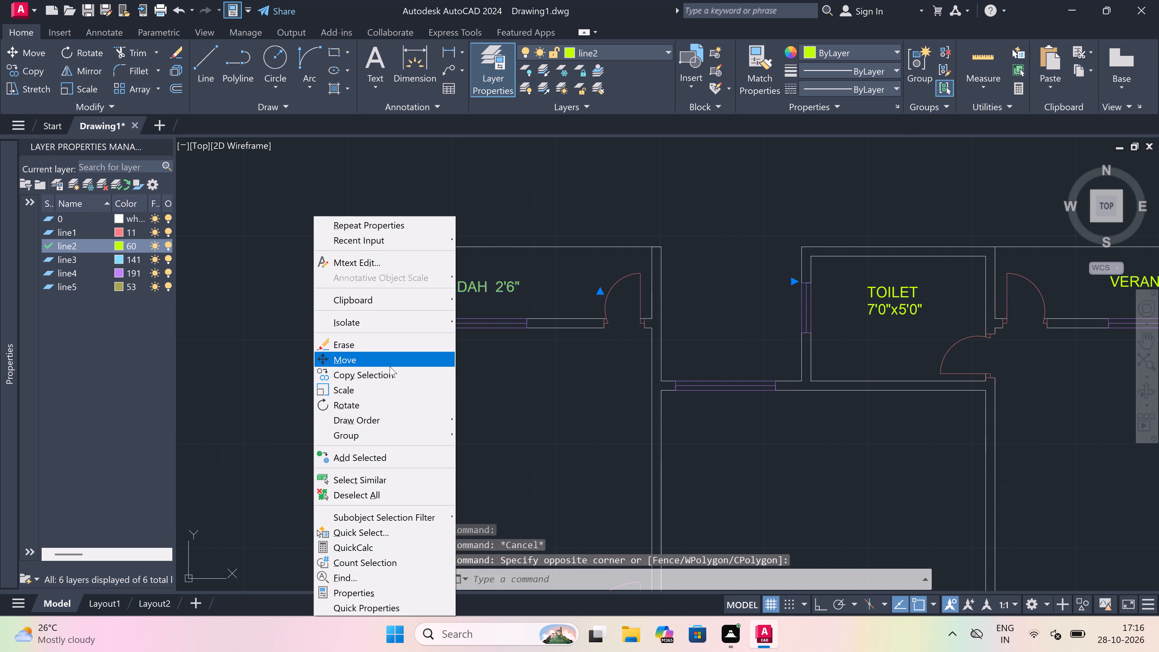
{"action": "left_click", "coordinate": [395, 472]}
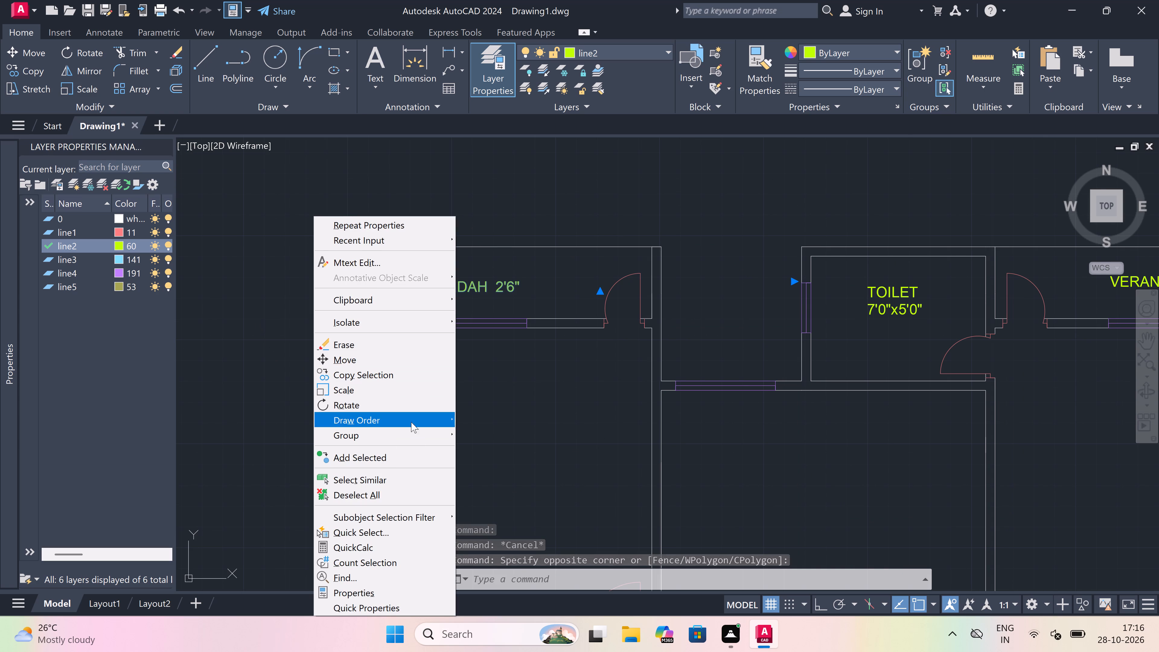
{"action": "left_click", "coordinate": [430, 481]}
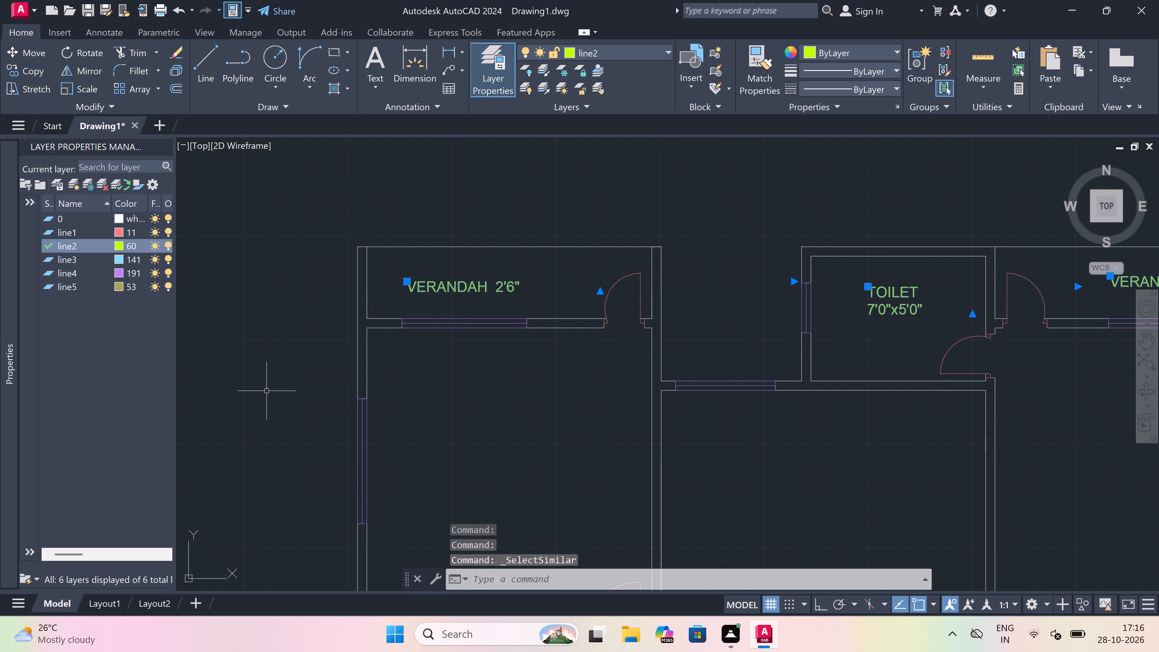
{"action": "right_click", "coordinate": [235, 334]}
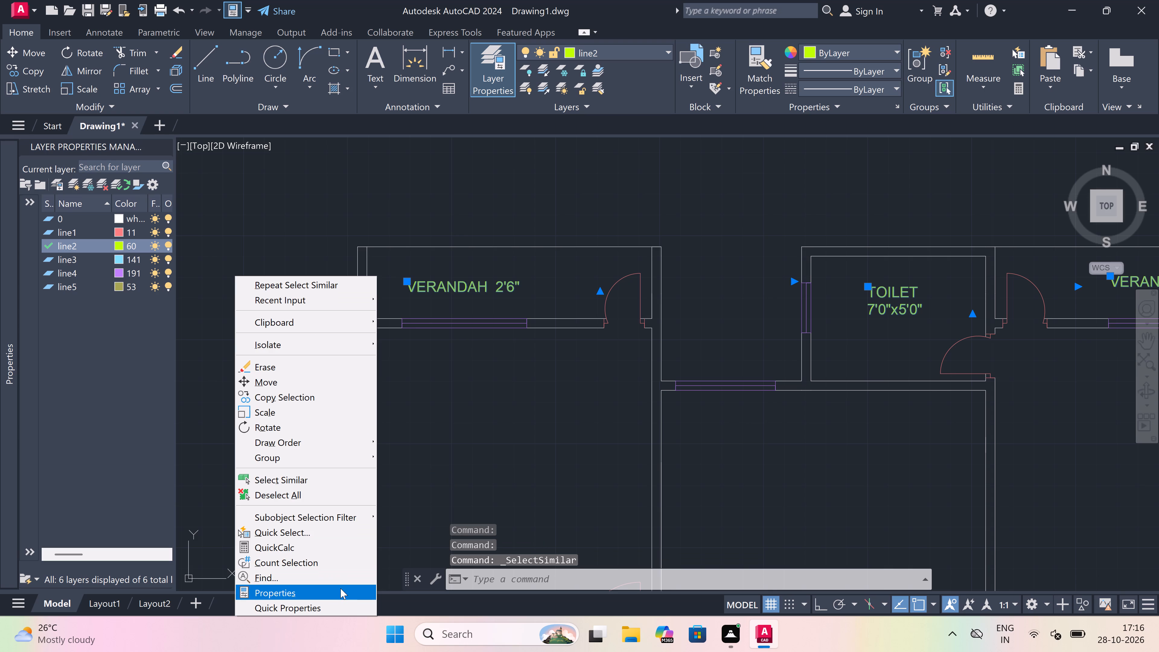
{"action": "left_click", "coordinate": [340, 581]}
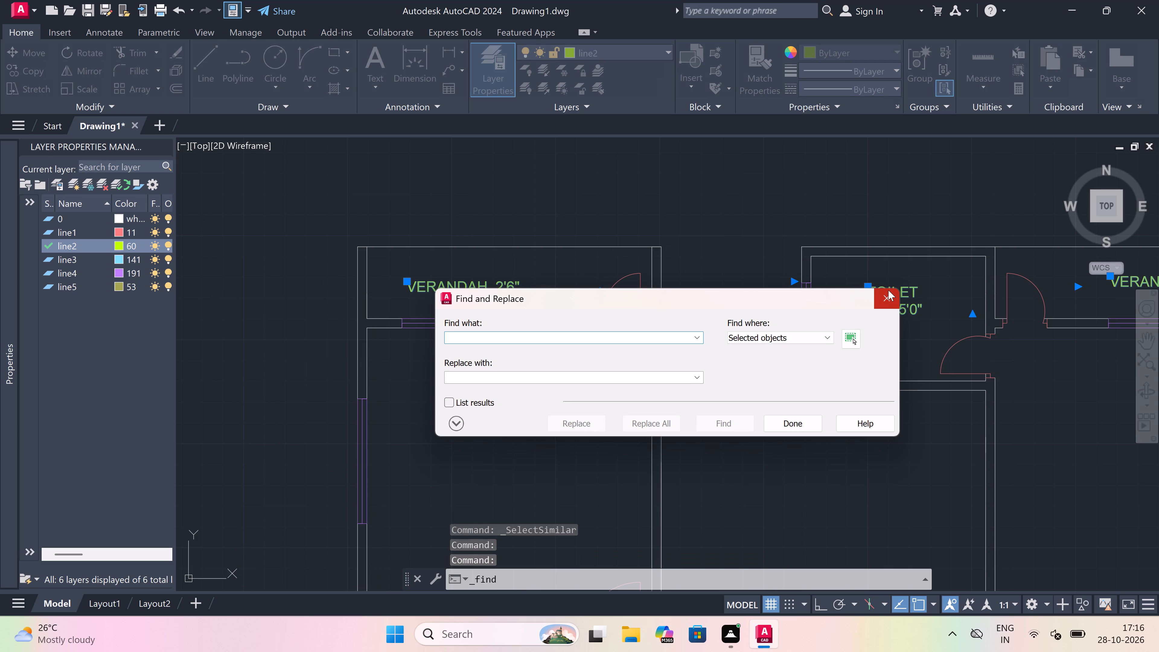
{"action": "left_click", "coordinate": [886, 298]}
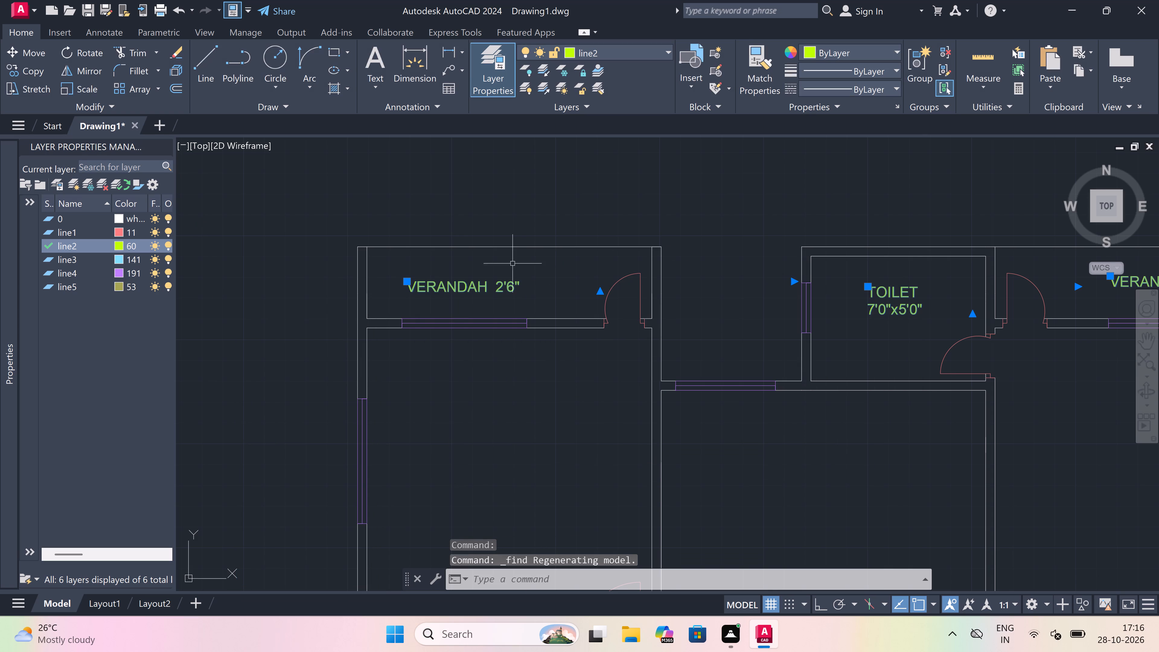
{"action": "scroll", "coordinate": [470, 179], "scroll_direction": "down", "scroll_amount": 2}
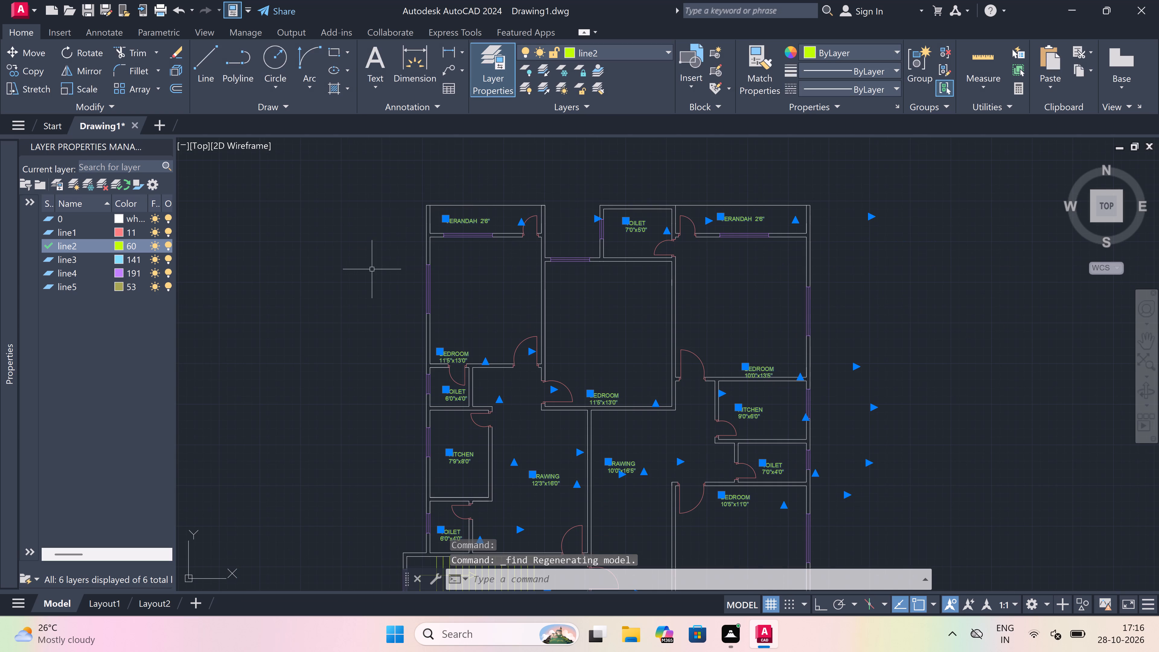
{"action": "right_click", "coordinate": [352, 207]}
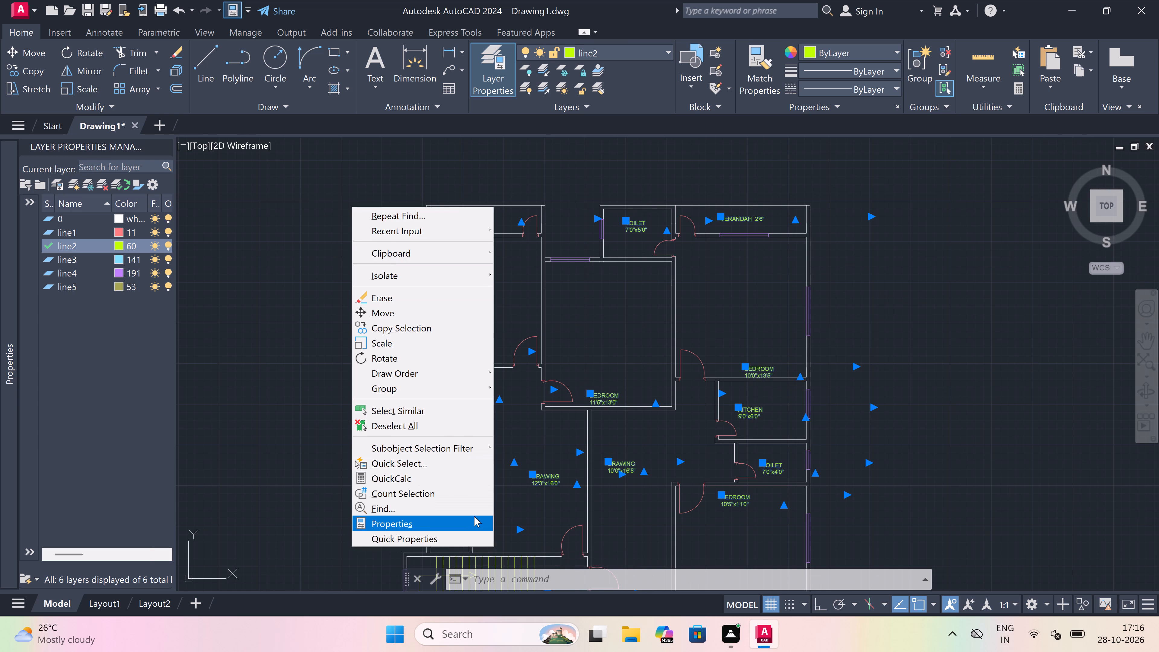
{"action": "left_click_drag", "start_coordinate": [475, 516], "coordinate": [475, 519]}
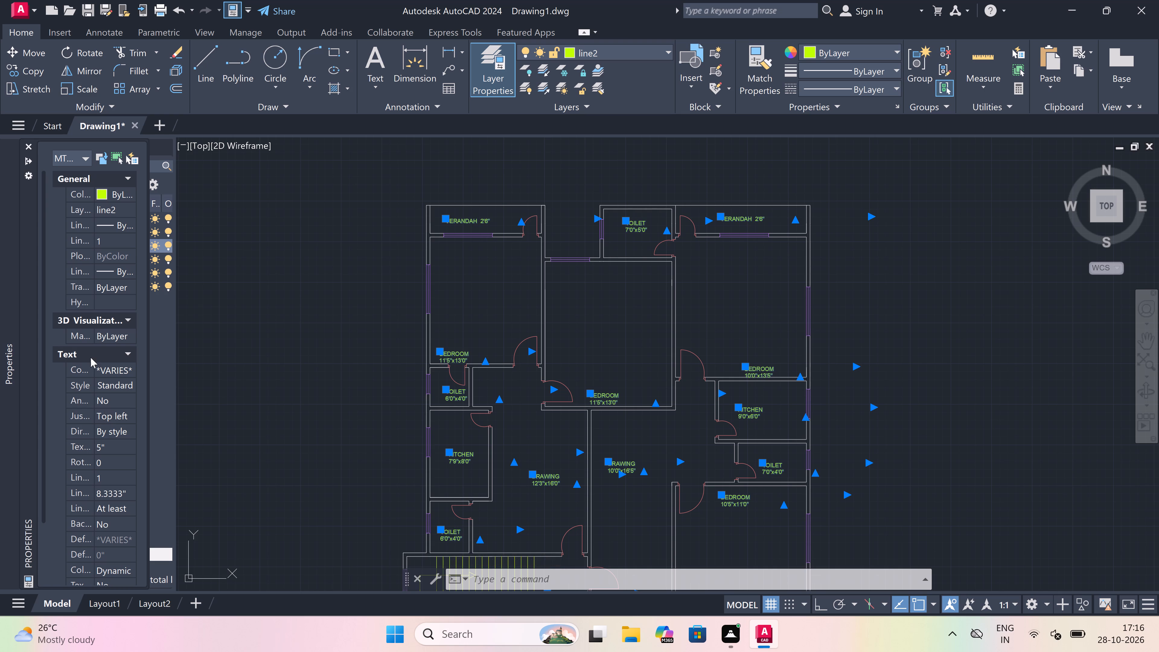
{"action": "left_click", "coordinate": [111, 444]}
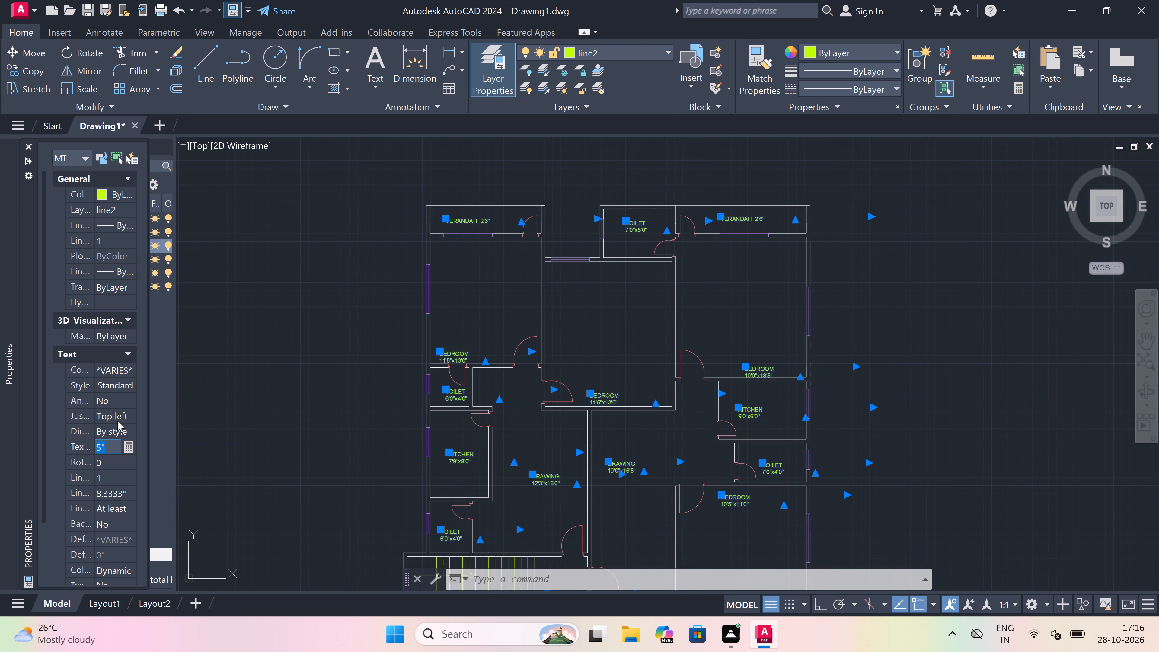
{"action": "key", "text": "BackSpace"}
{"action": "key", "text": "5"}
{"action": "key", "text": "shift+quotedbl"}
{"action": "left_click", "coordinate": [364, 308]}
Change the colour of all the selected room labels to Cyan and clear the selection.
{"action": "left_click", "coordinate": [113, 193]}
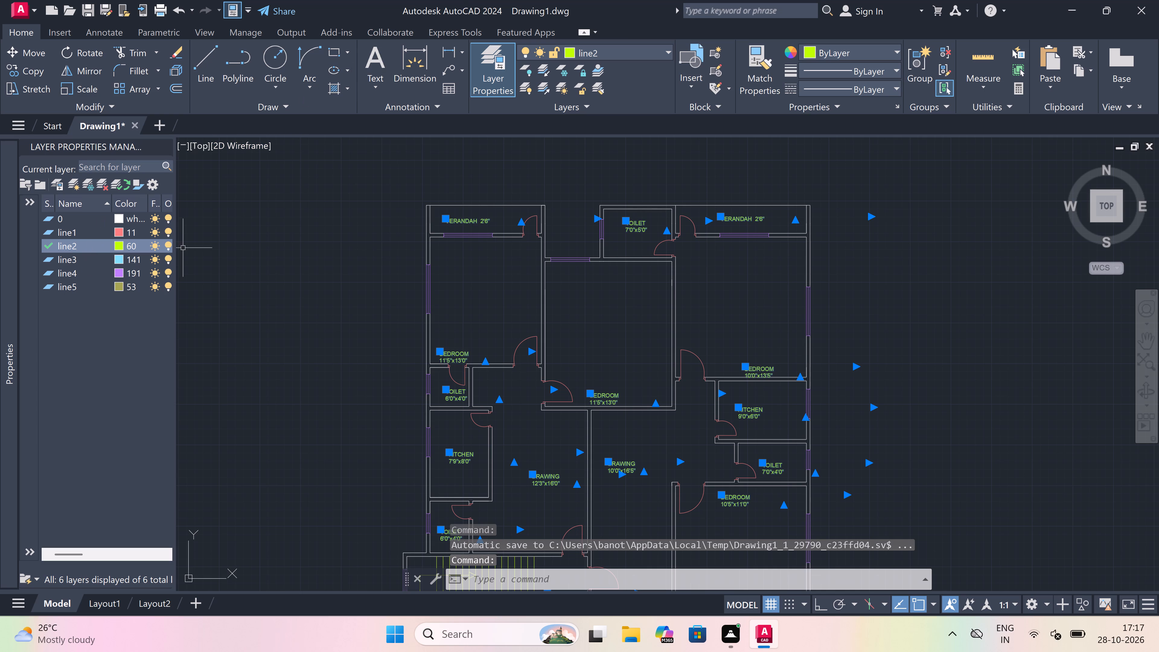
{"action": "right_click", "coordinate": [275, 234]}
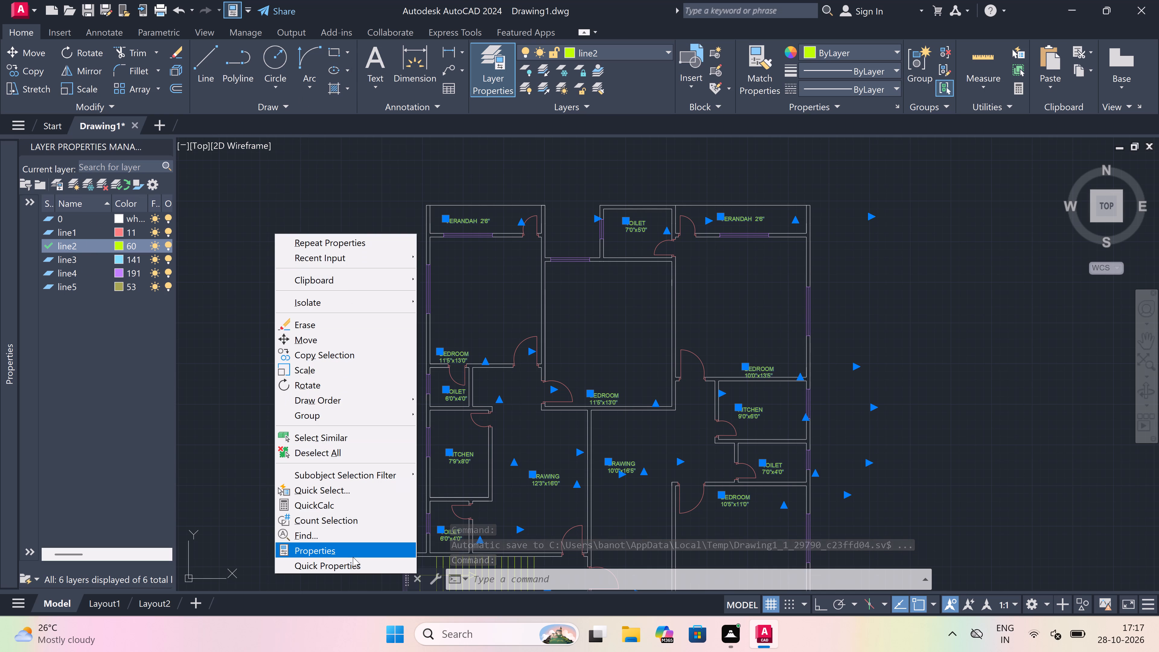
{"action": "left_click", "coordinate": [353, 551]}
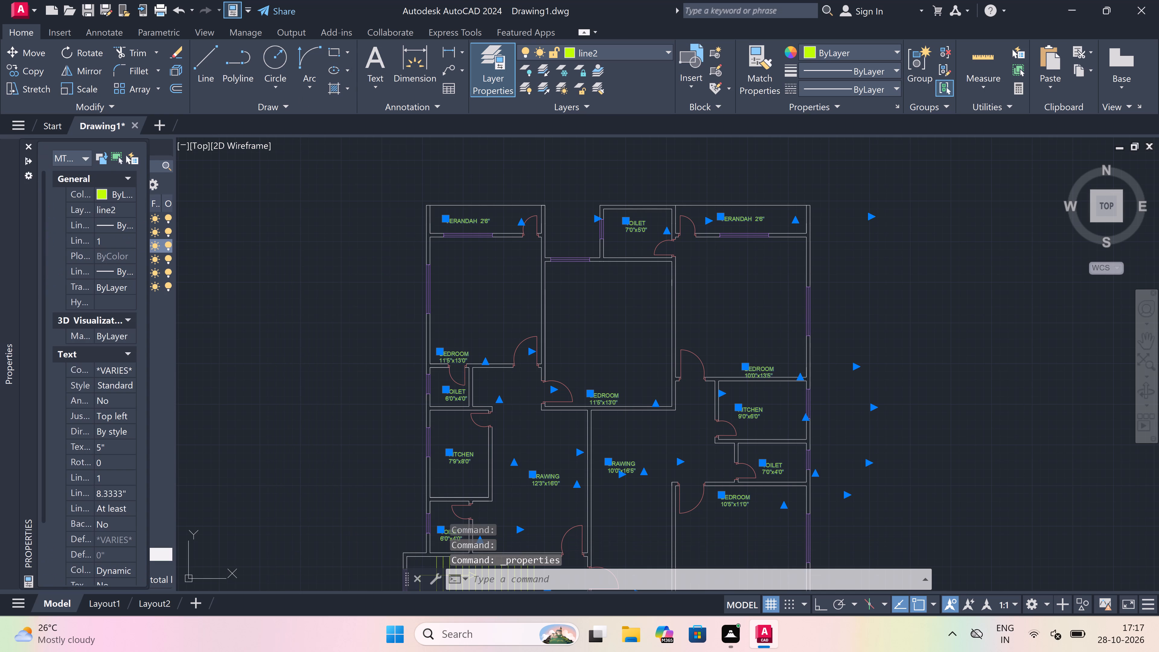
{"action": "left_click", "coordinate": [99, 202]}
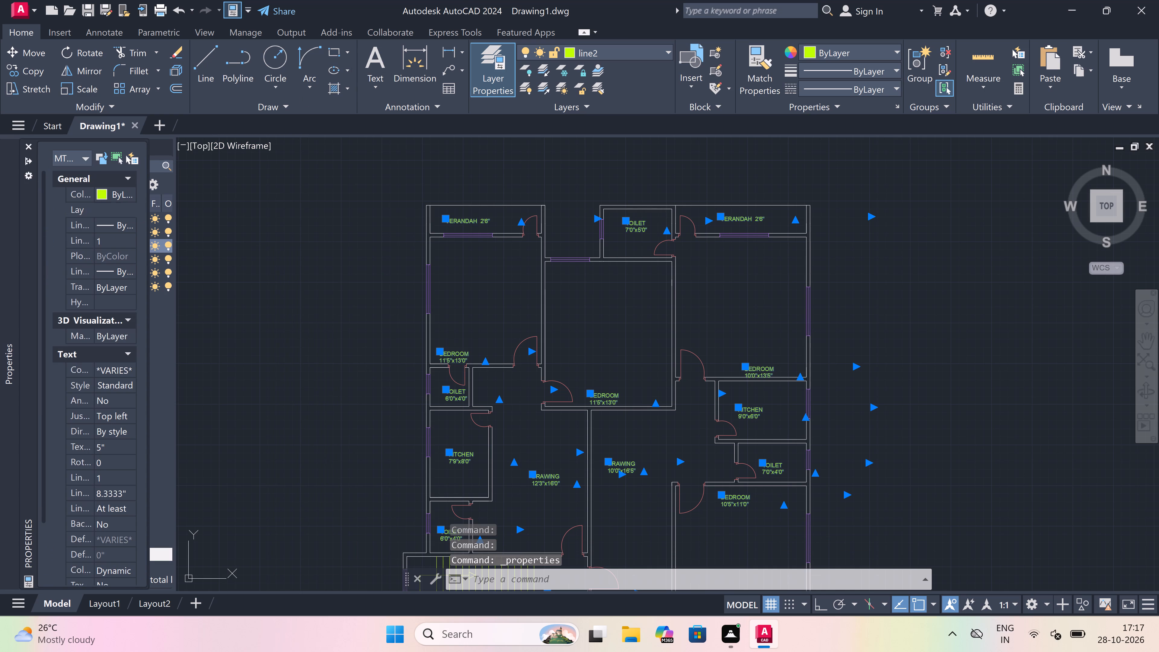
{"action": "left_click", "coordinate": [100, 202]}
{"action": "left_click", "coordinate": [100, 202]}
{"action": "left_click", "coordinate": [106, 194]}
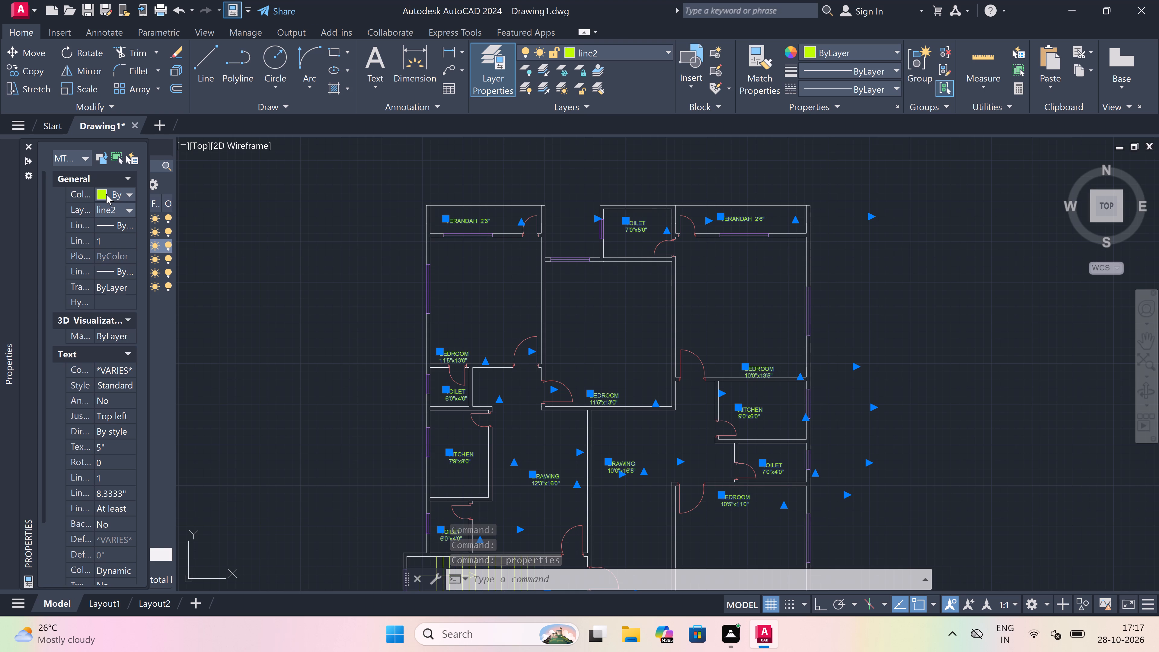
{"action": "left_click", "coordinate": [125, 192]}
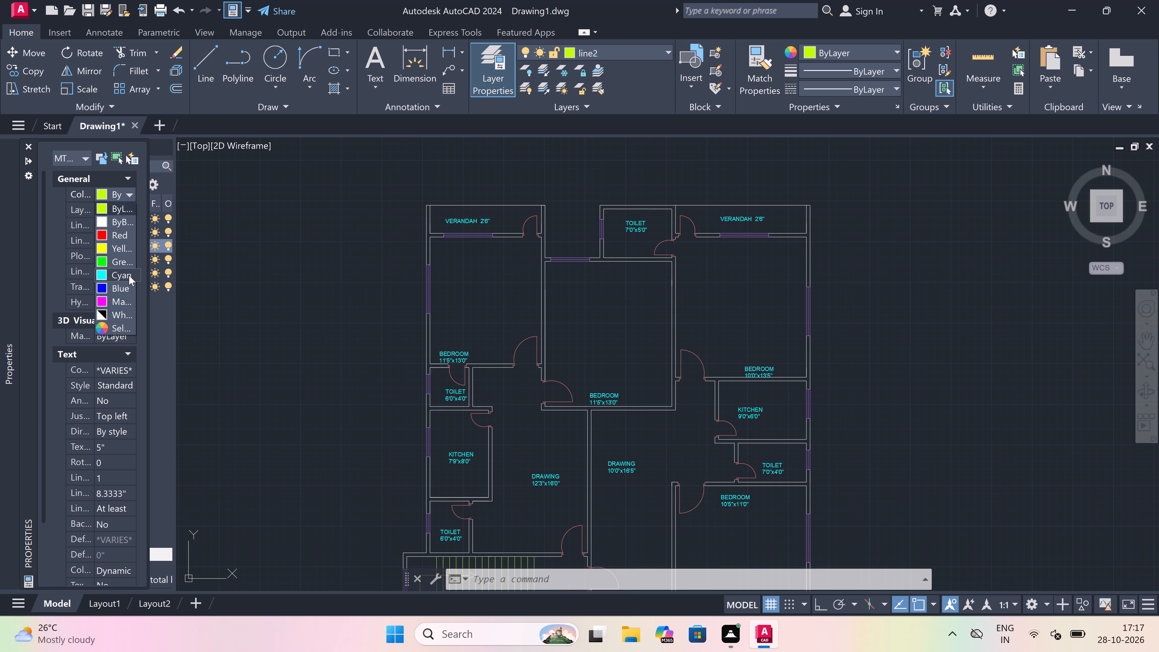
{"action": "key", "text": "Escape"}
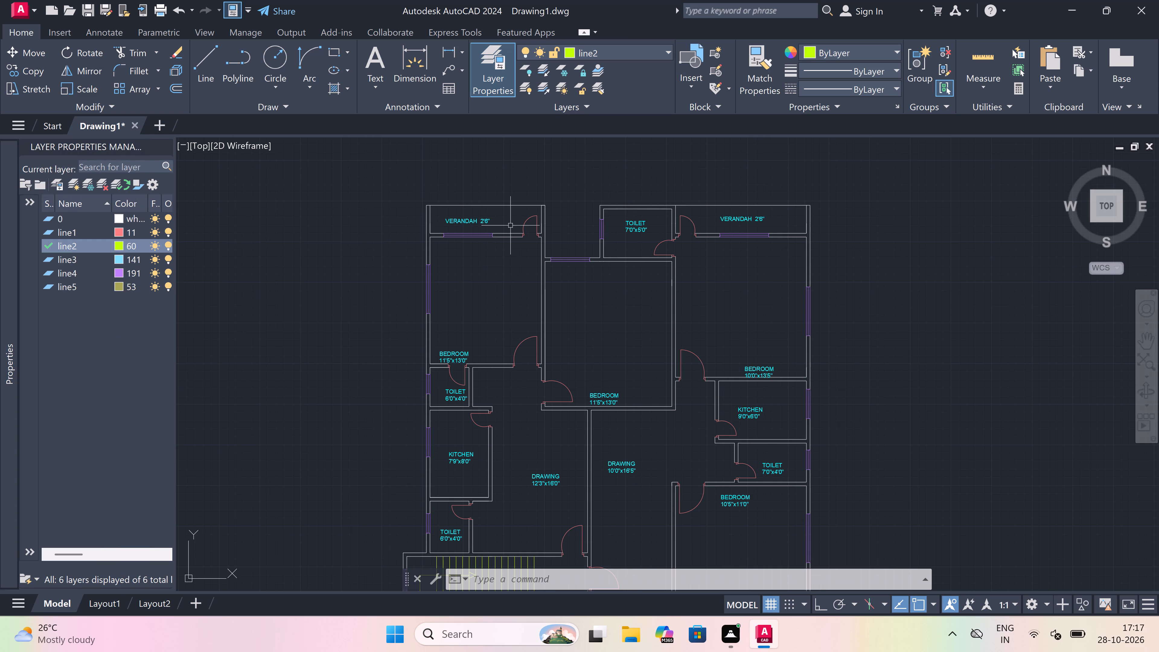
Move the BEDROOM 11'5"x13'0" label in the northwest bedroom slightly north, away from the room's south wall.
{"action": "scroll", "coordinate": [509, 222], "scroll_direction": "down", "scroll_amount": 1}
{"action": "scroll", "coordinate": [482, 316], "scroll_direction": "up", "scroll_amount": 2}
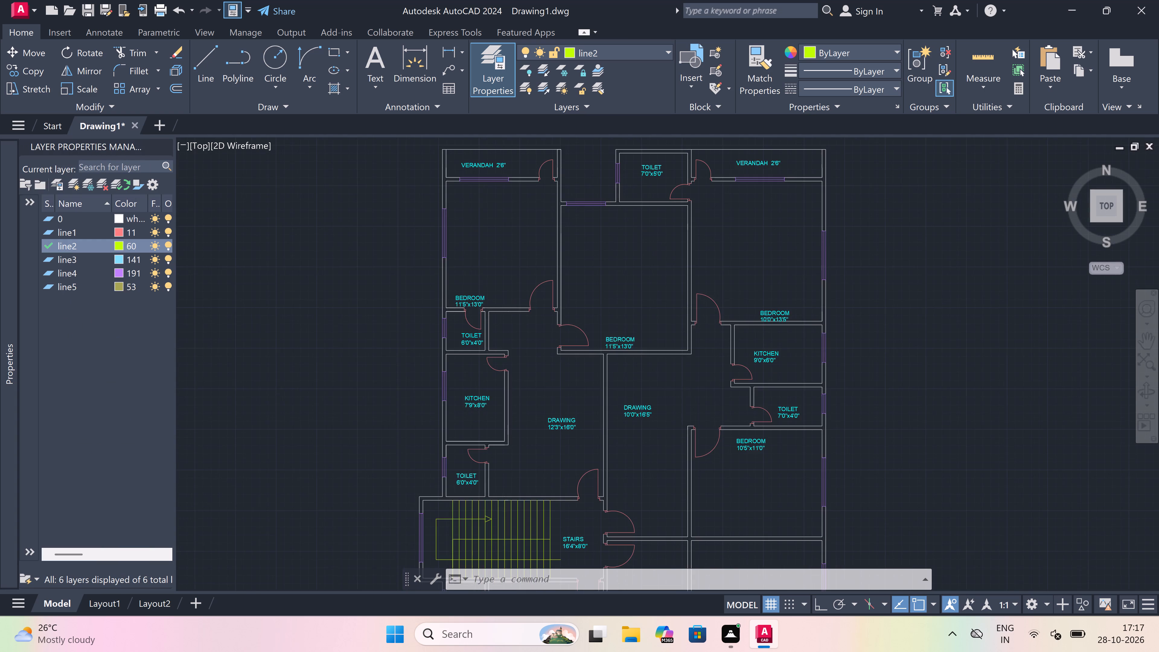
{"action": "scroll", "coordinate": [436, 274], "scroll_direction": "up", "scroll_amount": 4}
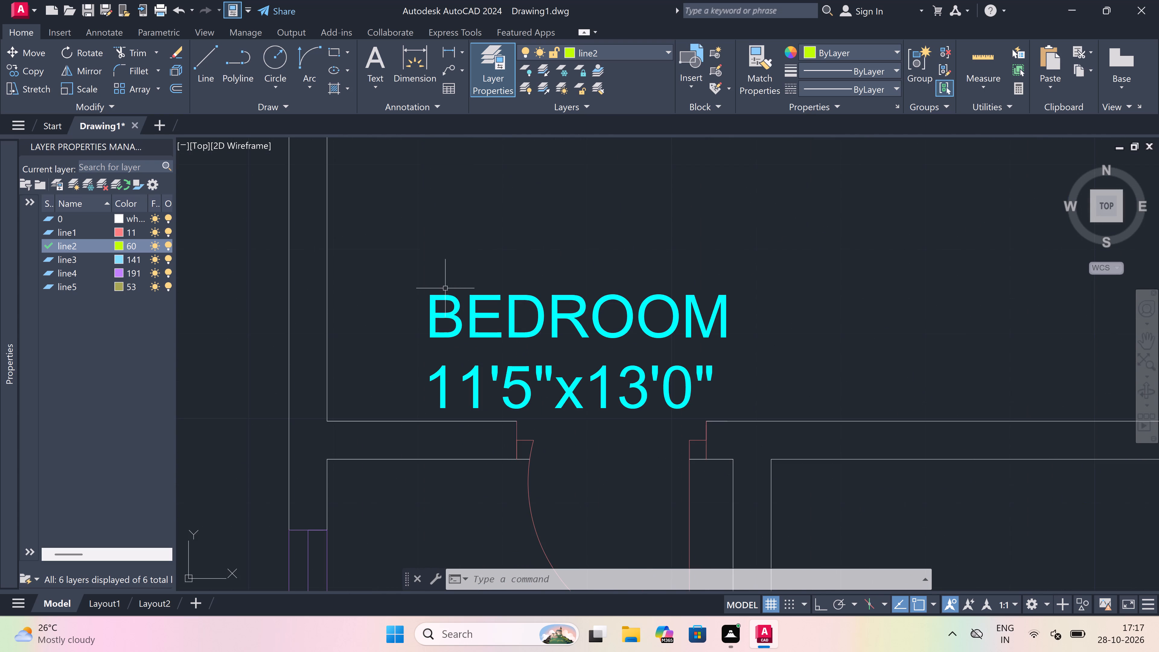
{"action": "left_click", "coordinate": [445, 300]}
{"action": "left_click_drag", "start_coordinate": [431, 294], "coordinate": [431, 289]}
{"action": "left_click", "coordinate": [428, 259]}
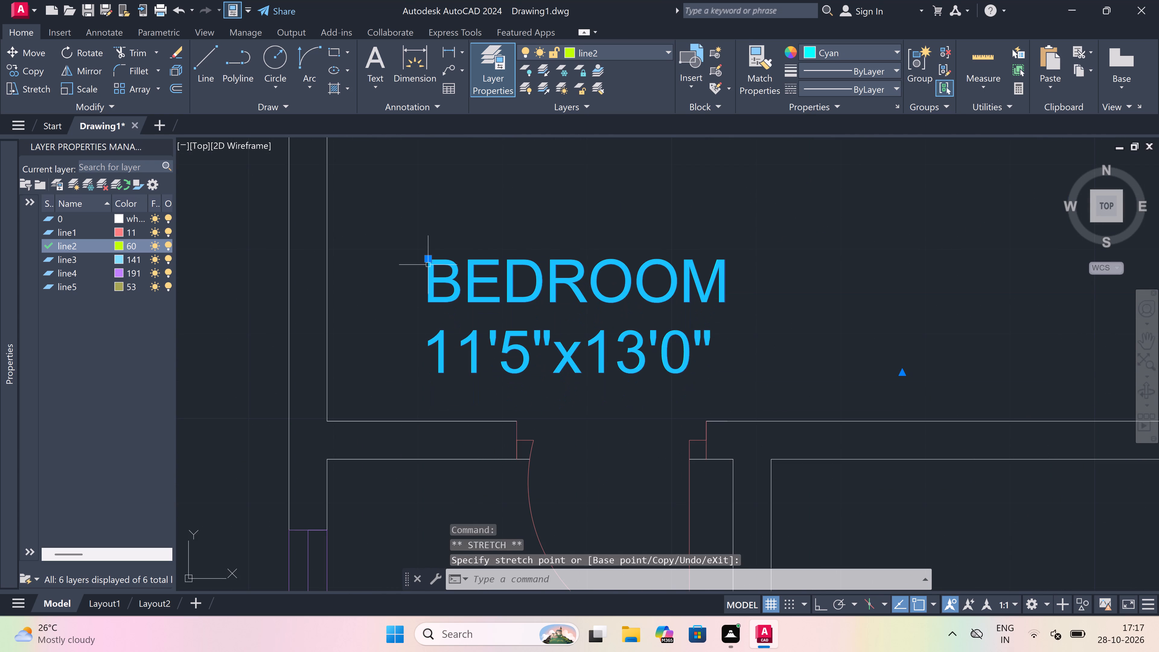
{"action": "key", "text": "Escape"}
Move the BEDROOM 10'0"x13'5" label in the northeast bedroom slightly north, clear of the room's south wall line.
{"action": "scroll", "coordinate": [488, 302], "scroll_direction": "down", "scroll_amount": 6}
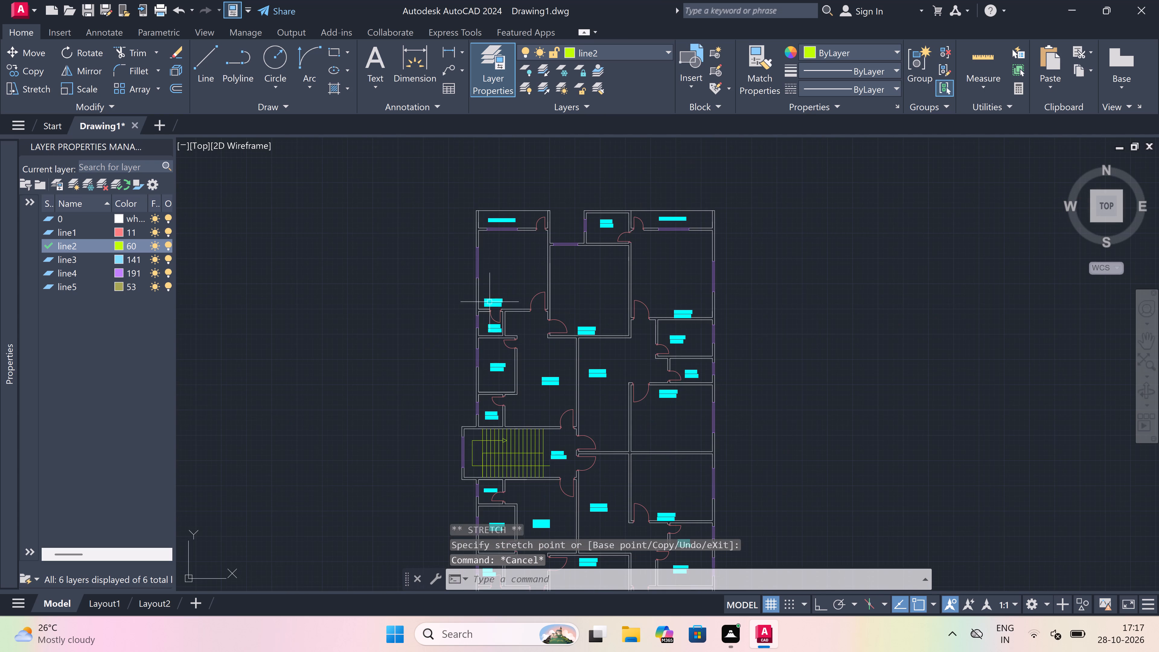
{"action": "scroll", "coordinate": [681, 262], "scroll_direction": "up", "scroll_amount": 1}
{"action": "scroll", "coordinate": [705, 293], "scroll_direction": "up", "scroll_amount": 2}
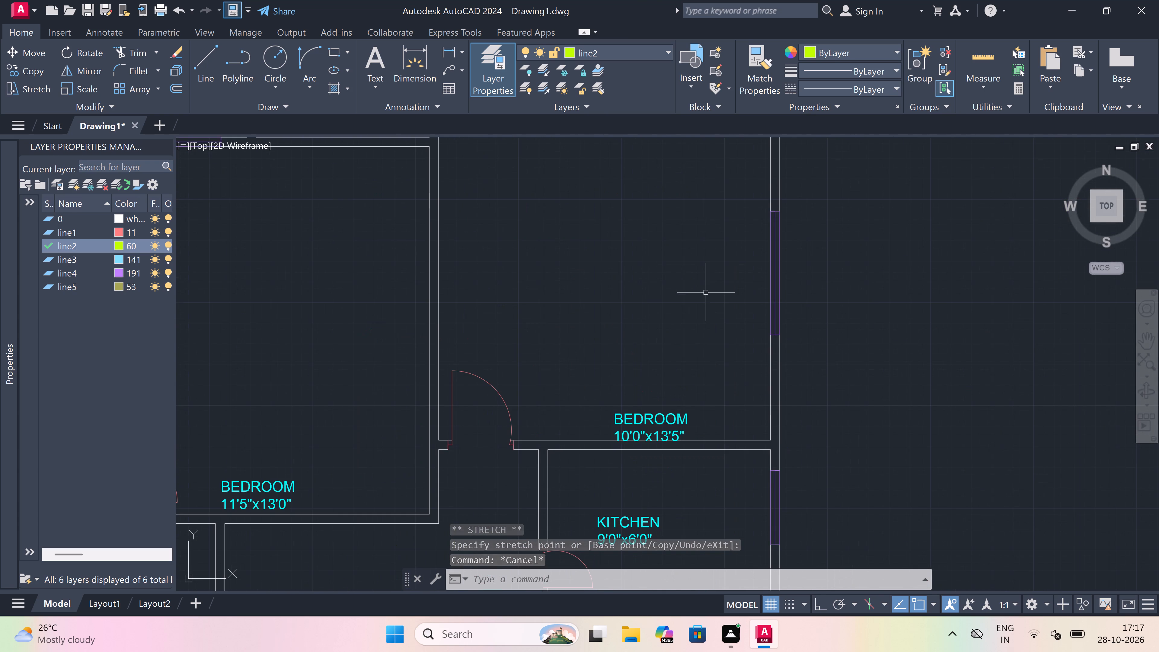
{"action": "scroll", "coordinate": [620, 422], "scroll_direction": "up", "scroll_amount": 1}
{"action": "left_click", "coordinate": [616, 417]}
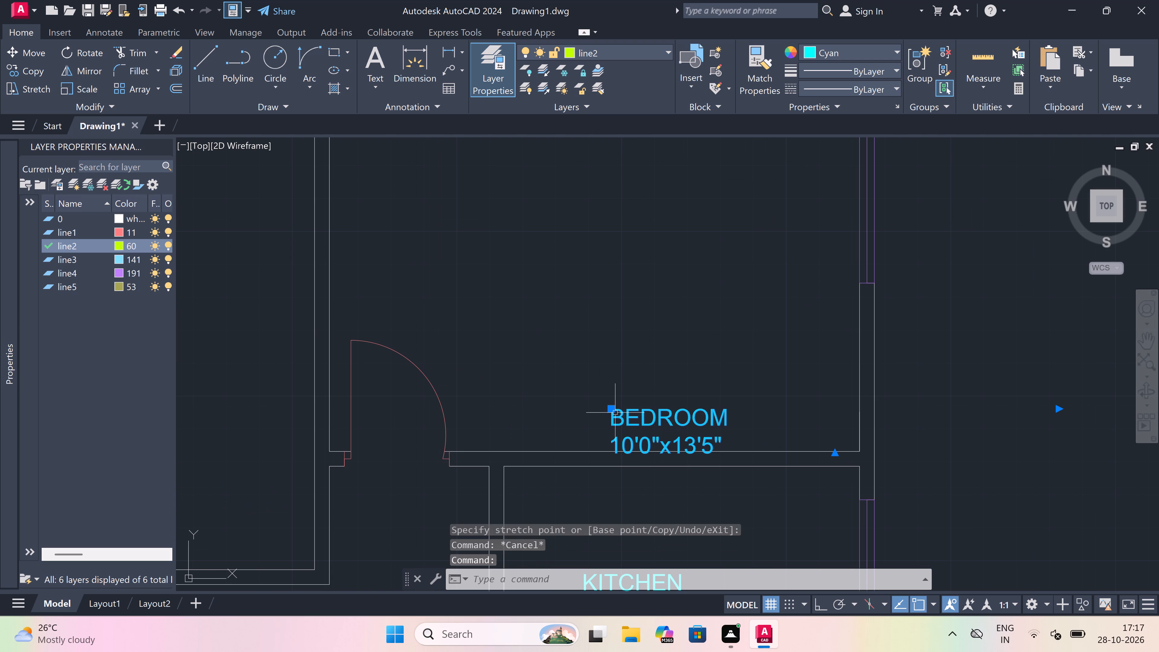
{"action": "left_click", "coordinate": [613, 408]}
{"action": "left_click", "coordinate": [613, 396]}
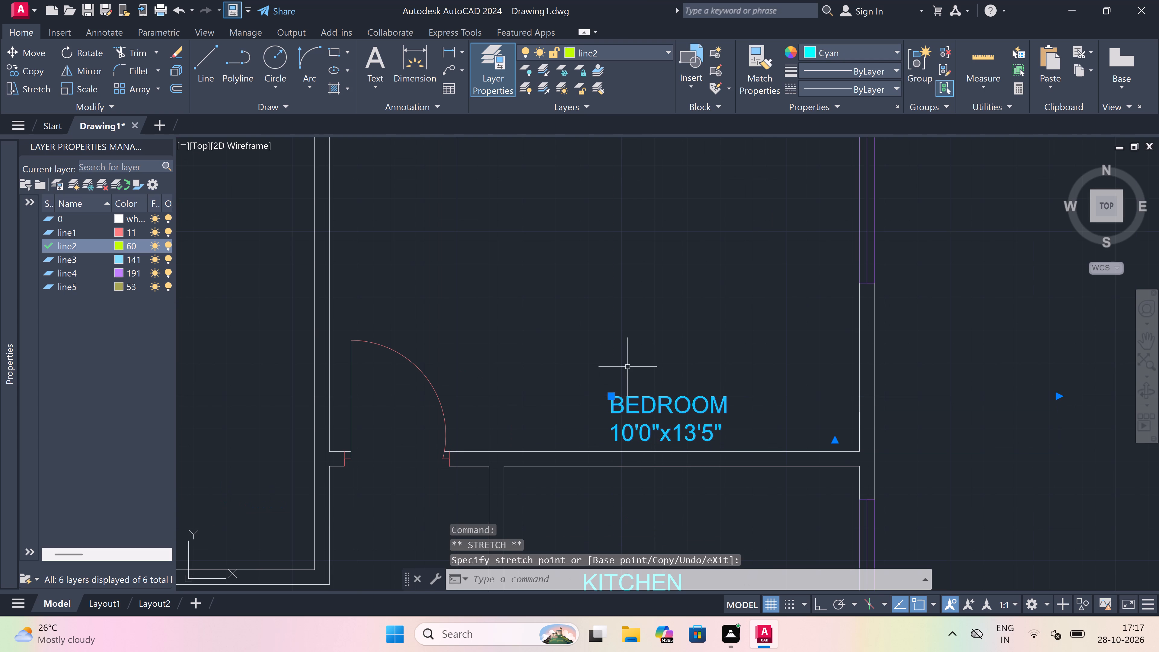
{"action": "key", "text": "Escape"}
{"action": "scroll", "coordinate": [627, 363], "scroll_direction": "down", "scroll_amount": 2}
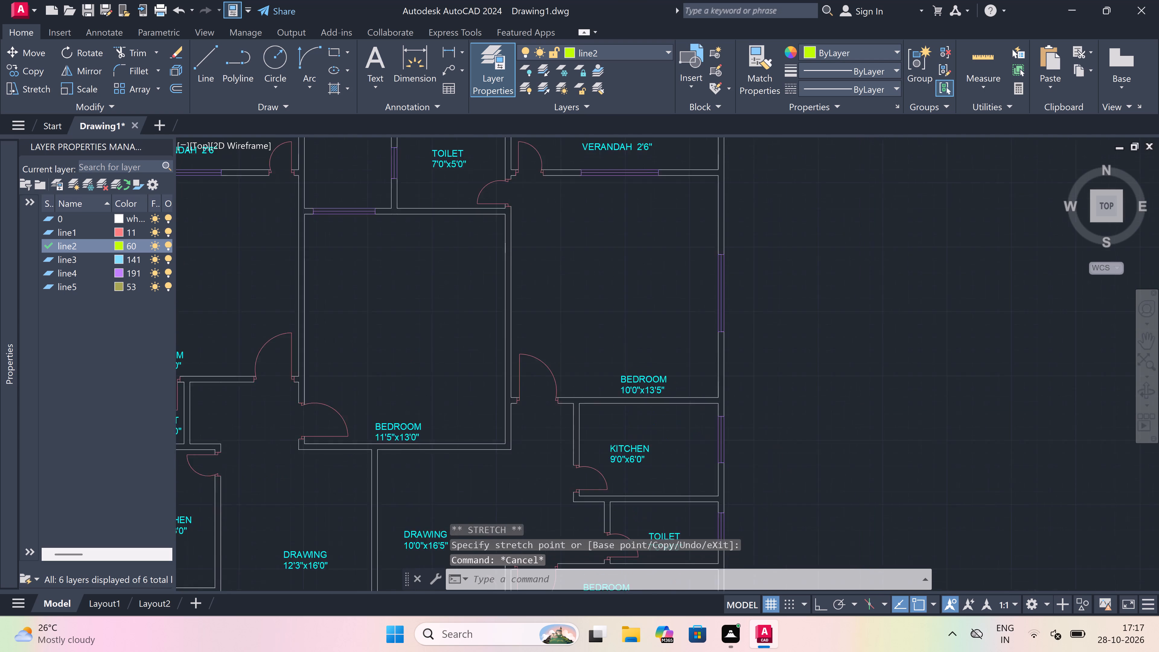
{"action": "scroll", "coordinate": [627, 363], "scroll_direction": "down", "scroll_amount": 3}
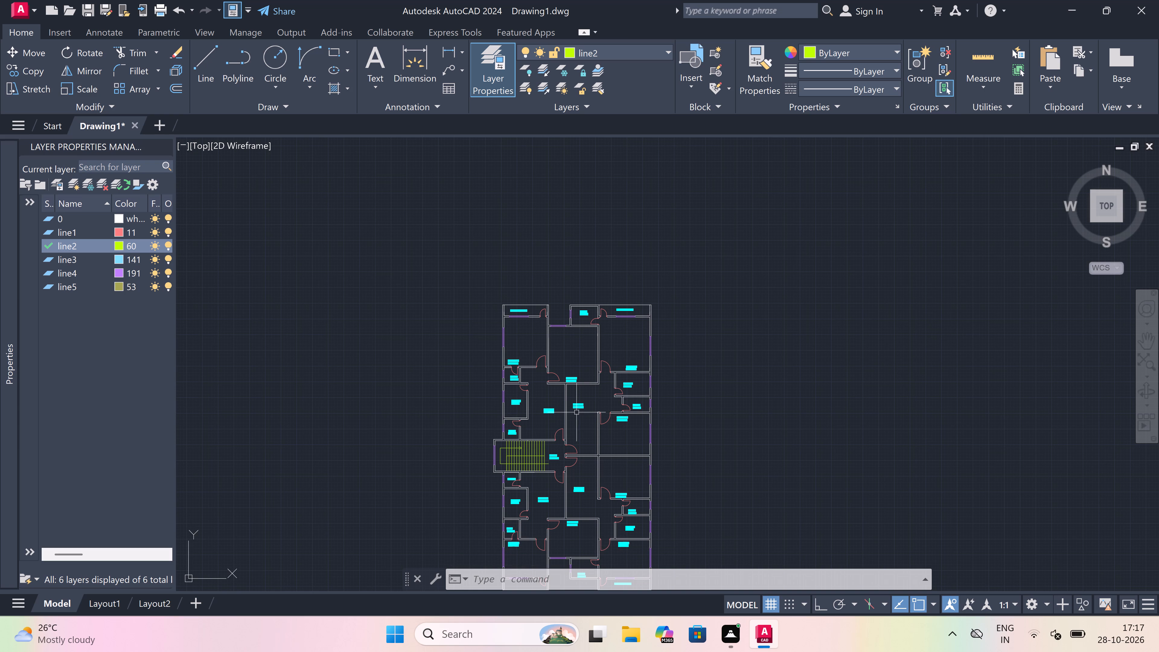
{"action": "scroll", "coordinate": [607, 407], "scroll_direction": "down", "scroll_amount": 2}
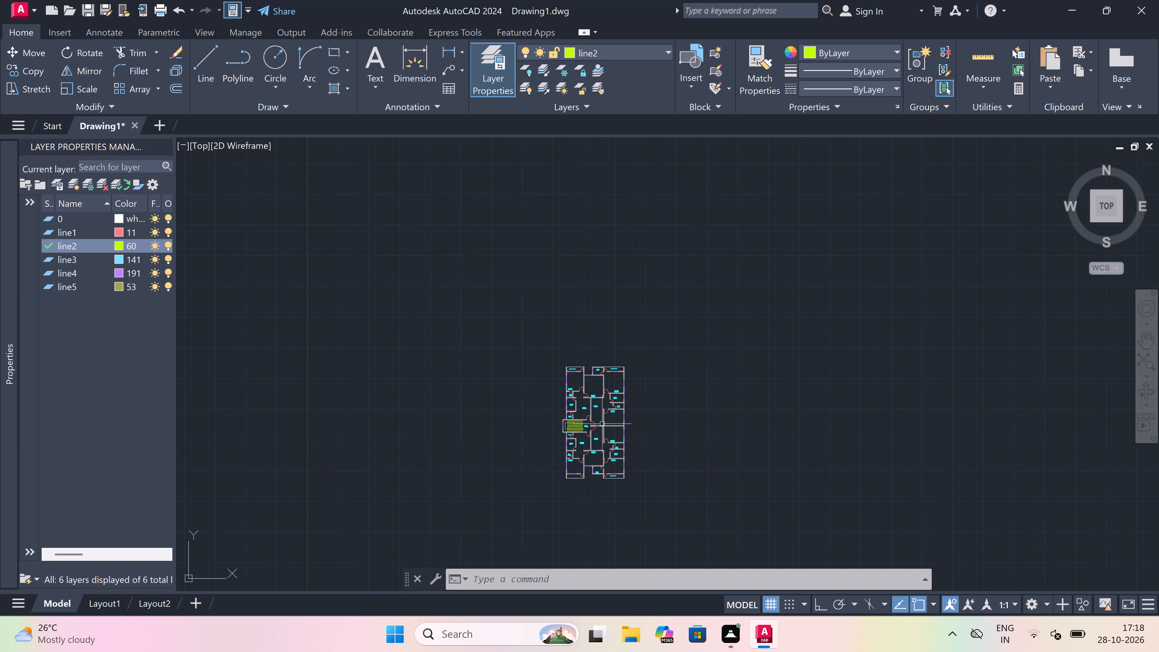
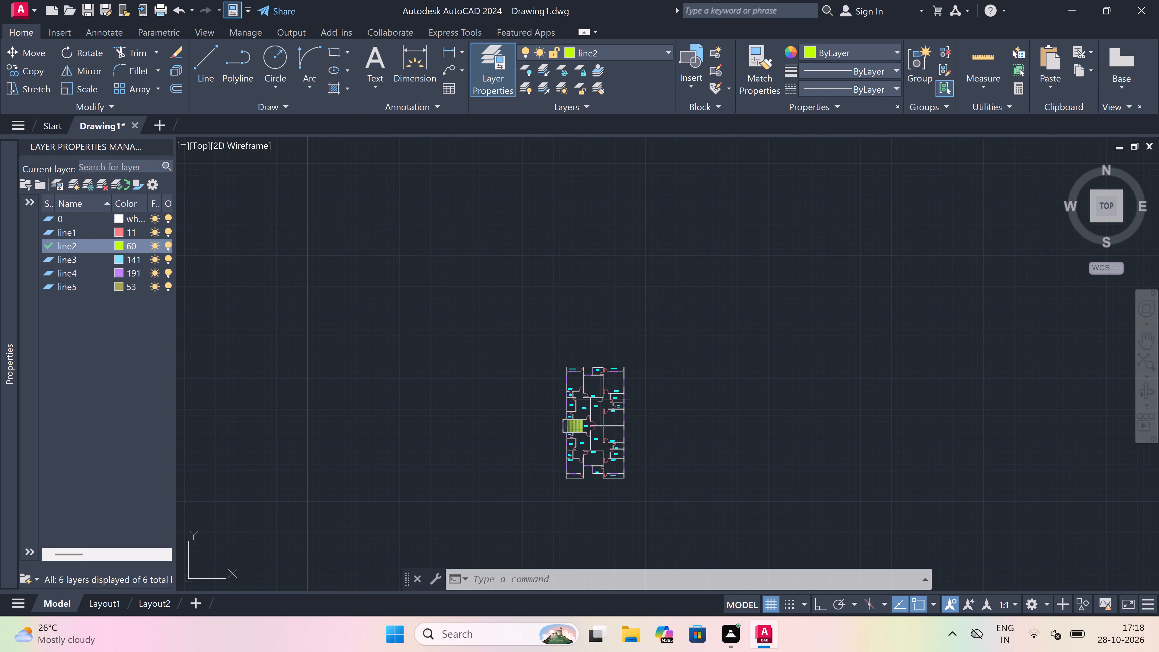
Move the TOILET 7'0"x4'0" label in the southeast unit slightly north, clear of the toilet's south wall.
{"action": "scroll", "coordinate": [616, 413], "scroll_direction": "up", "scroll_amount": 2}
{"action": "scroll", "coordinate": [612, 429], "scroll_direction": "down", "scroll_amount": 2}
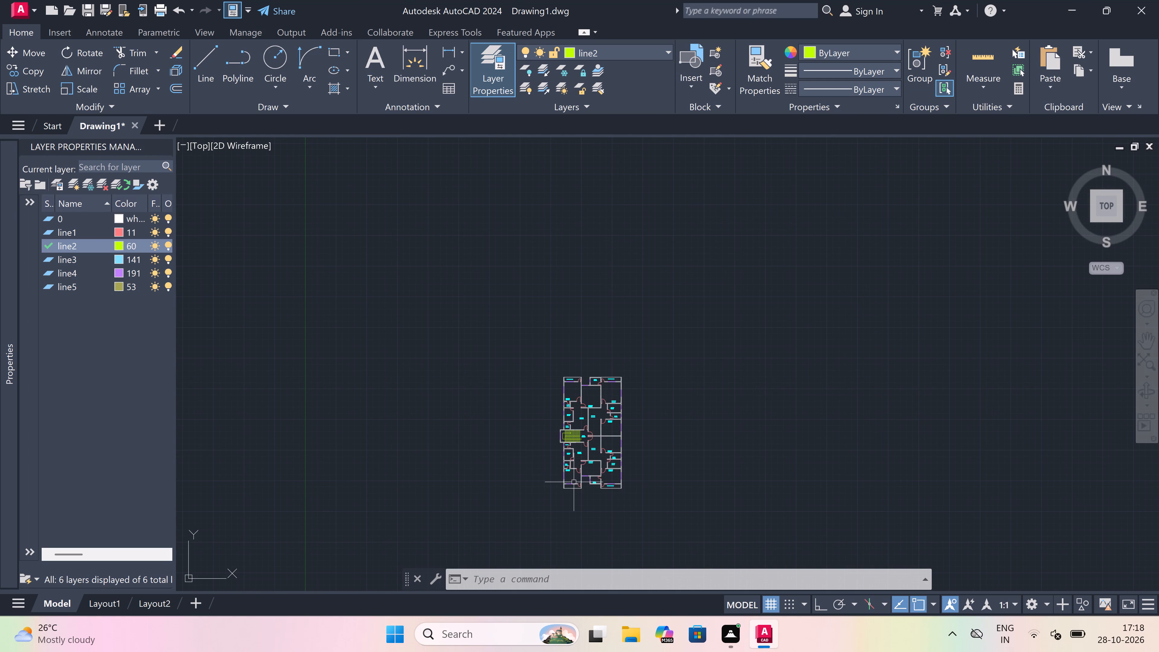
{"action": "scroll", "coordinate": [570, 479], "scroll_direction": "up", "scroll_amount": 3}
{"action": "scroll", "coordinate": [555, 450], "scroll_direction": "up", "scroll_amount": 2}
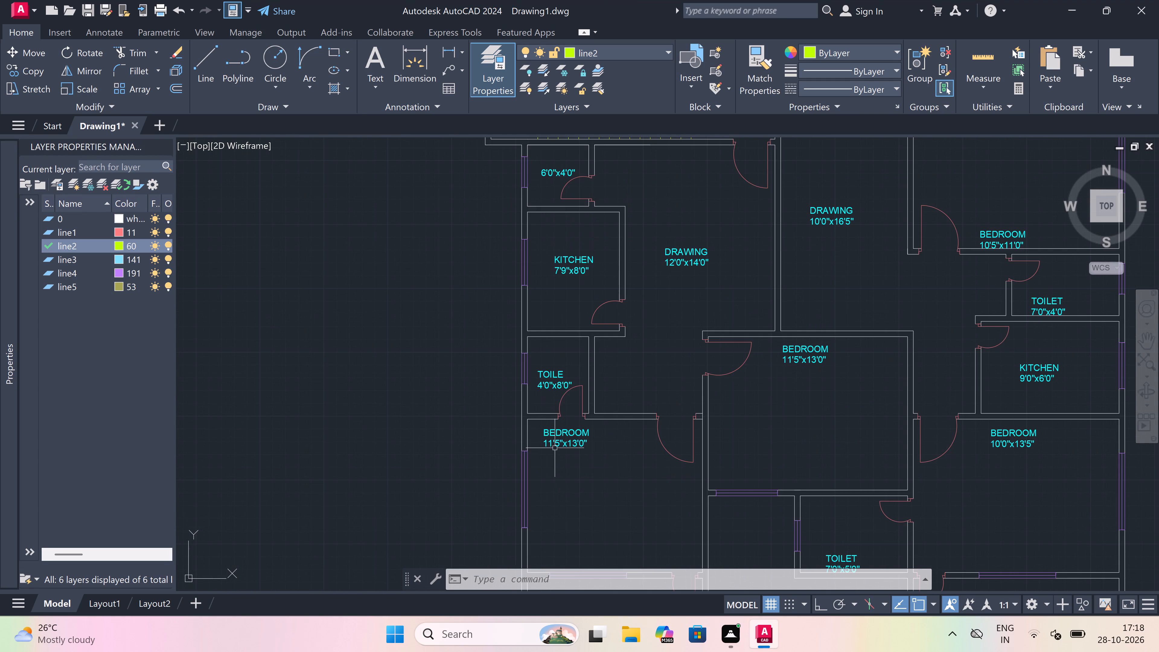
{"action": "scroll", "coordinate": [555, 448], "scroll_direction": "down", "scroll_amount": 2}
{"action": "scroll", "coordinate": [736, 407], "scroll_direction": "up", "scroll_amount": 1}
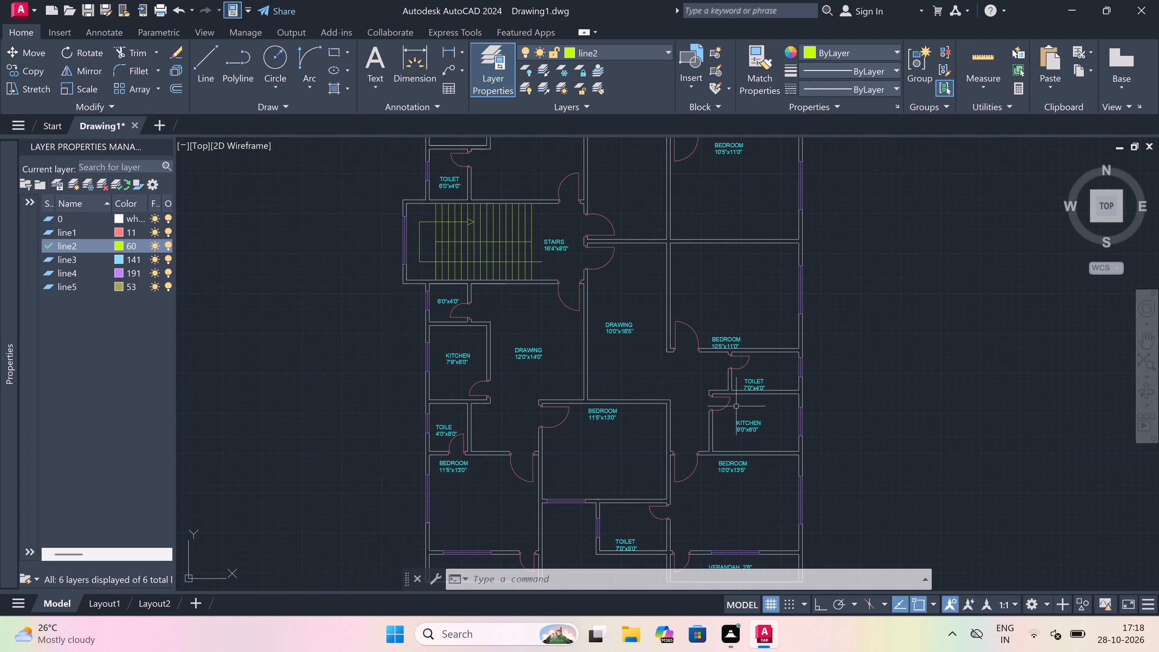
{"action": "scroll", "coordinate": [750, 383], "scroll_direction": "up", "scroll_amount": 3}
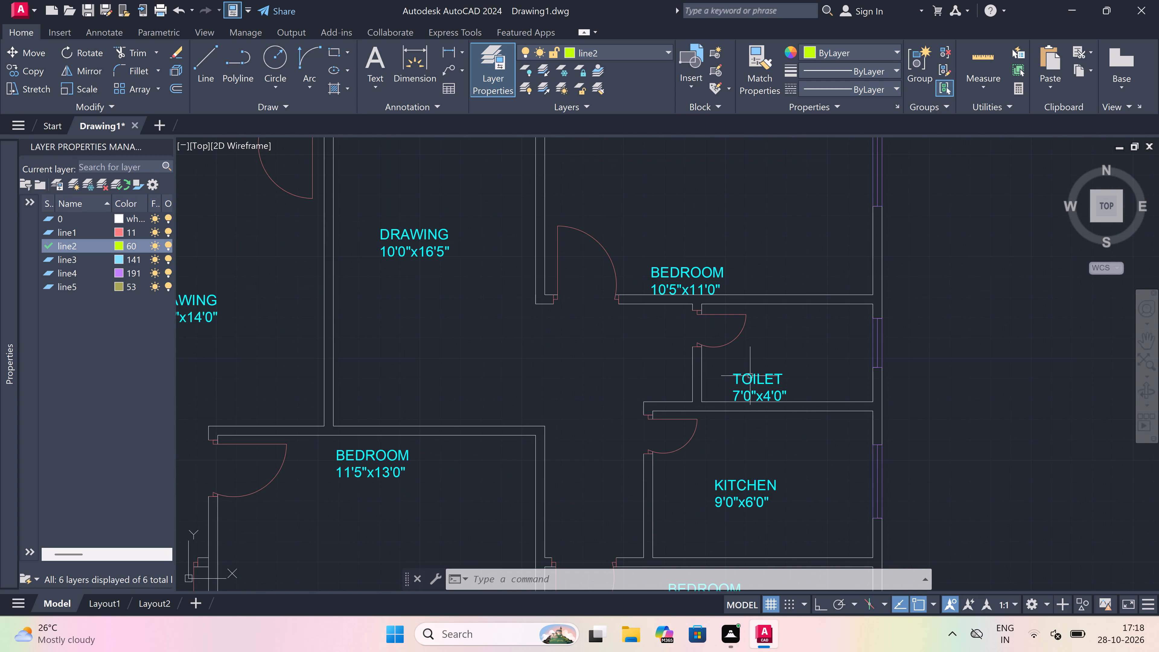
{"action": "left_click", "coordinate": [741, 385]}
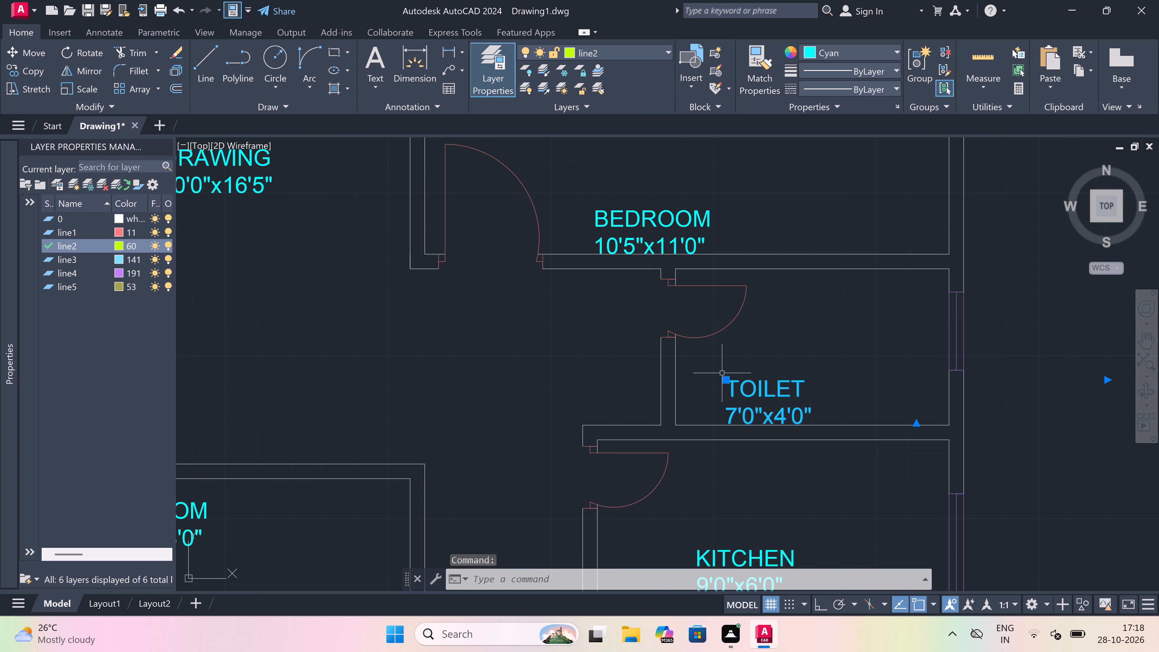
{"action": "left_click", "coordinate": [725, 378]}
{"action": "left_click", "coordinate": [723, 367]}
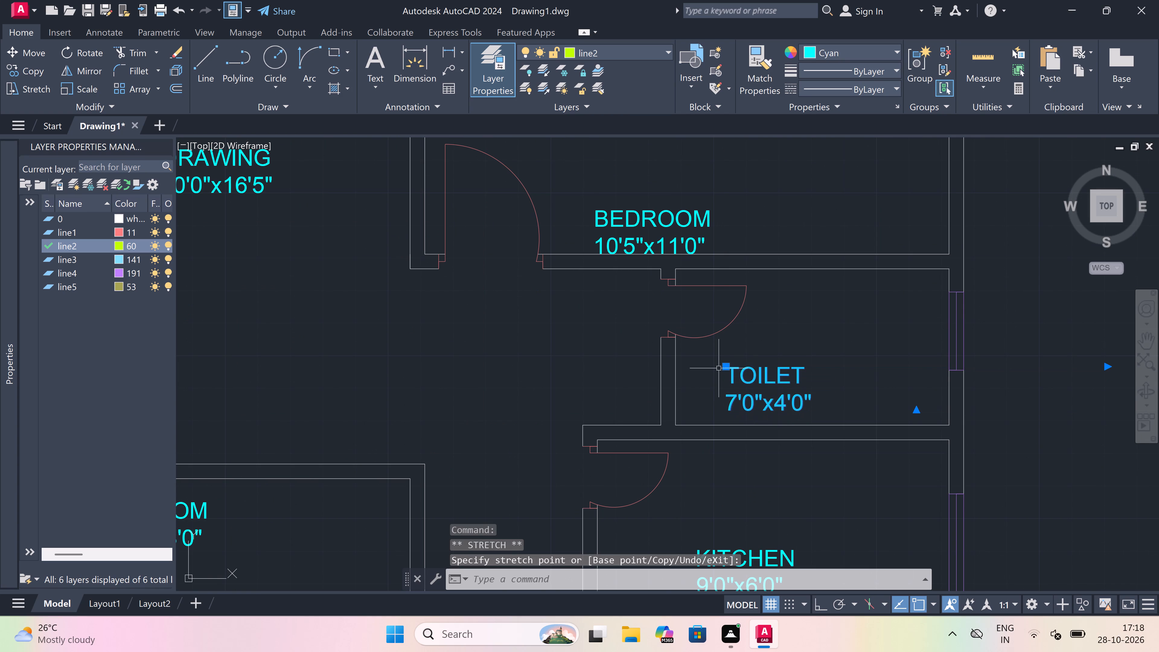
{"action": "key", "text": "Escape"}
Move the BEDROOM 10'5"x11'0" label in the southeast unit slightly north, clear of the bedroom's south wall line.
{"action": "scroll", "coordinate": [630, 338], "scroll_direction": "down", "scroll_amount": 3}
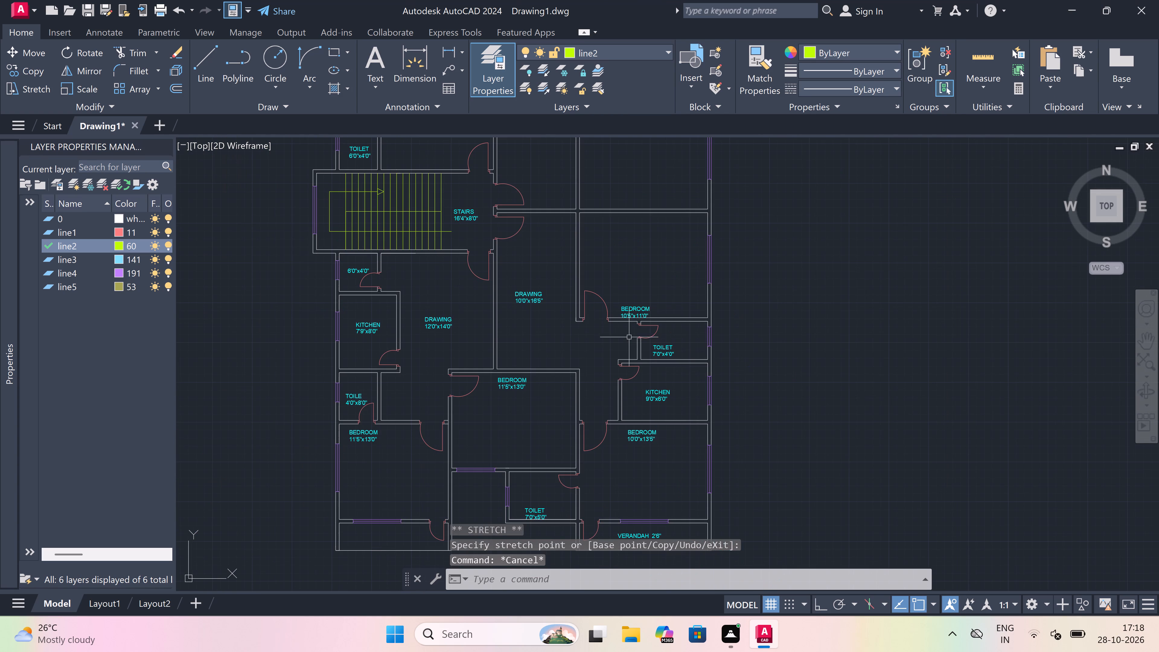
{"action": "scroll", "coordinate": [634, 291], "scroll_direction": "up", "scroll_amount": 3}
{"action": "left_click", "coordinate": [601, 367]}
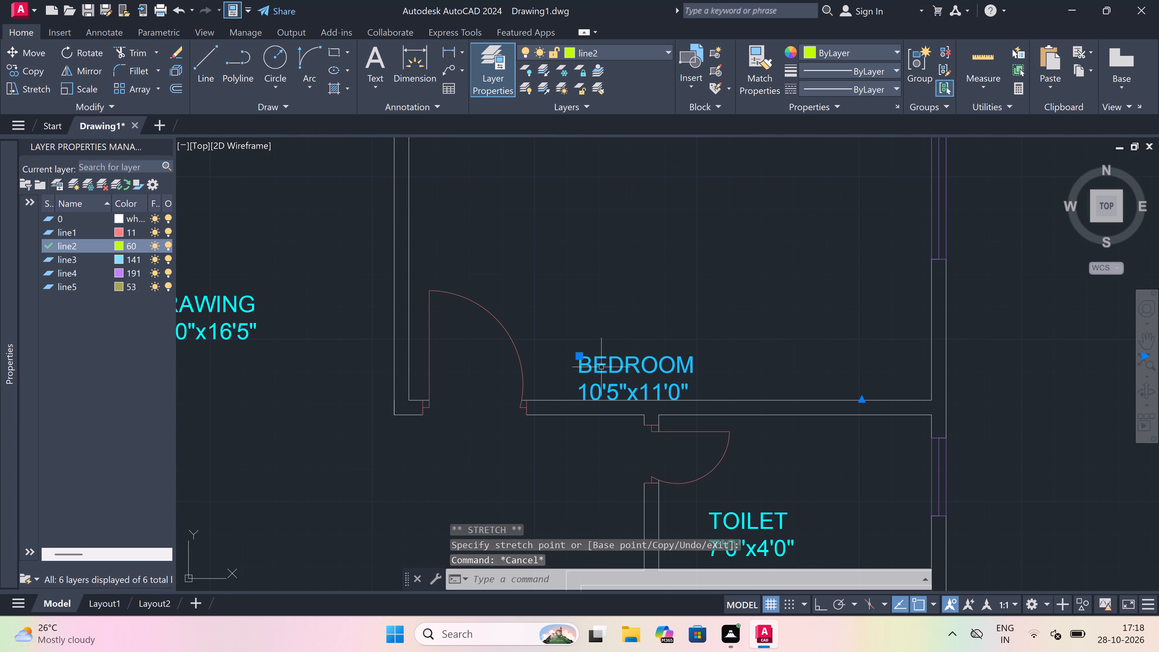
{"action": "left_click", "coordinate": [579, 352]}
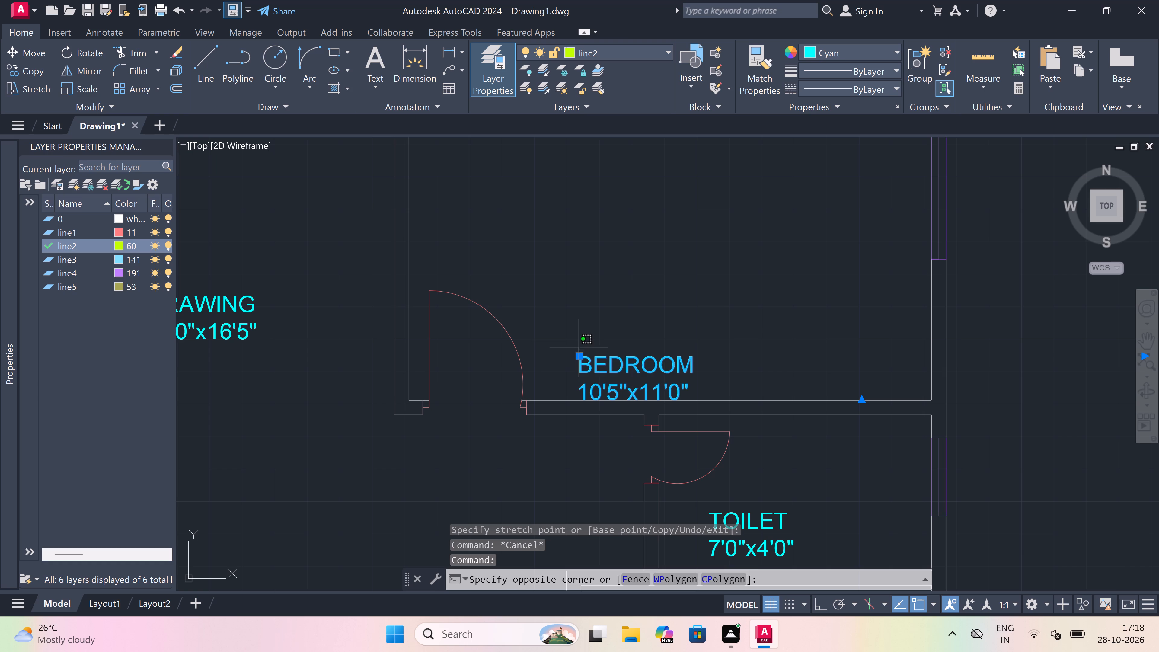
{"action": "left_click", "coordinate": [579, 350]}
{"action": "left_click", "coordinate": [586, 356]}
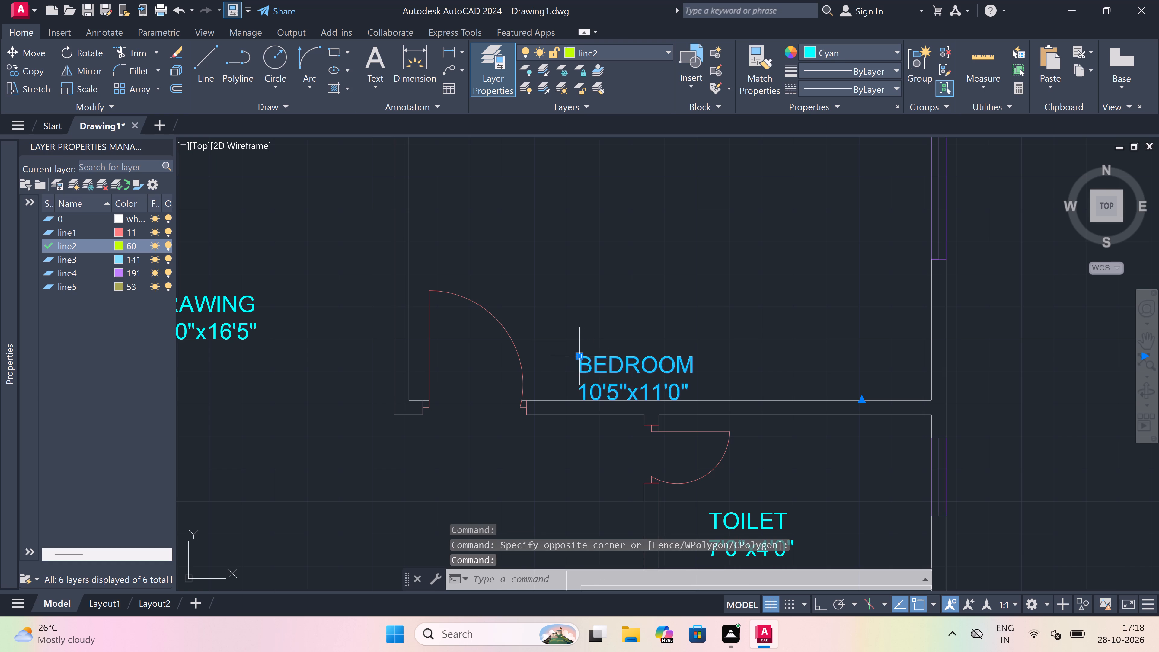
{"action": "left_click", "coordinate": [577, 358]}
{"action": "scroll", "coordinate": [577, 340], "scroll_direction": "up", "scroll_amount": 1}
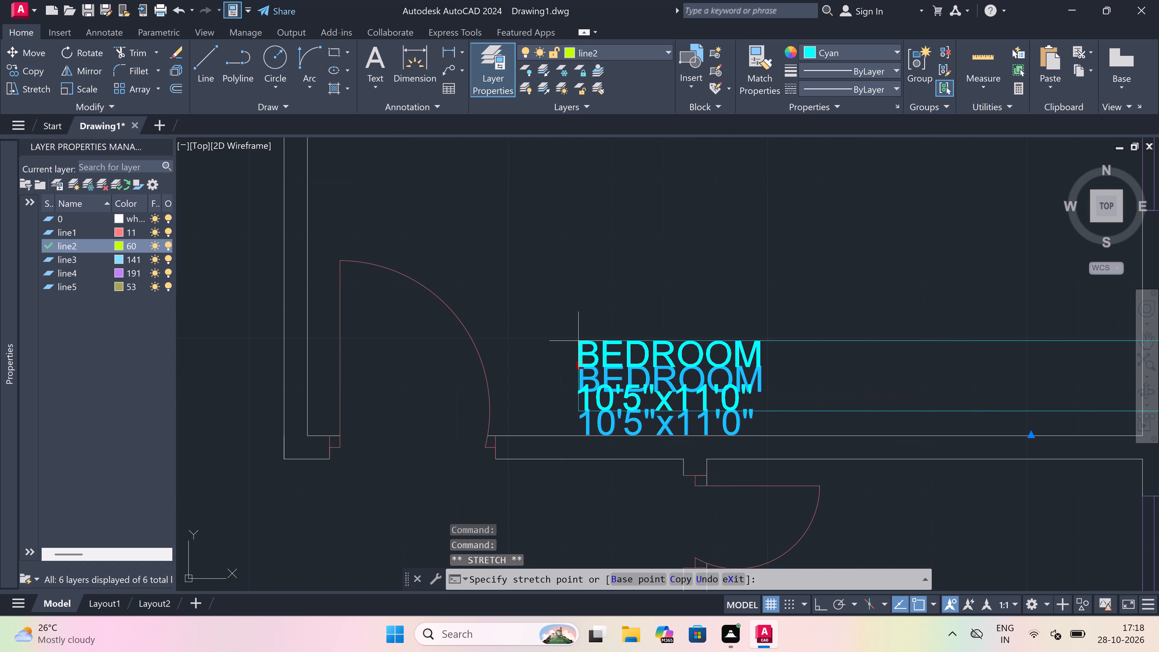
{"action": "left_click", "coordinate": [578, 348]}
{"action": "key", "text": "Escape"}
{"action": "scroll", "coordinate": [579, 344], "scroll_direction": "down", "scroll_amount": 2}
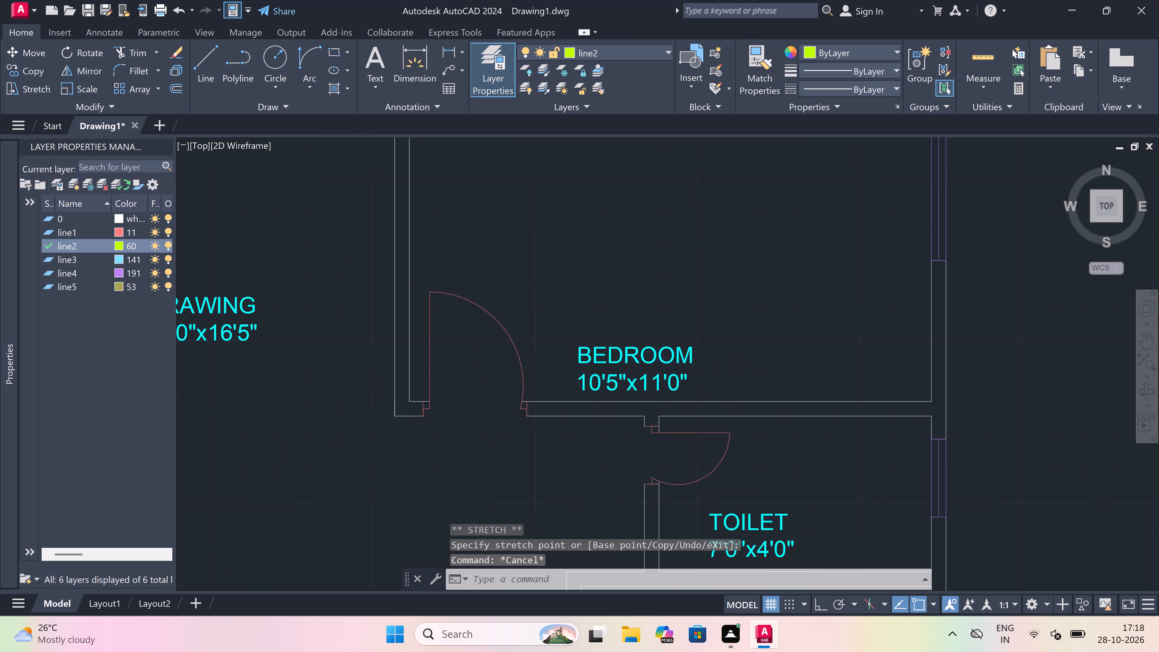
On layer 0 with Ortho on, draw the northwest kitchen's L-shaped counter line: about 8'0" south from the north wall, then east to the east wall.
{"action": "scroll", "coordinate": [579, 344], "scroll_direction": "down", "scroll_amount": 4}
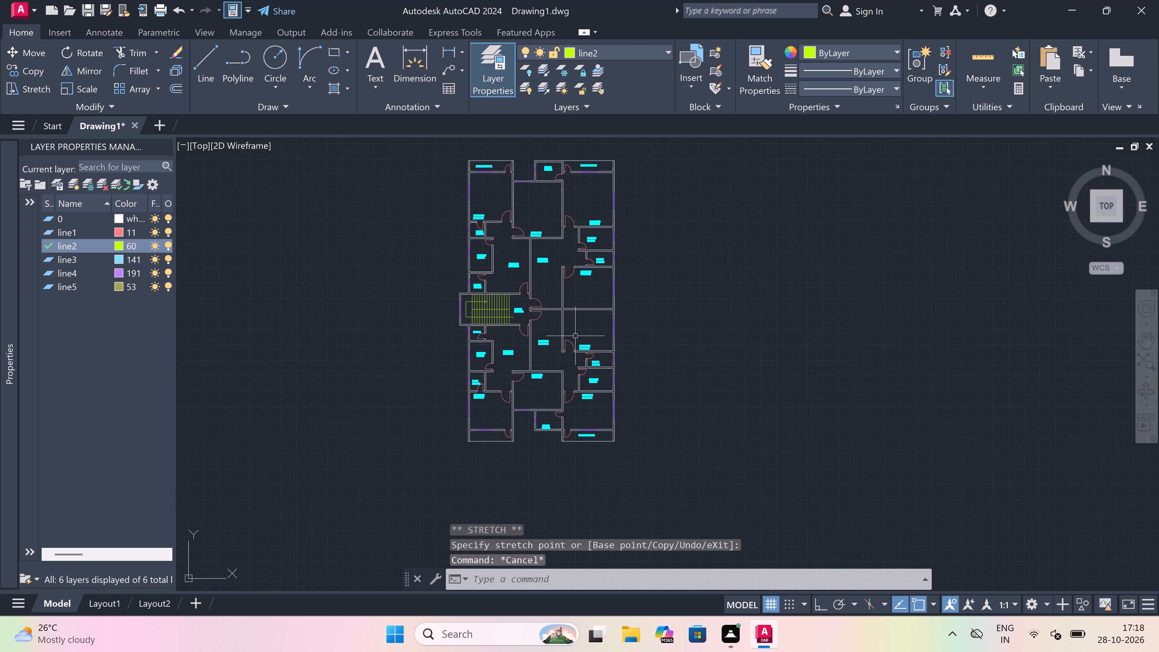
{"action": "scroll", "coordinate": [458, 206], "scroll_direction": "up", "scroll_amount": 1}
{"action": "scroll", "coordinate": [483, 229], "scroll_direction": "down", "scroll_amount": 1}
{"action": "scroll", "coordinate": [483, 229], "scroll_direction": "up", "scroll_amount": 5}
{"action": "scroll", "coordinate": [520, 341], "scroll_direction": "down", "scroll_amount": 2}
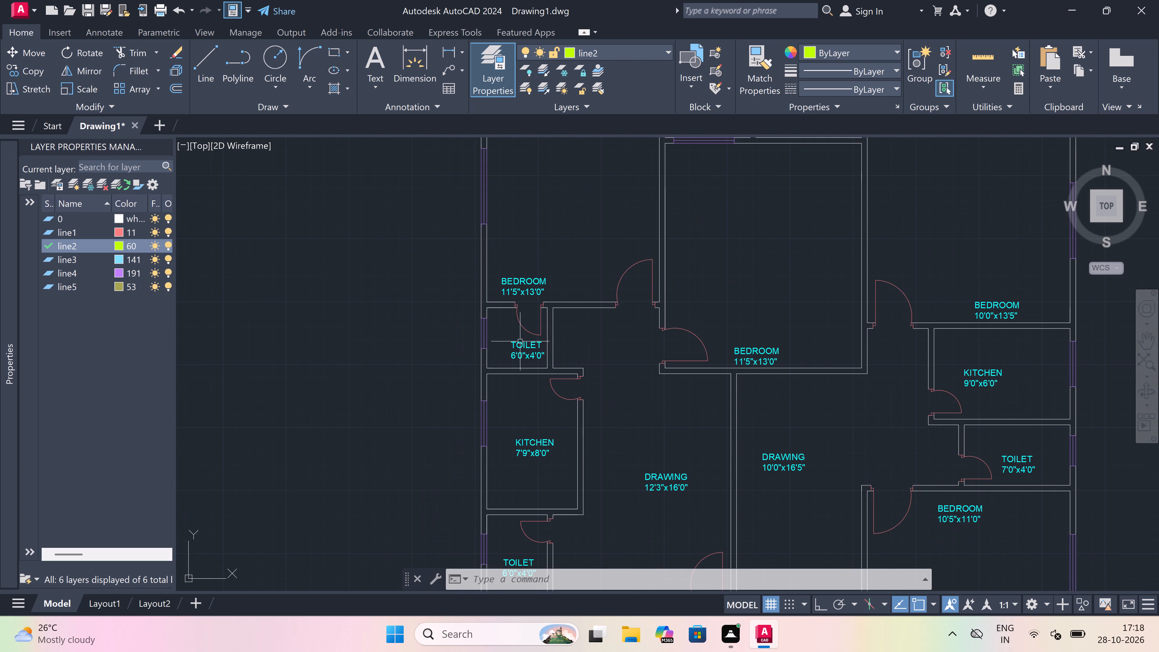
{"action": "key", "text": "l"}
{"action": "key", "text": "space"}
{"action": "left_click", "coordinate": [627, 54]}
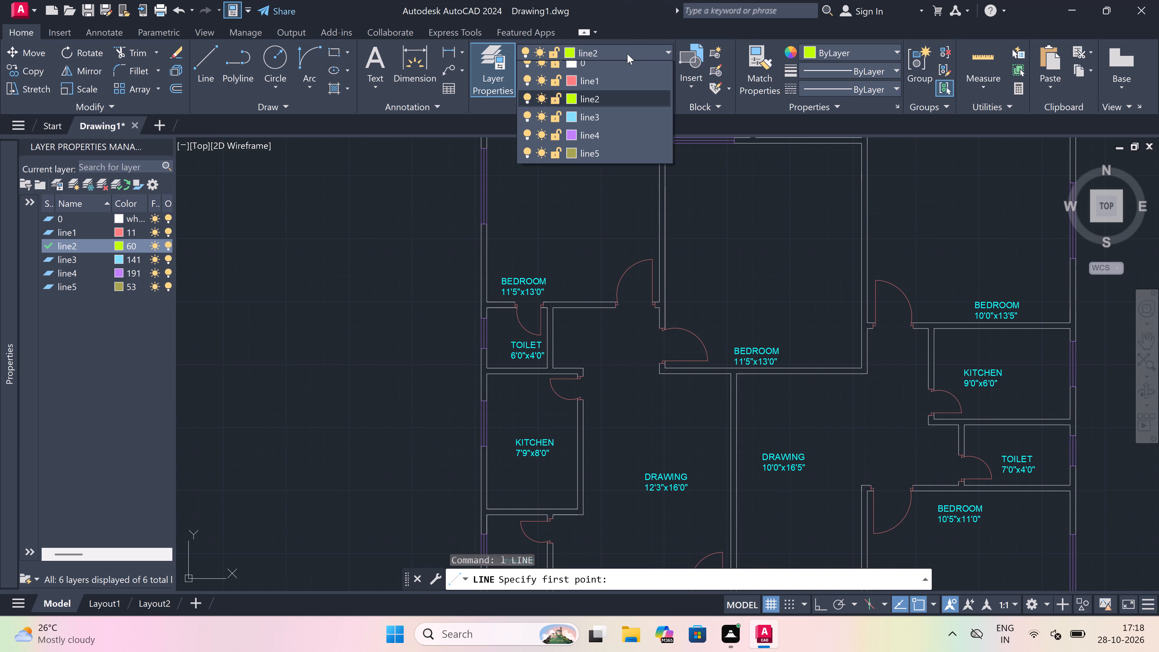
{"action": "left_click", "coordinate": [627, 75]}
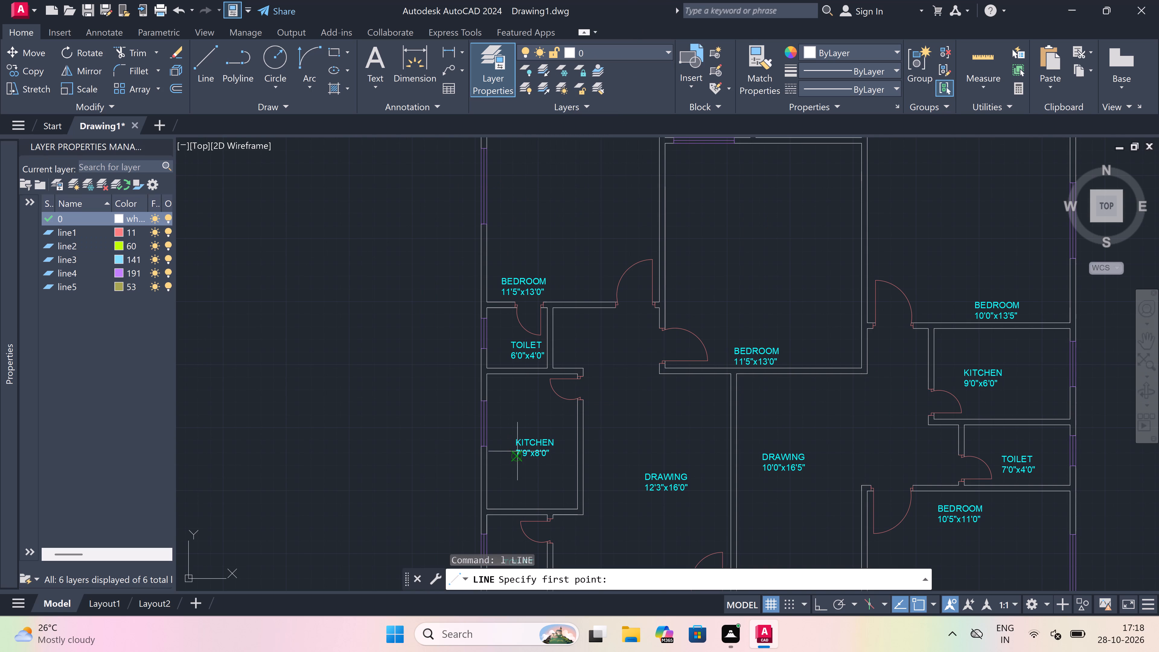
{"action": "scroll", "coordinate": [503, 507], "scroll_direction": "up", "scroll_amount": 2}
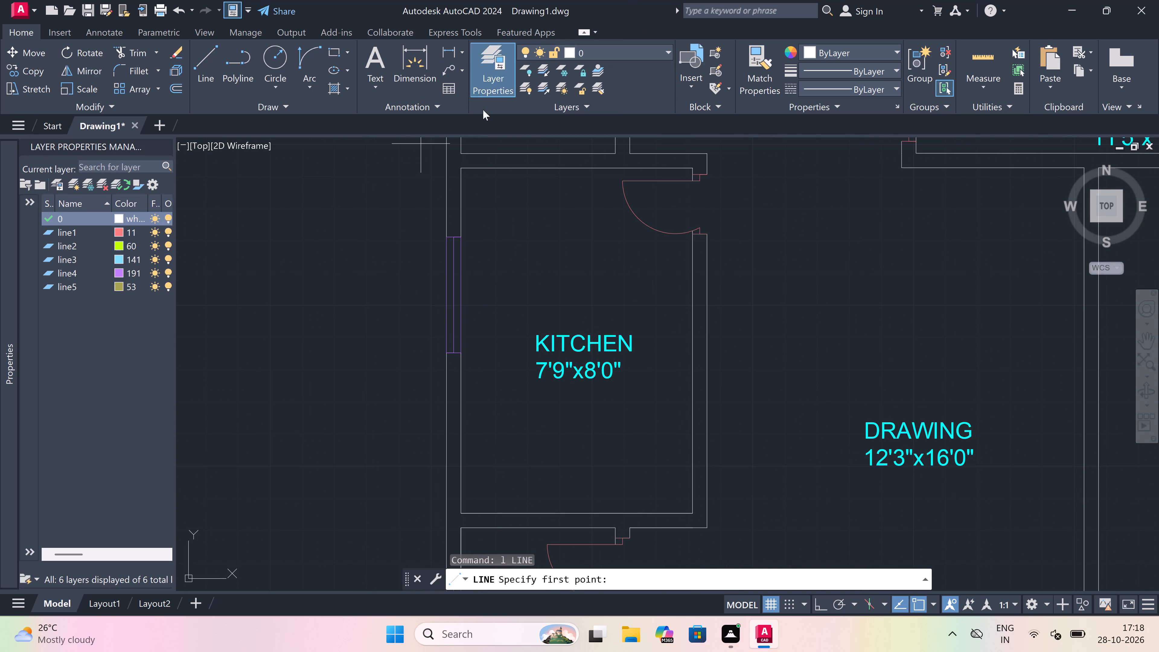
{"action": "left_click", "coordinate": [494, 167]}
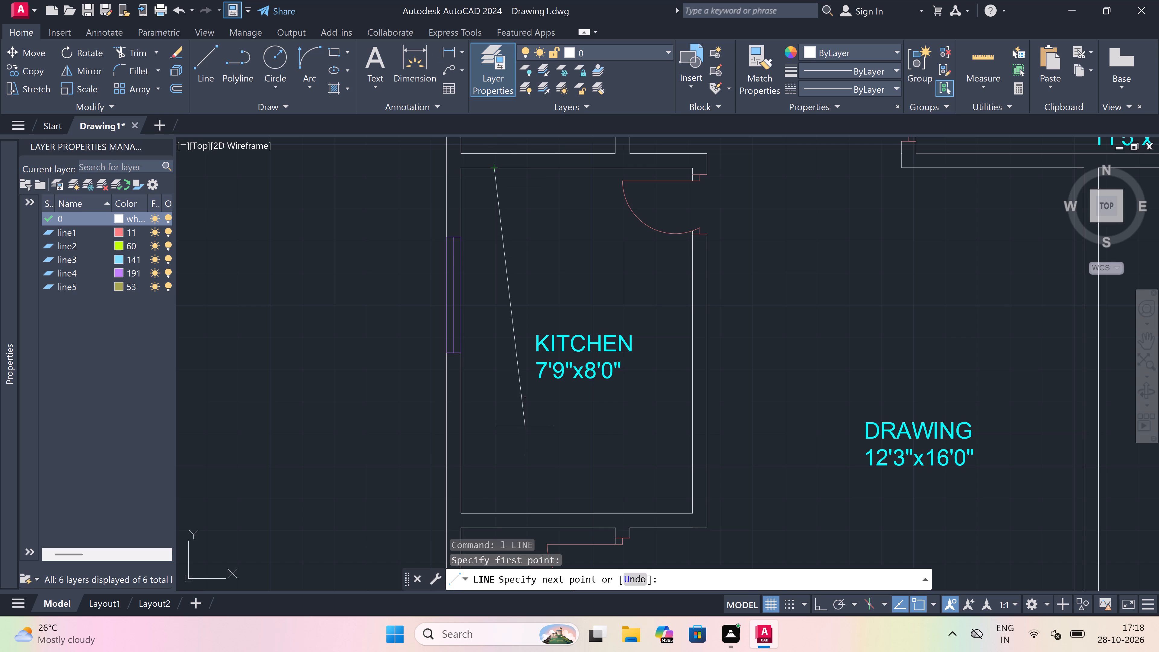
{"action": "key", "text": "F8"}
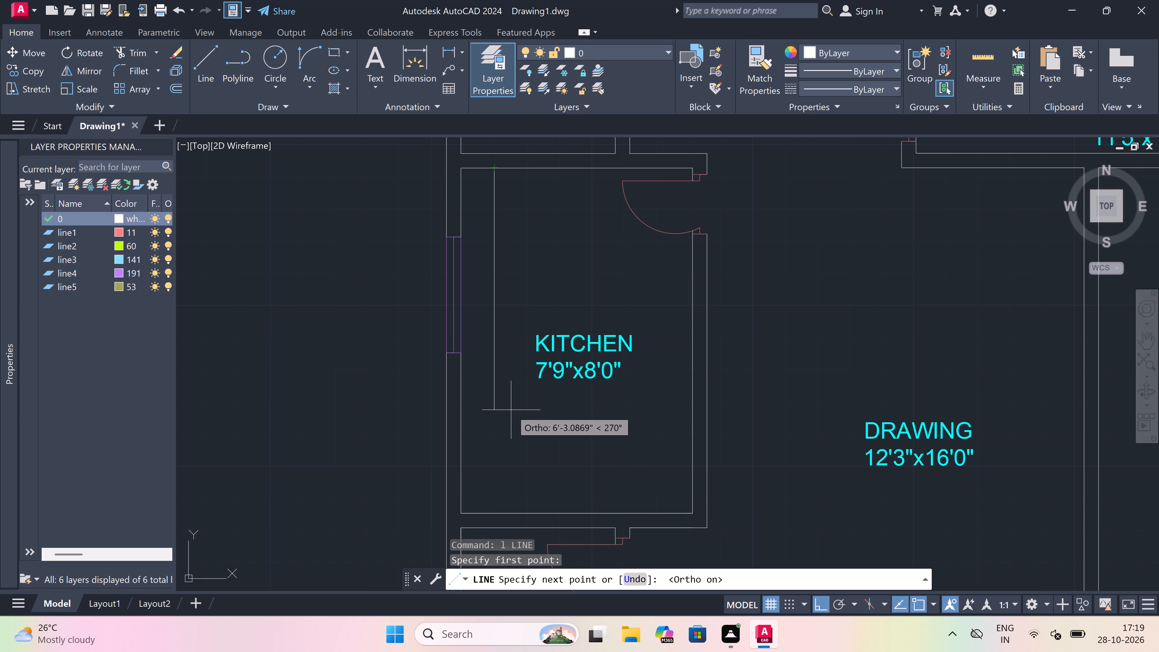
{"action": "left_click", "coordinate": [496, 478]}
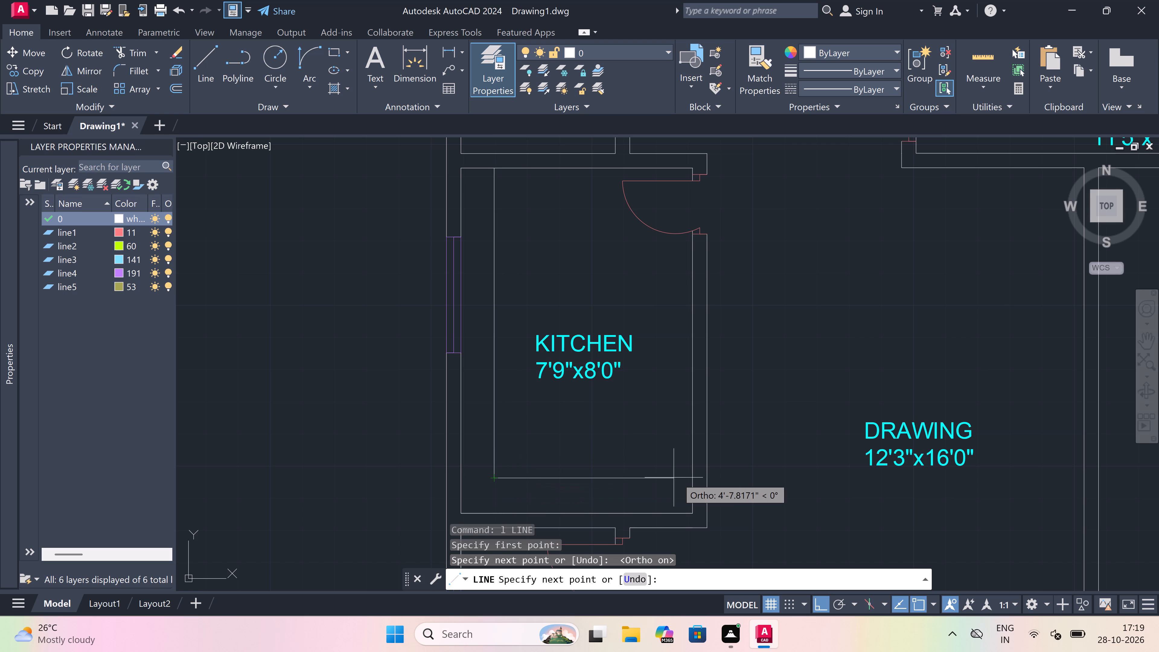
{"action": "left_click", "coordinate": [693, 478]}
{"action": "key", "text": "Escape"}
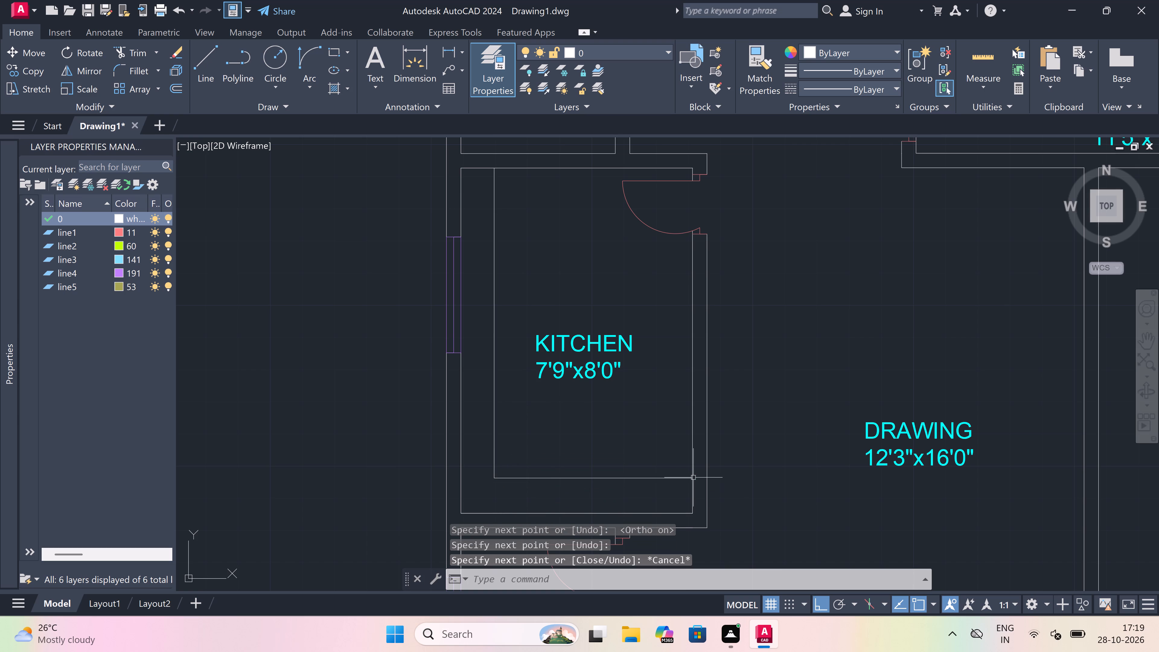
Draw the northeast kitchen's L-shaped counter line: about 8'0" east from the west wall, then south to the south wall.
{"action": "key", "text": "space"}
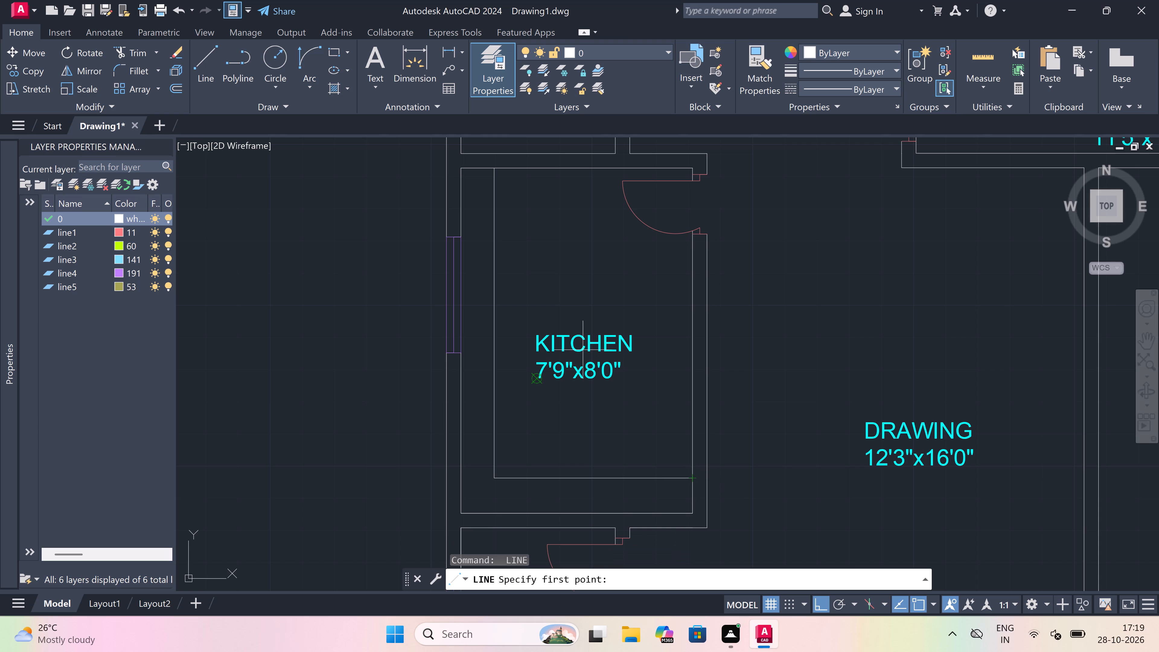
{"action": "scroll", "coordinate": [559, 344], "scroll_direction": "down", "scroll_amount": 5}
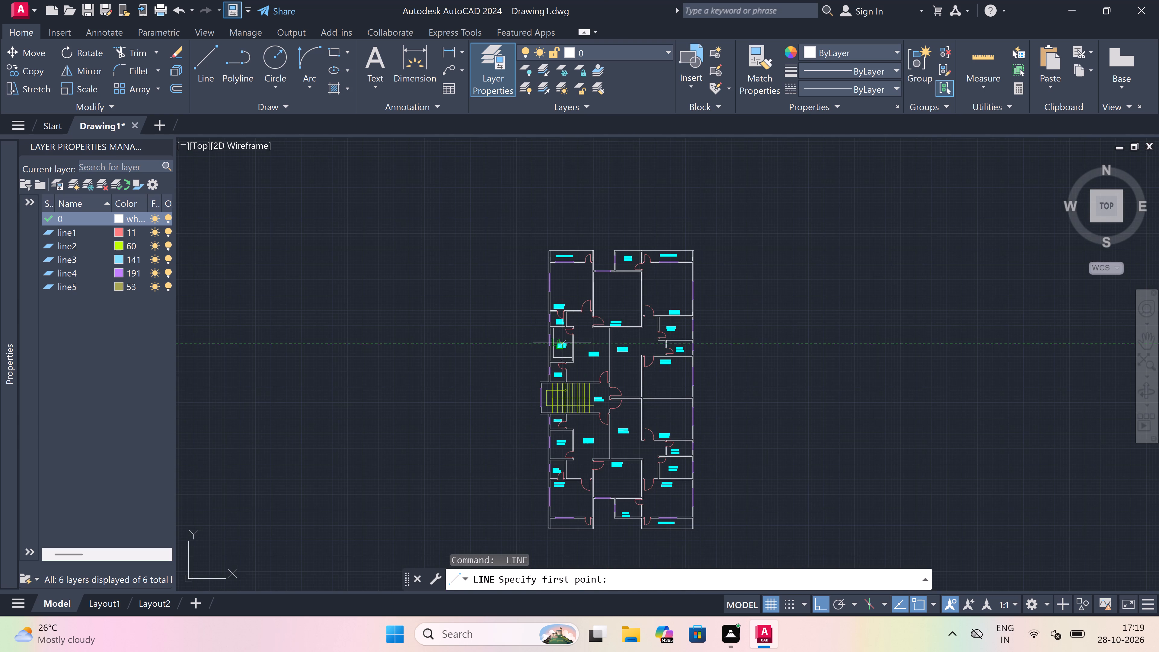
{"action": "scroll", "coordinate": [722, 292], "scroll_direction": "up", "scroll_amount": 1}
{"action": "scroll", "coordinate": [663, 343], "scroll_direction": "up", "scroll_amount": 2}
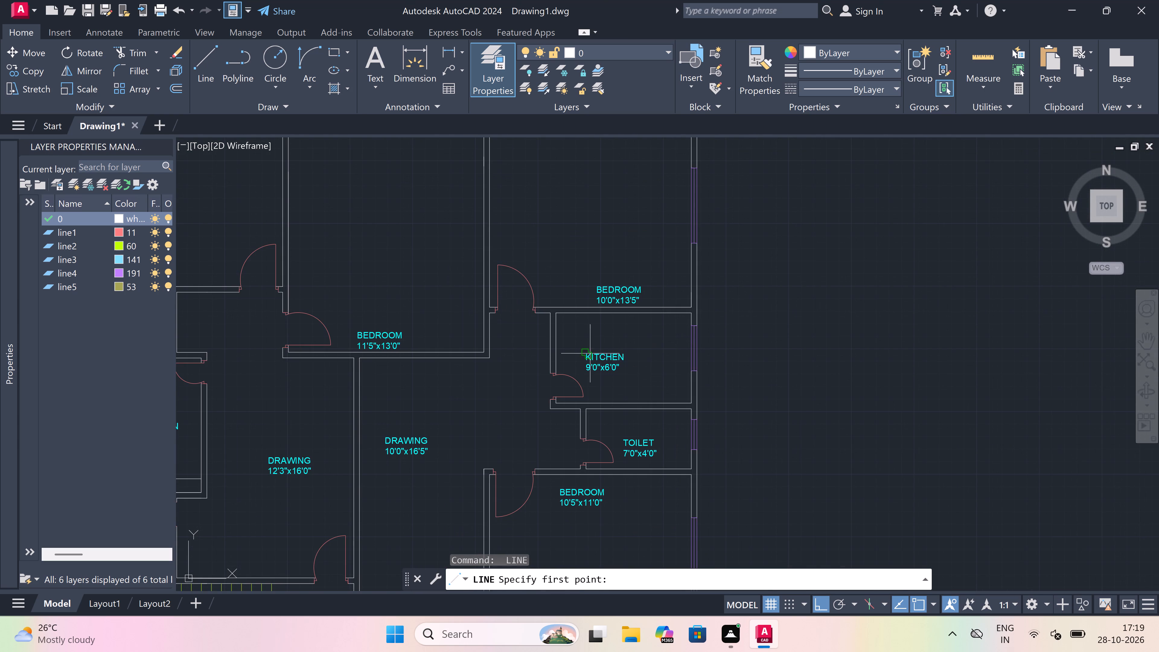
{"action": "scroll", "coordinate": [558, 332], "scroll_direction": "up", "scroll_amount": 2}
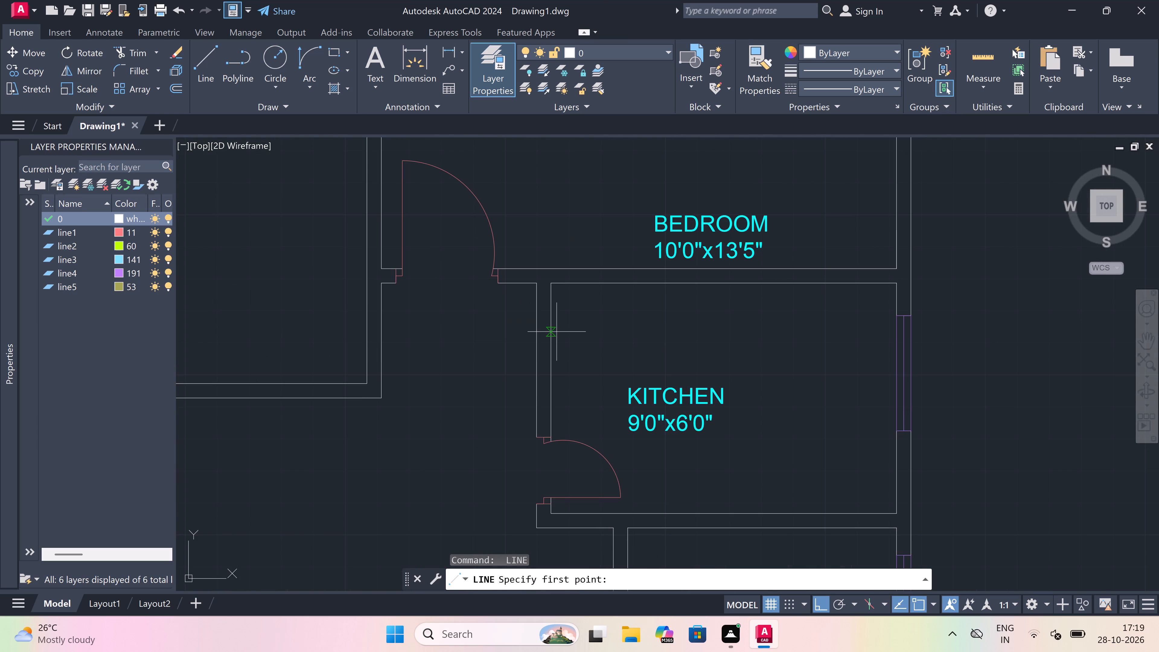
{"action": "left_click_drag", "start_coordinate": [552, 319], "coordinate": [588, 321]}
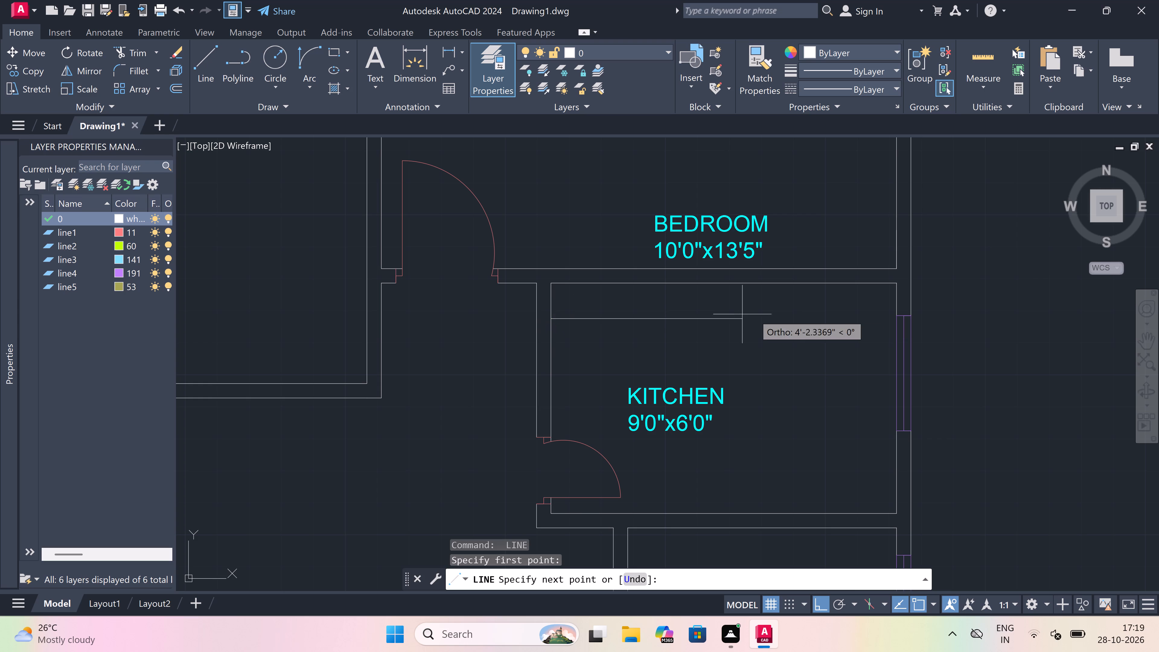
{"action": "left_click", "coordinate": [859, 322]}
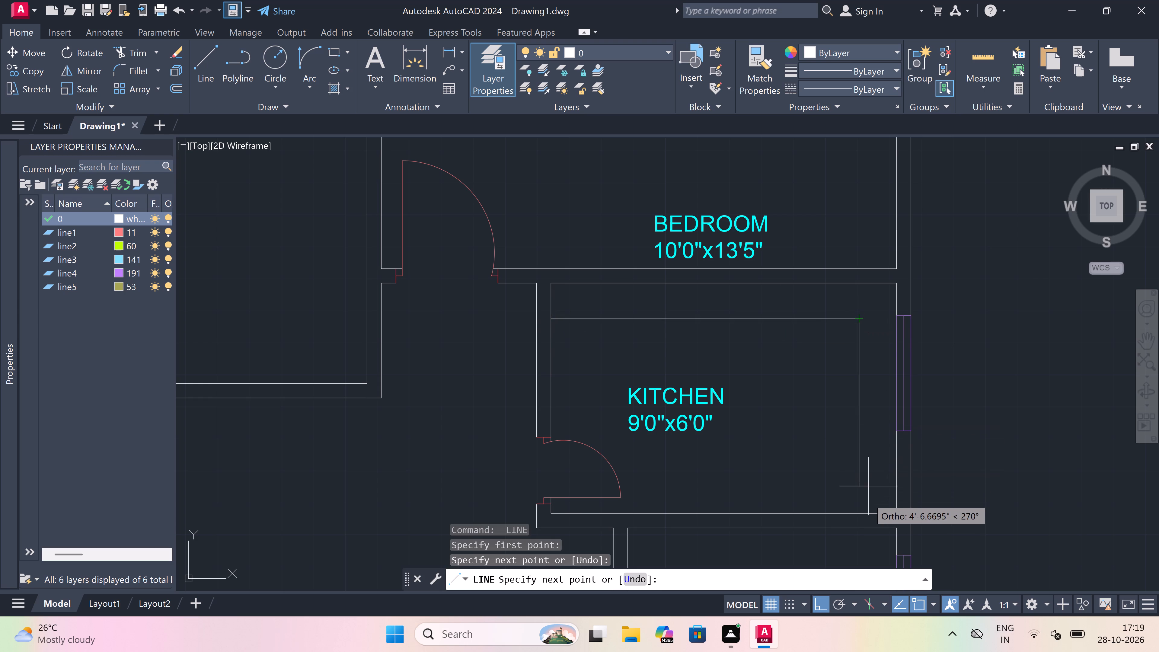
{"action": "left_click", "coordinate": [856, 511]}
{"action": "key", "text": "Escape"}
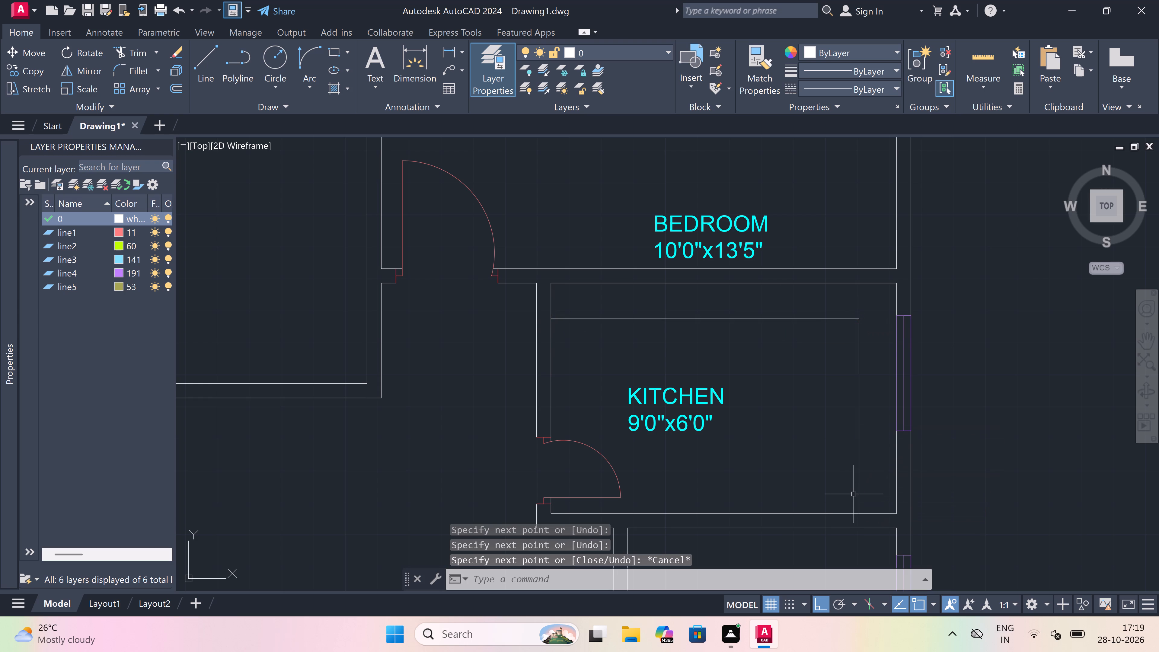
Draw the southwest kitchen's L-shaped counter line: north from the south wall past the window, then east to the east wall.
{"action": "key", "text": "space"}
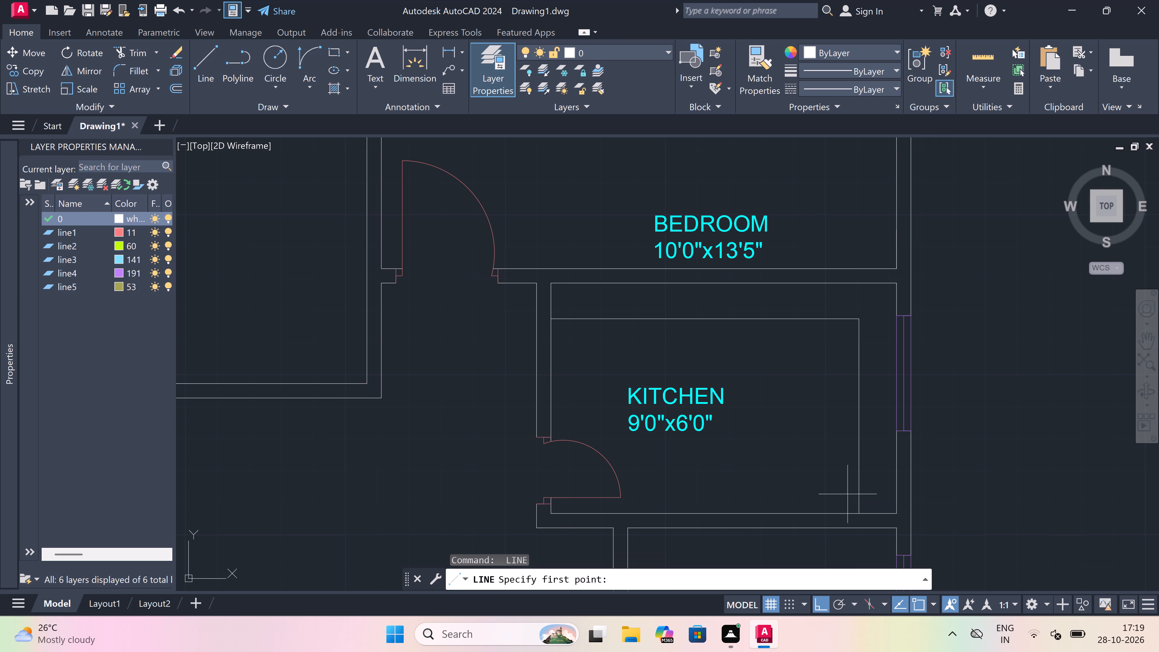
{"action": "scroll", "coordinate": [580, 348], "scroll_direction": "down", "scroll_amount": 6}
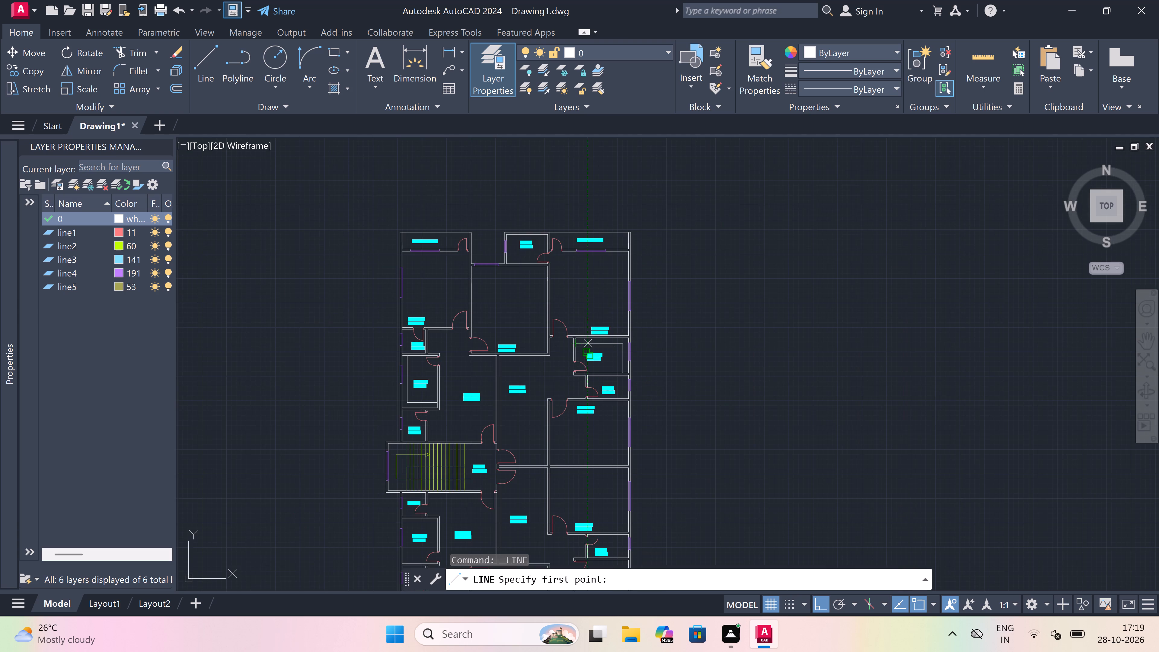
{"action": "scroll", "coordinate": [585, 346], "scroll_direction": "down", "scroll_amount": 1}
{"action": "scroll", "coordinate": [560, 462], "scroll_direction": "up", "scroll_amount": 2}
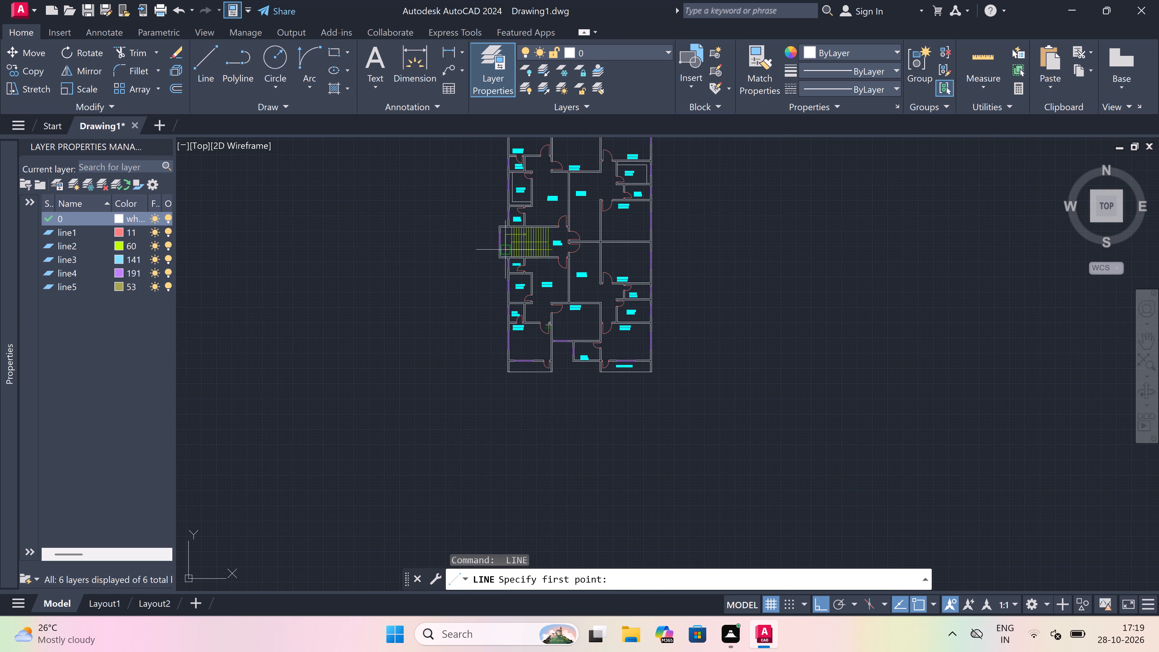
{"action": "scroll", "coordinate": [502, 238], "scroll_direction": "up", "scroll_amount": 2}
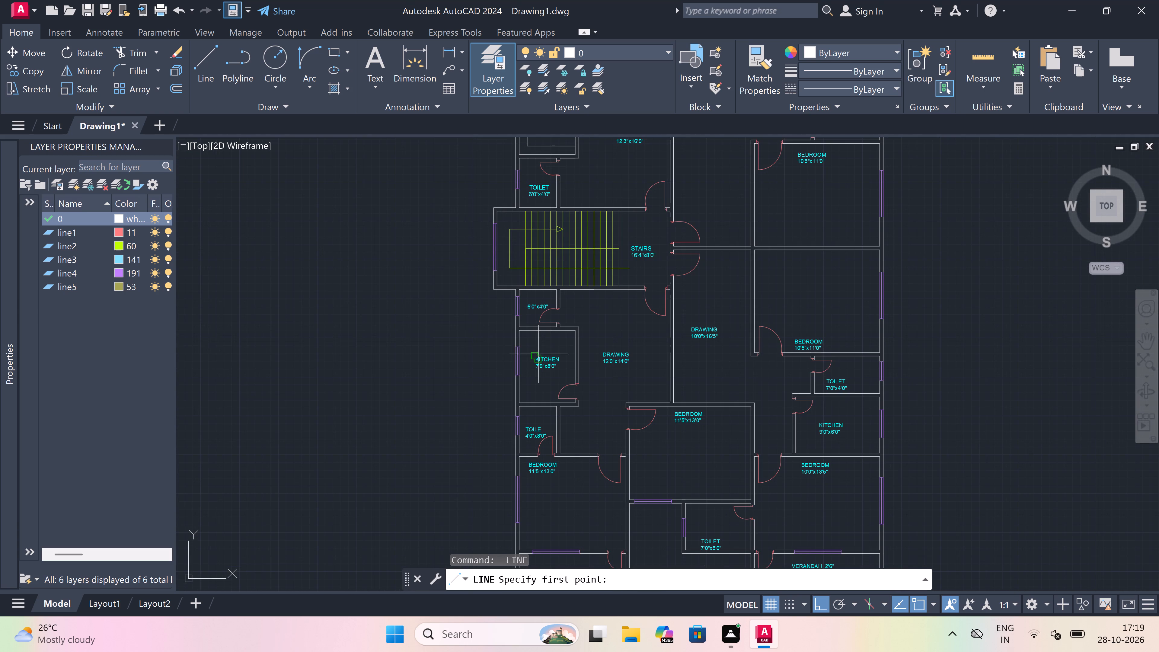
{"action": "scroll", "coordinate": [536, 376], "scroll_direction": "up", "scroll_amount": 2}
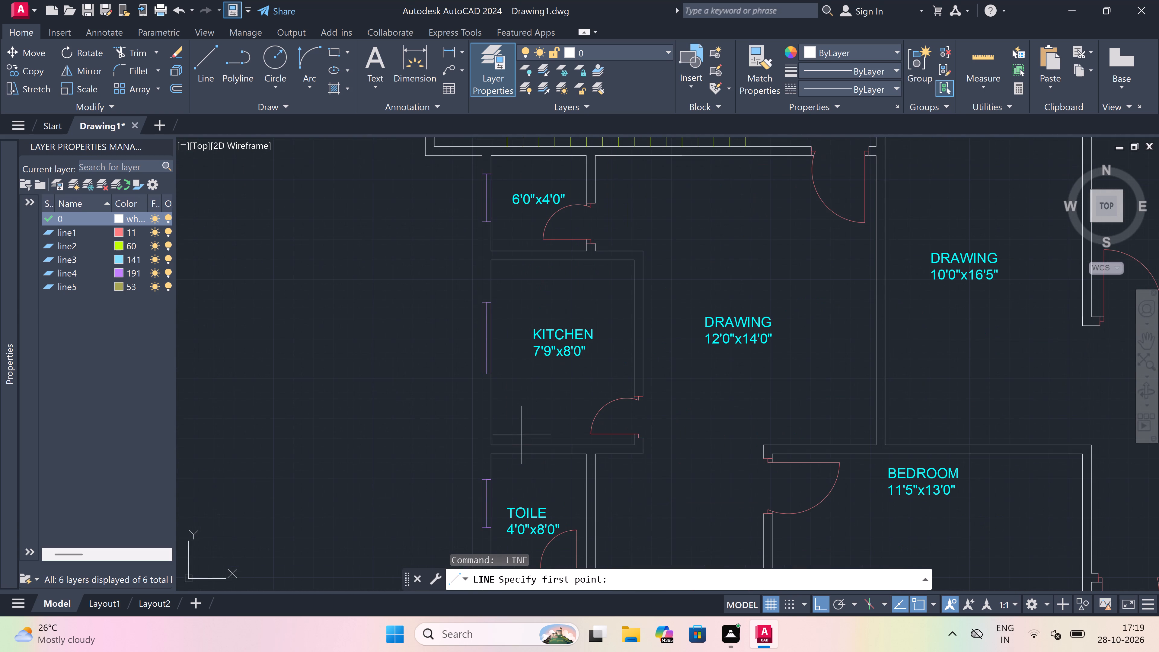
{"action": "left_click_drag", "start_coordinate": [521, 442], "coordinate": [517, 419]}
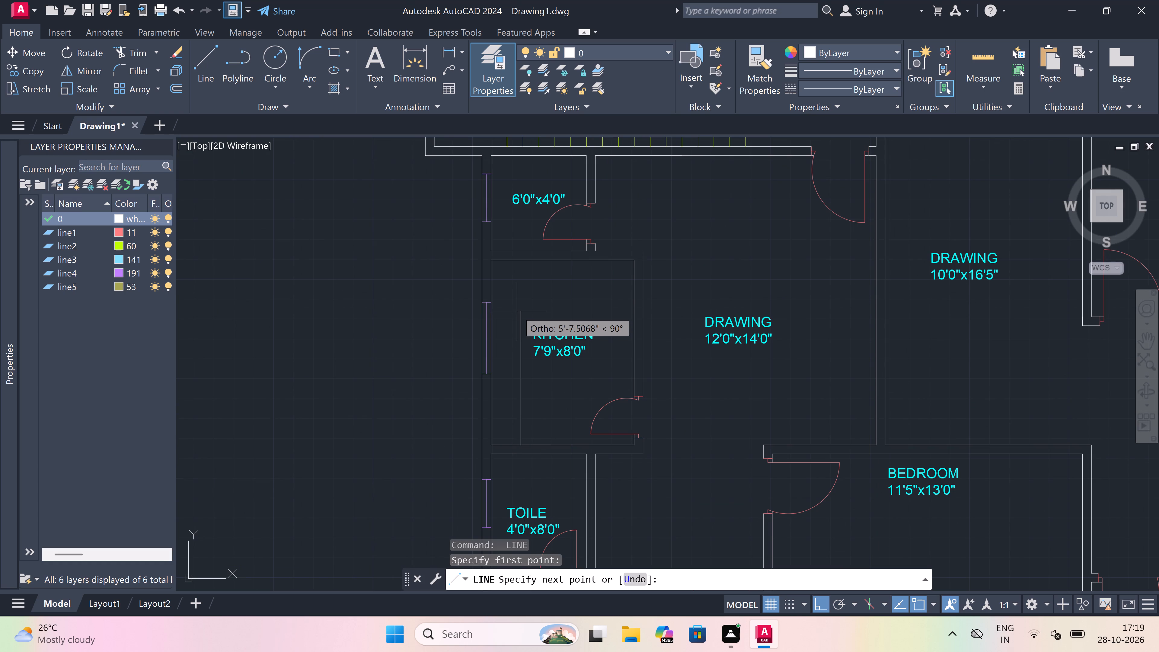
{"action": "left_click_drag", "start_coordinate": [521, 283], "coordinate": [535, 283]}
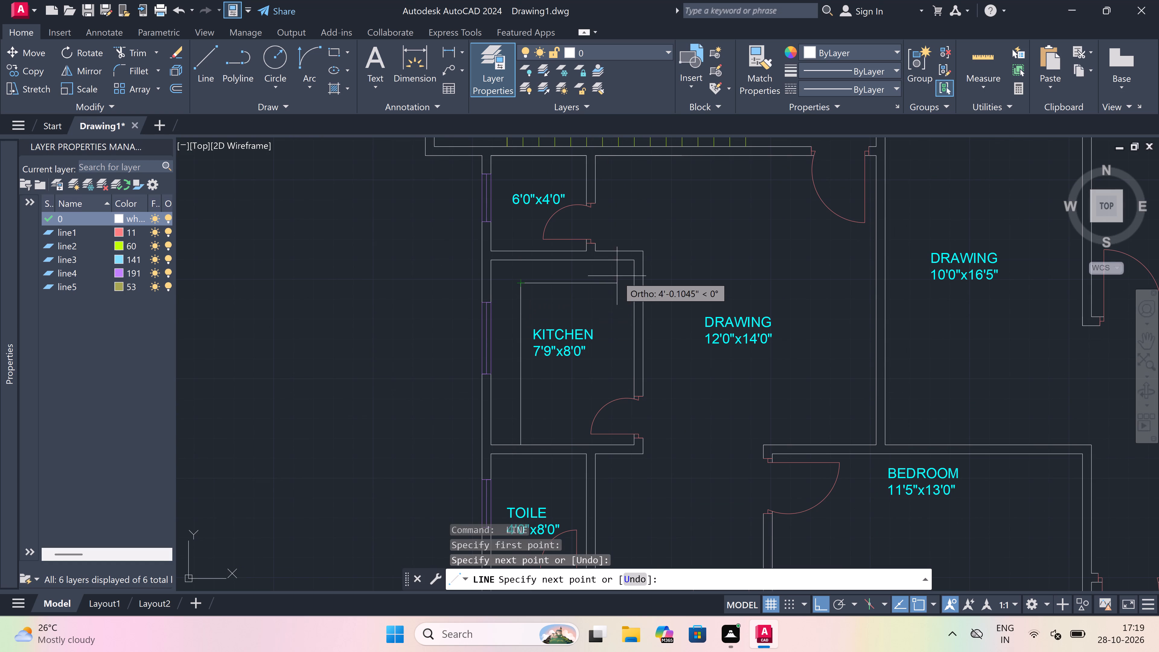
{"action": "left_click", "coordinate": [631, 280]}
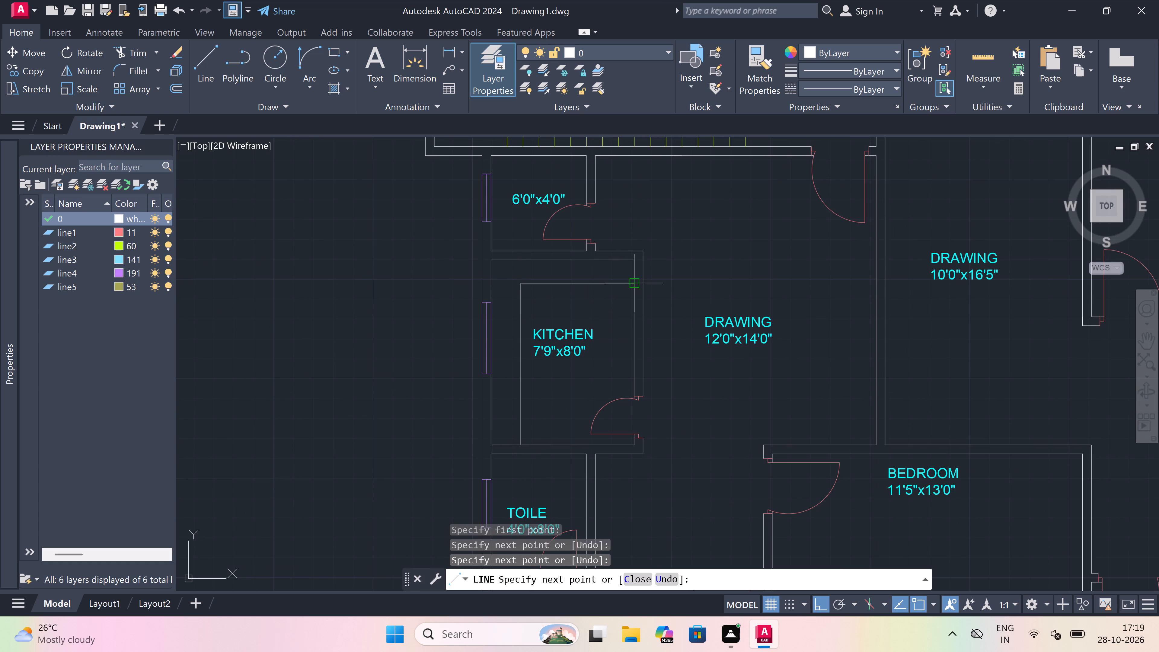
{"action": "key", "text": "Escape"}
Draw the southeast kitchen's L-shaped counter line: about 5'1" south from the north wall, then west to the west wall.
{"action": "key", "text": "space"}
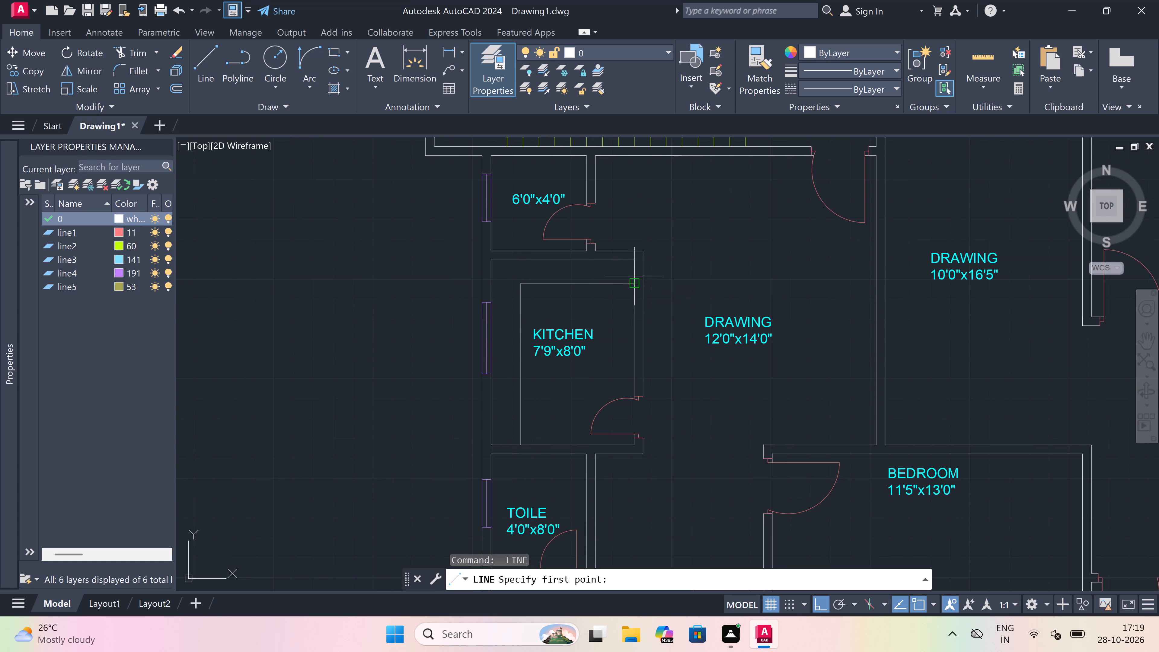
{"action": "scroll", "coordinate": [537, 328], "scroll_direction": "down", "scroll_amount": 4}
{"action": "scroll", "coordinate": [656, 318], "scroll_direction": "up", "scroll_amount": 2}
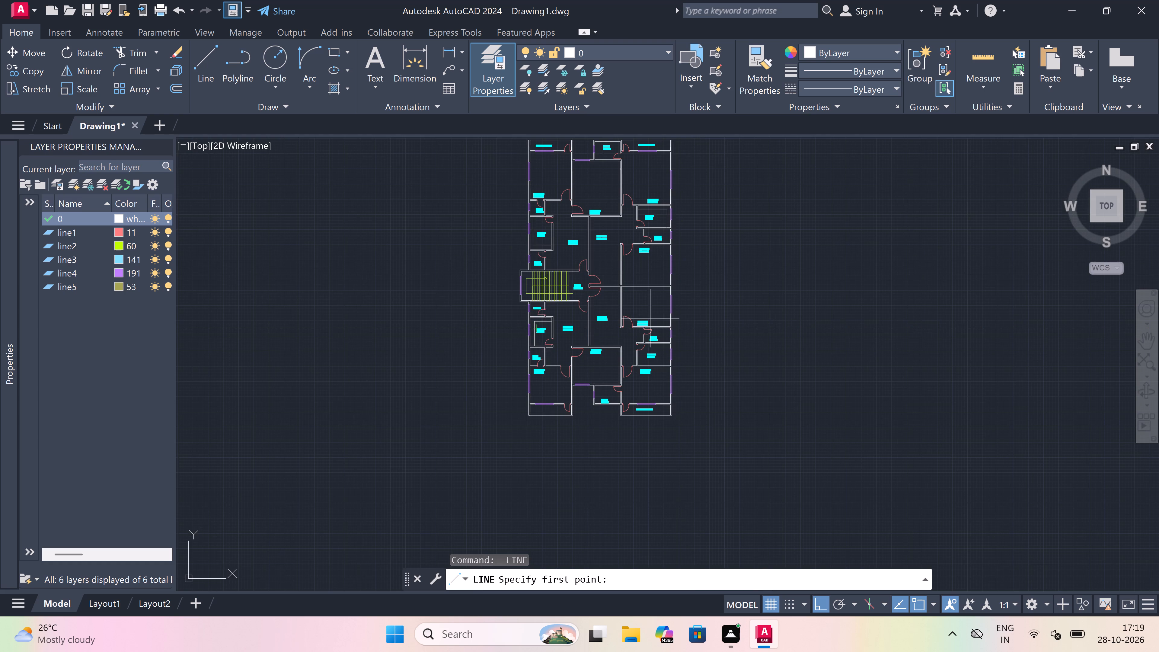
{"action": "scroll", "coordinate": [652, 436], "scroll_direction": "up", "scroll_amount": 2}
{"action": "scroll", "coordinate": [720, 302], "scroll_direction": "up", "scroll_amount": 1}
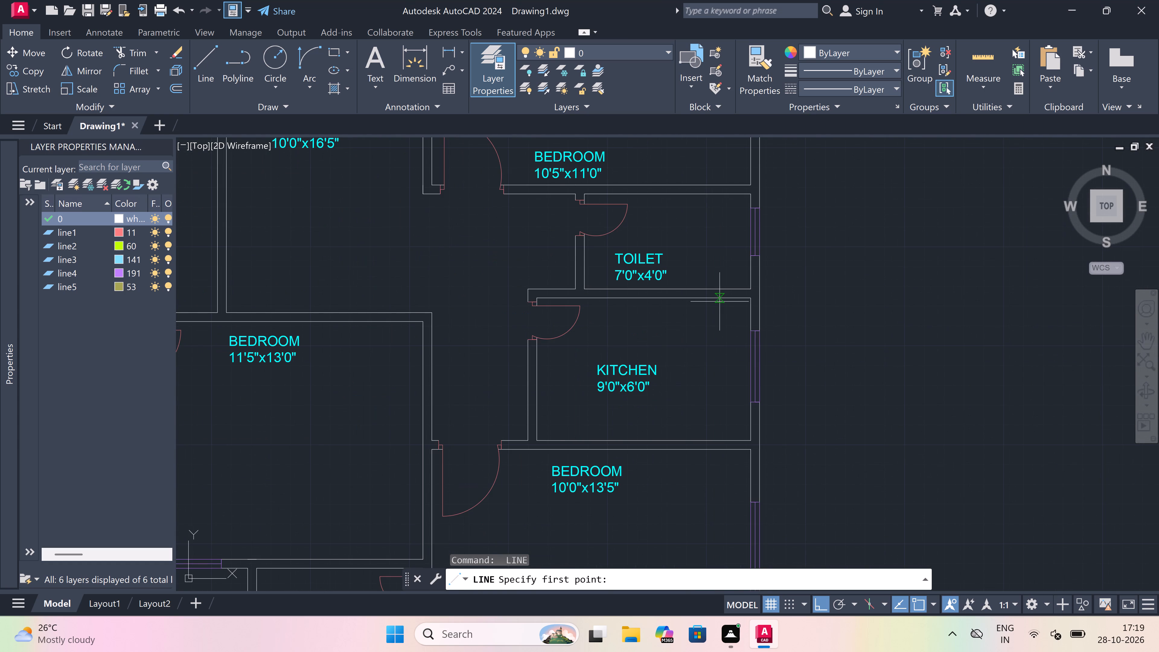
{"action": "left_click", "coordinate": [726, 297]}
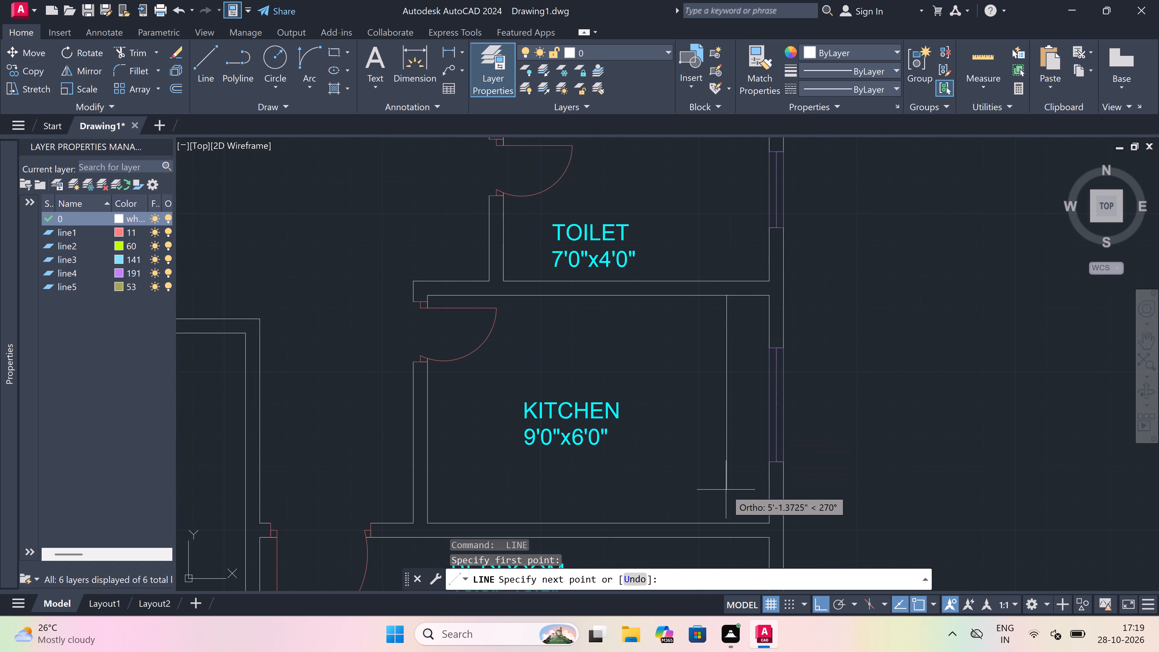
{"action": "left_click_drag", "start_coordinate": [725, 487], "coordinate": [722, 487]}
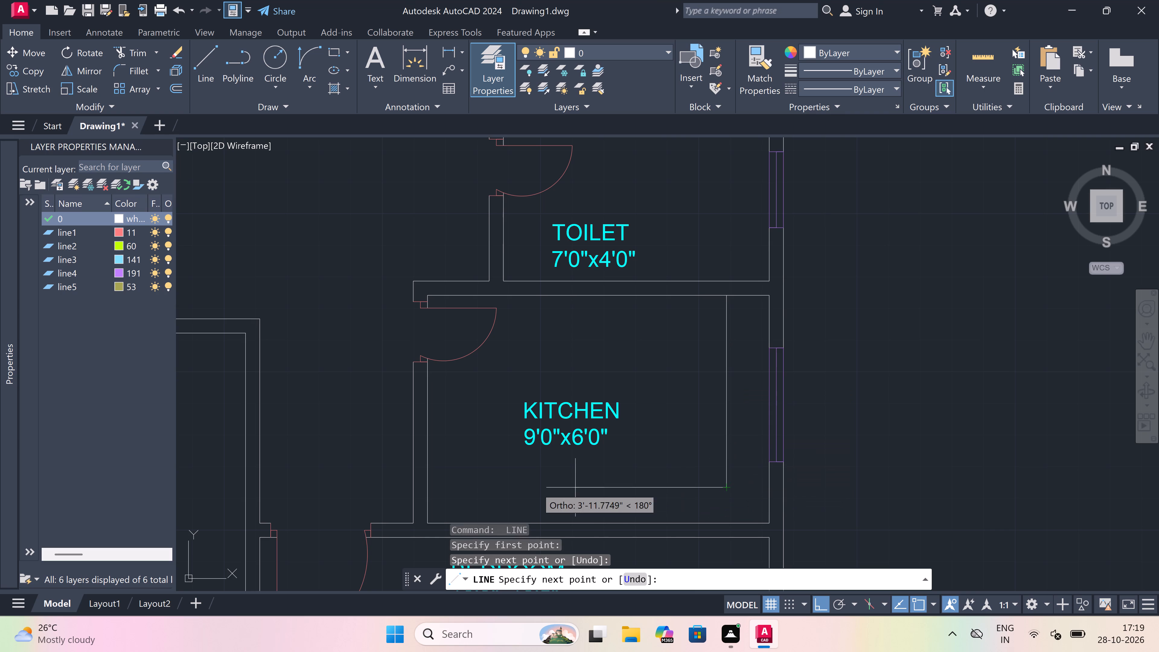
{"action": "left_click", "coordinate": [428, 484]}
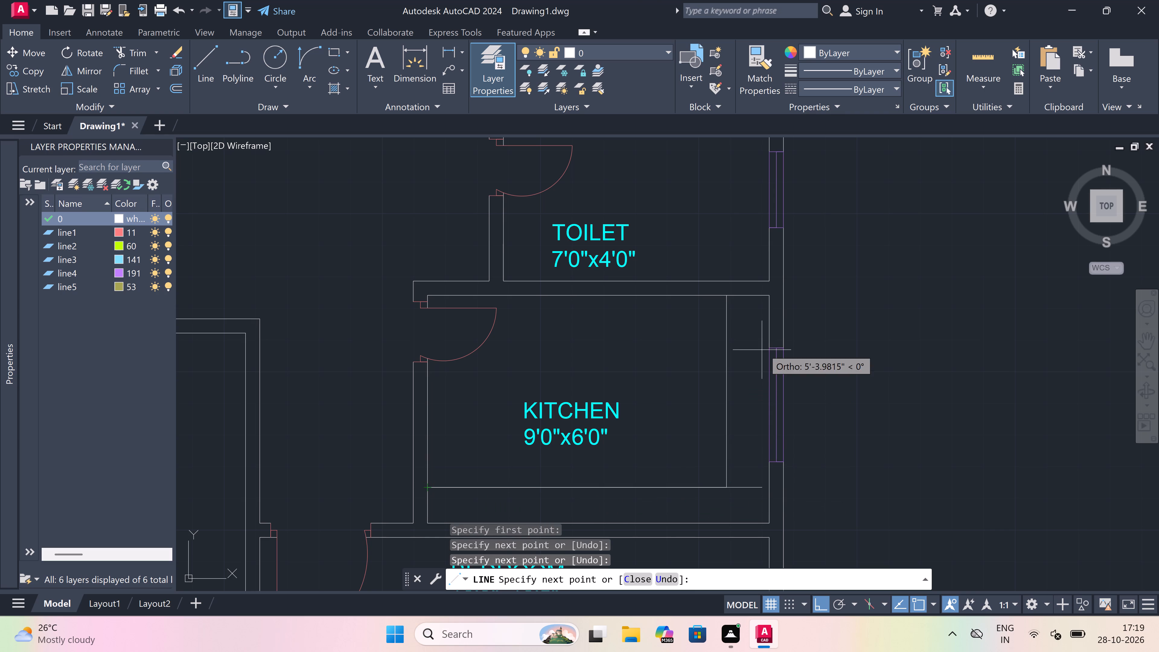
{"action": "key", "text": "Escape"}
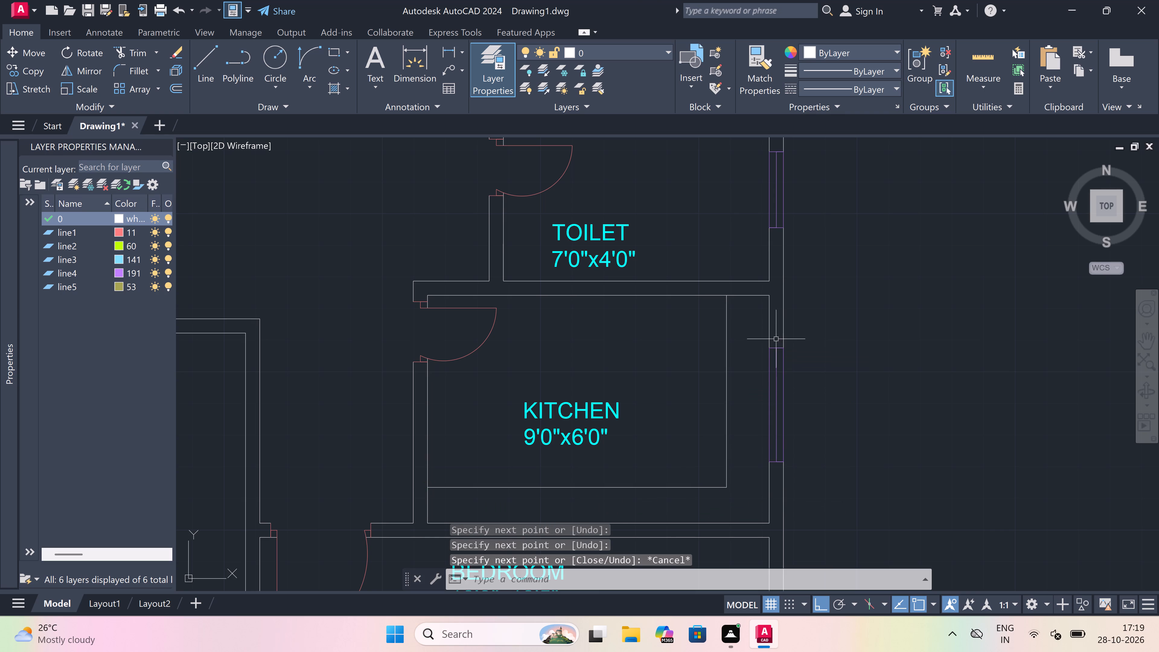
Add TOILET as a separate first line above 6'0"x4'0" in the label of the toilet just south of the stairs.
{"action": "scroll", "coordinate": [619, 367], "scroll_direction": "down", "scroll_amount": 6}
{"action": "scroll", "coordinate": [567, 364], "scroll_direction": "up", "scroll_amount": 3}
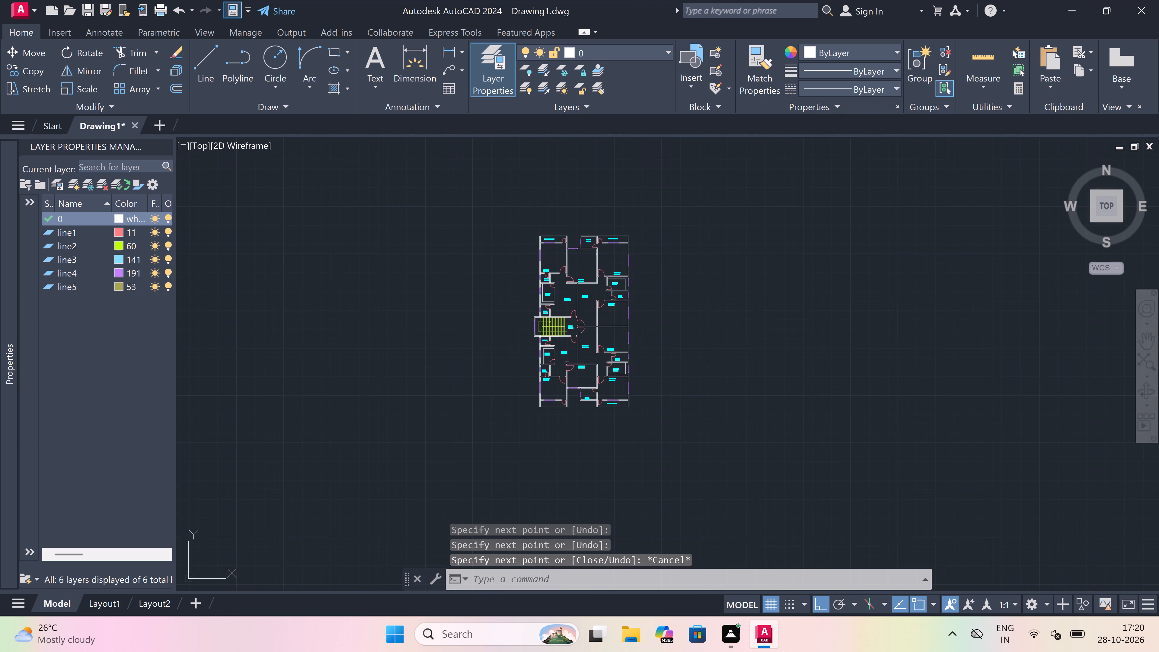
{"action": "scroll", "coordinate": [447, 243], "scroll_direction": "up", "scroll_amount": 2}
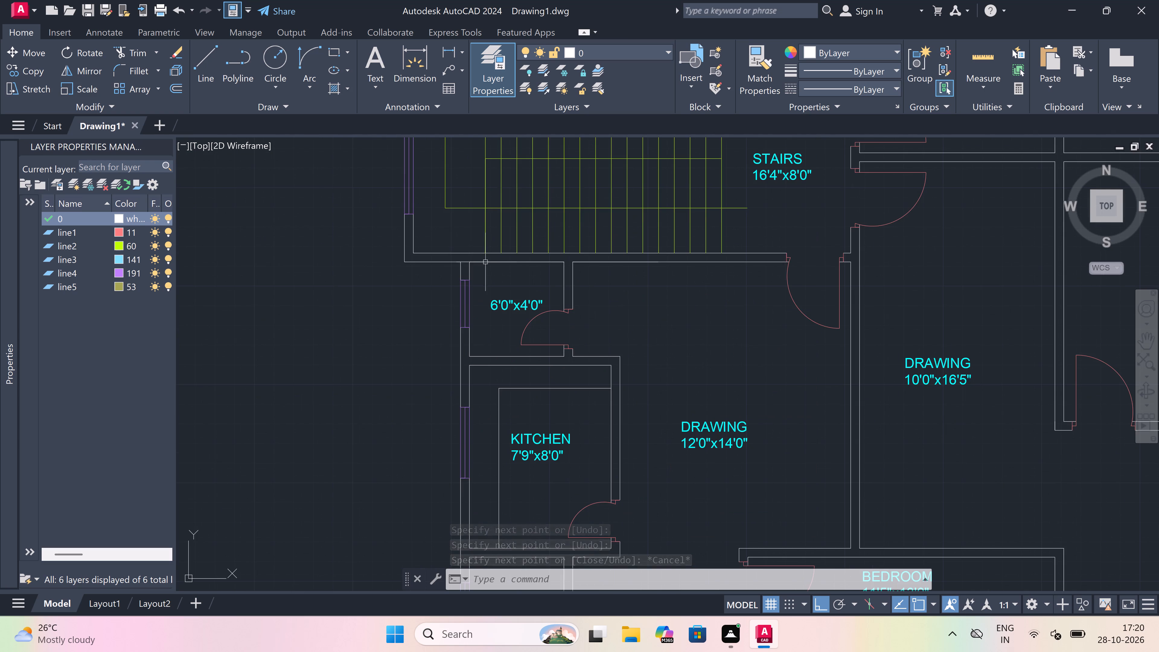
{"action": "scroll", "coordinate": [487, 265], "scroll_direction": "up", "scroll_amount": 2}
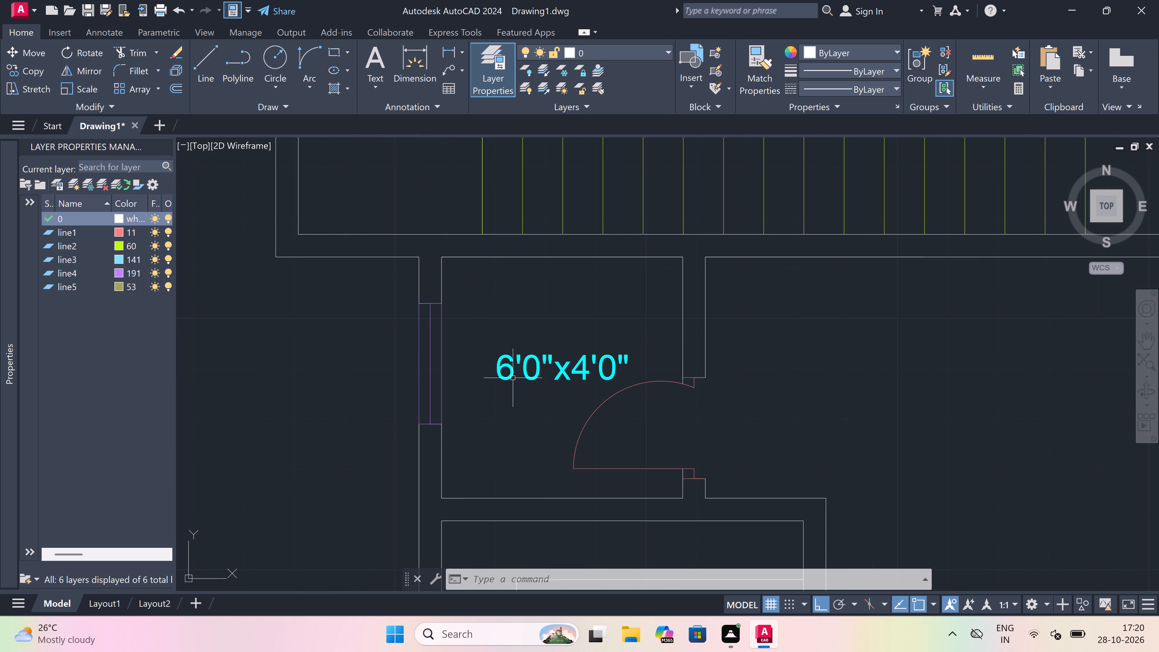
{"action": "triple_click", "coordinate": [510, 374]}
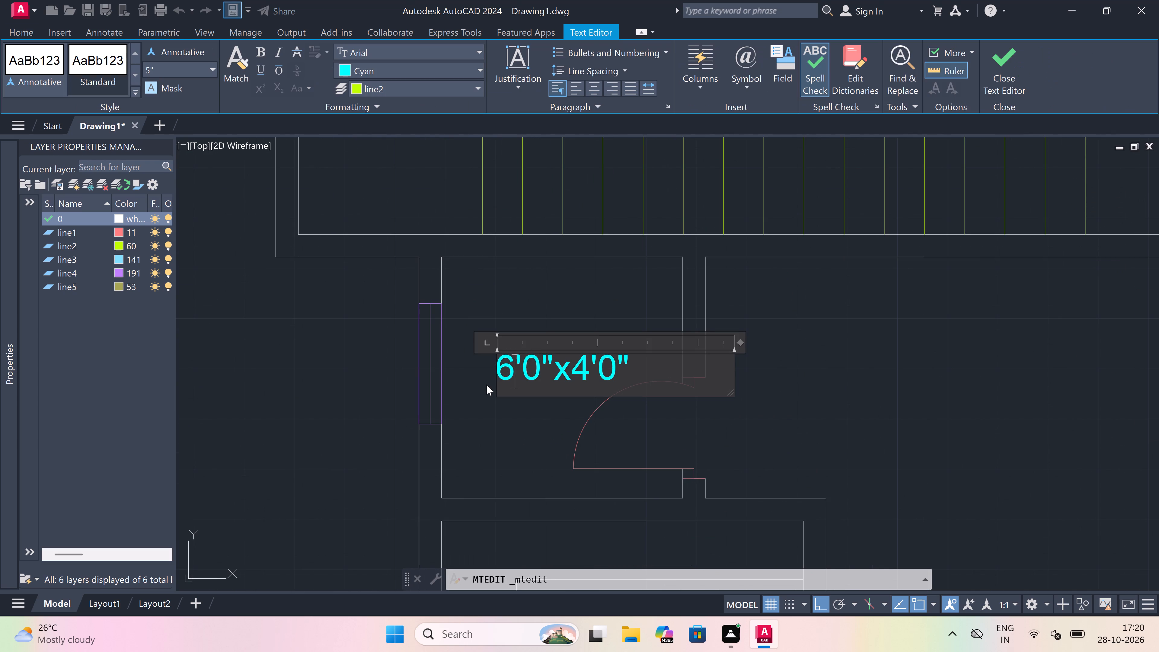
{"action": "left_click", "coordinate": [494, 379]}
{"action": "double_click", "coordinate": [510, 367]}
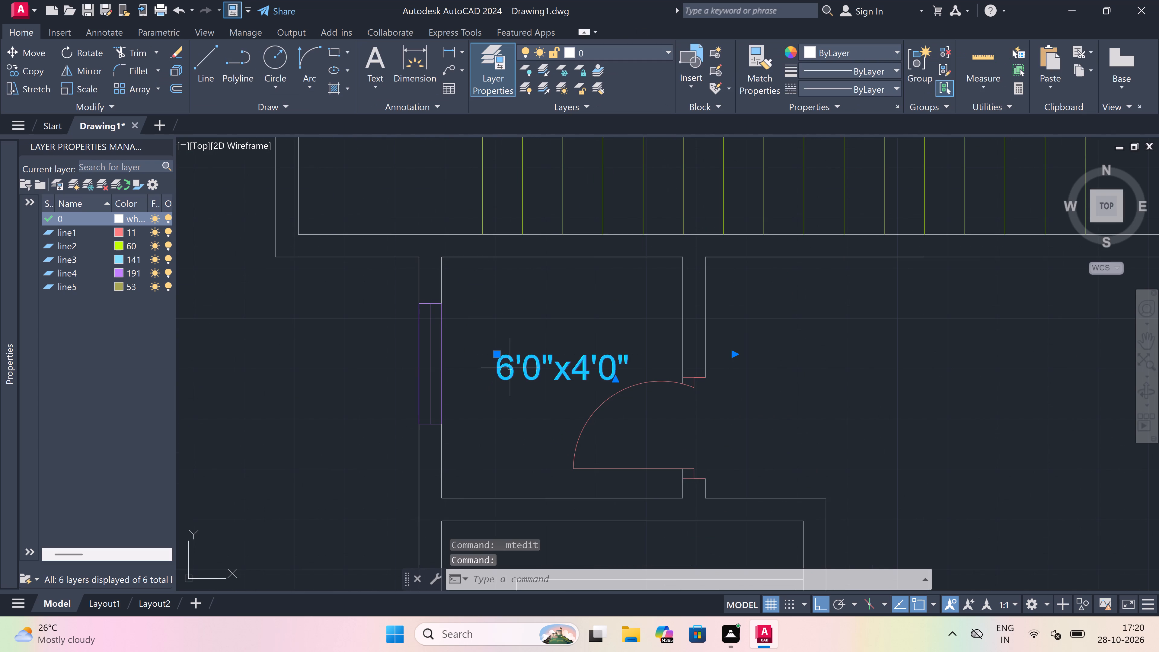
{"action": "left_click", "coordinate": [500, 382]}
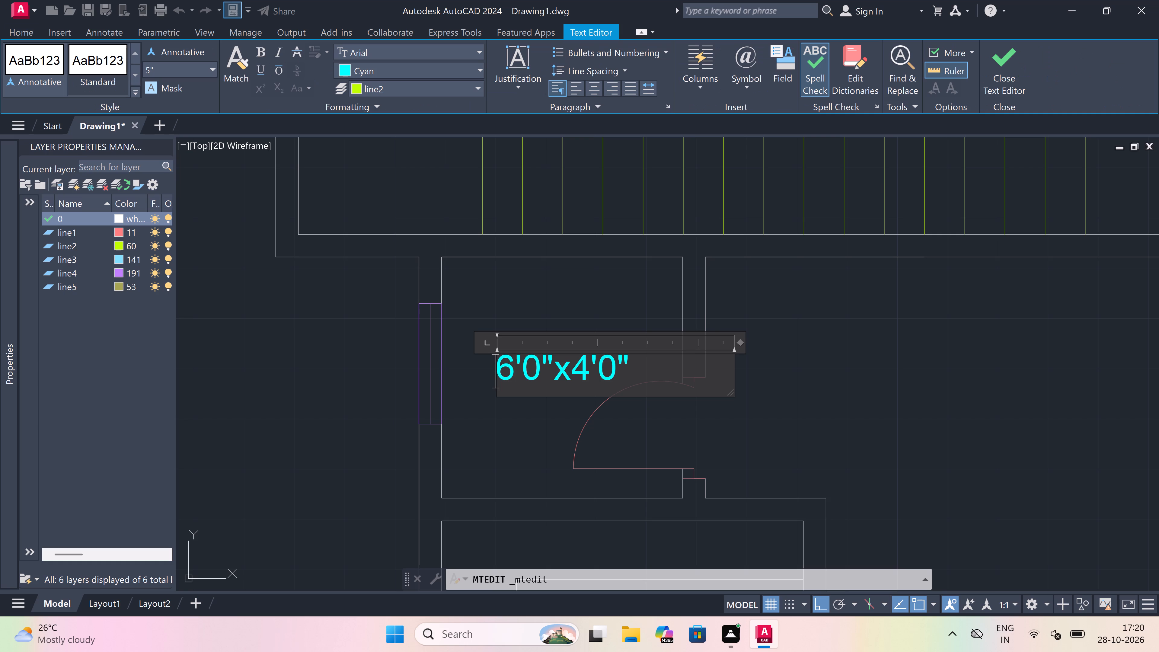
{"action": "key", "text": "t"}
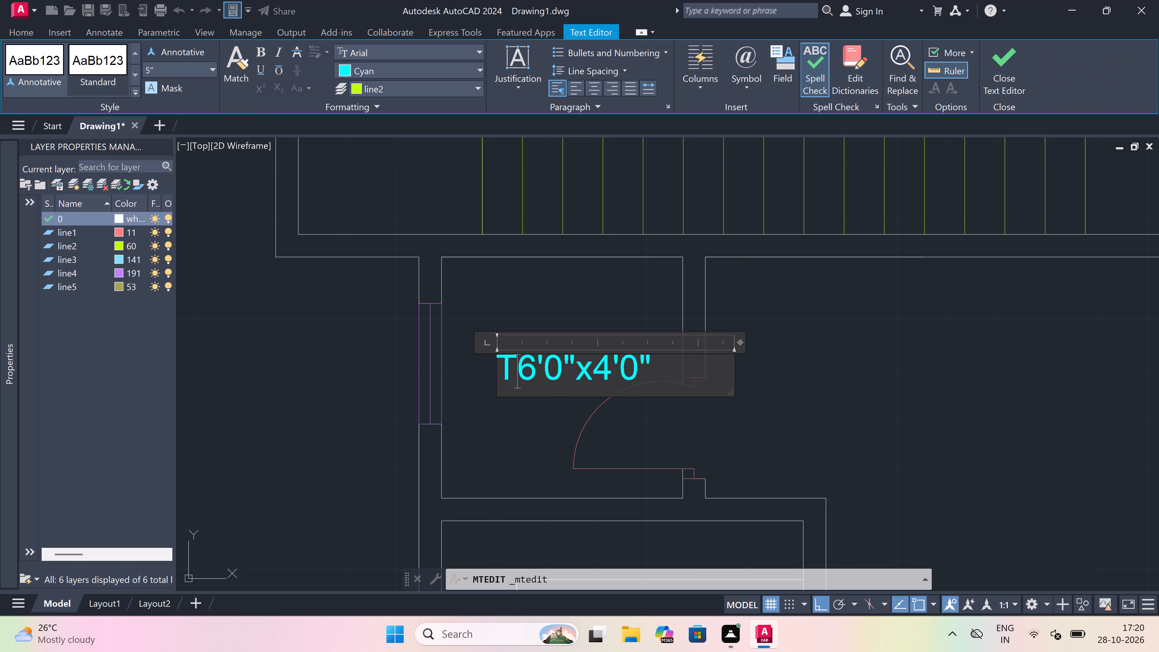
{"action": "type", "text": "OIL"}
{"action": "key", "text": "t"}
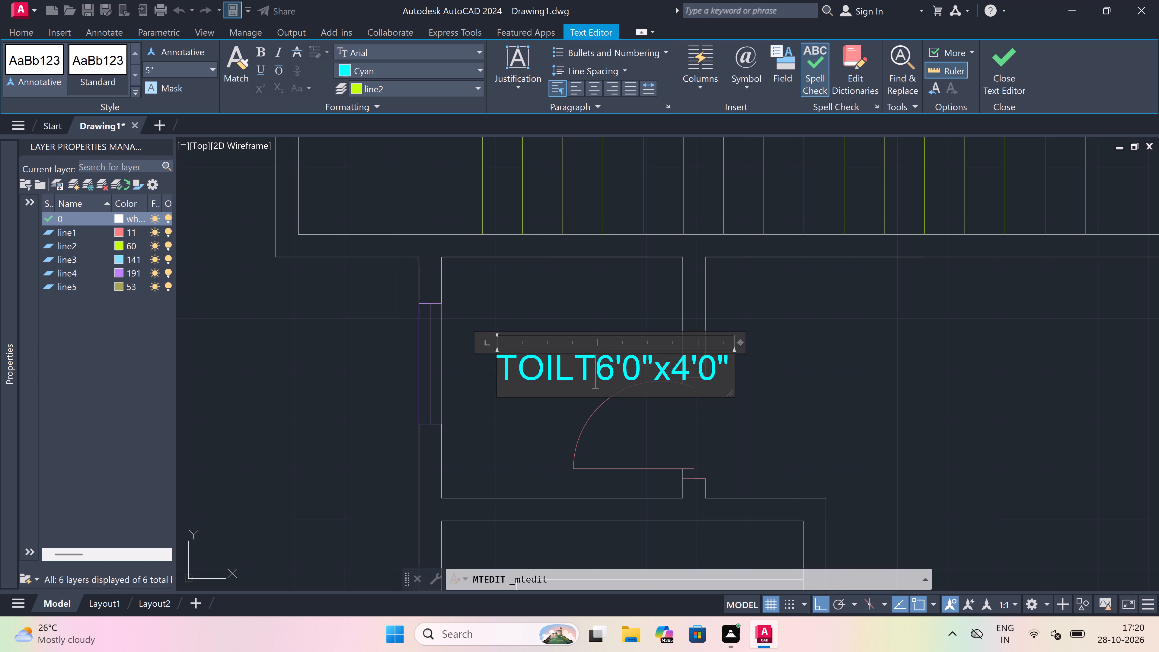
{"action": "key", "text": "BackSpace"}
{"action": "key", "text": "BackSpace"}
{"action": "key", "text": "BackSpace"}
{"action": "key", "text": "BackSpace"}
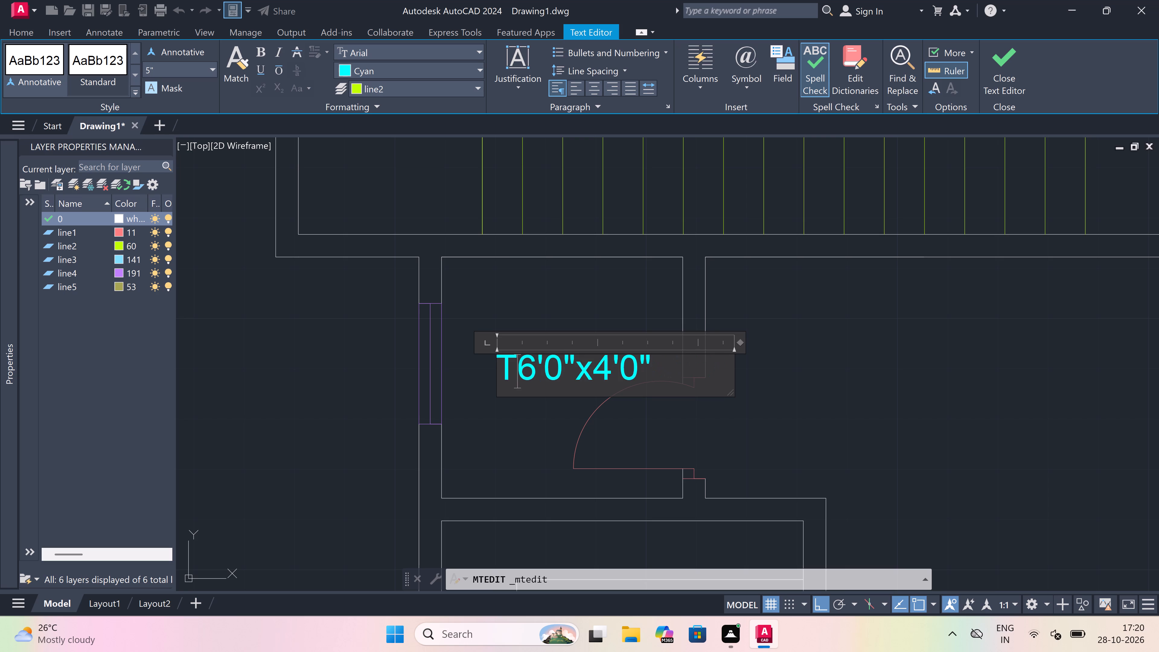
{"action": "key", "text": "BackSpace"}
{"action": "type", "text": "TOILET"}
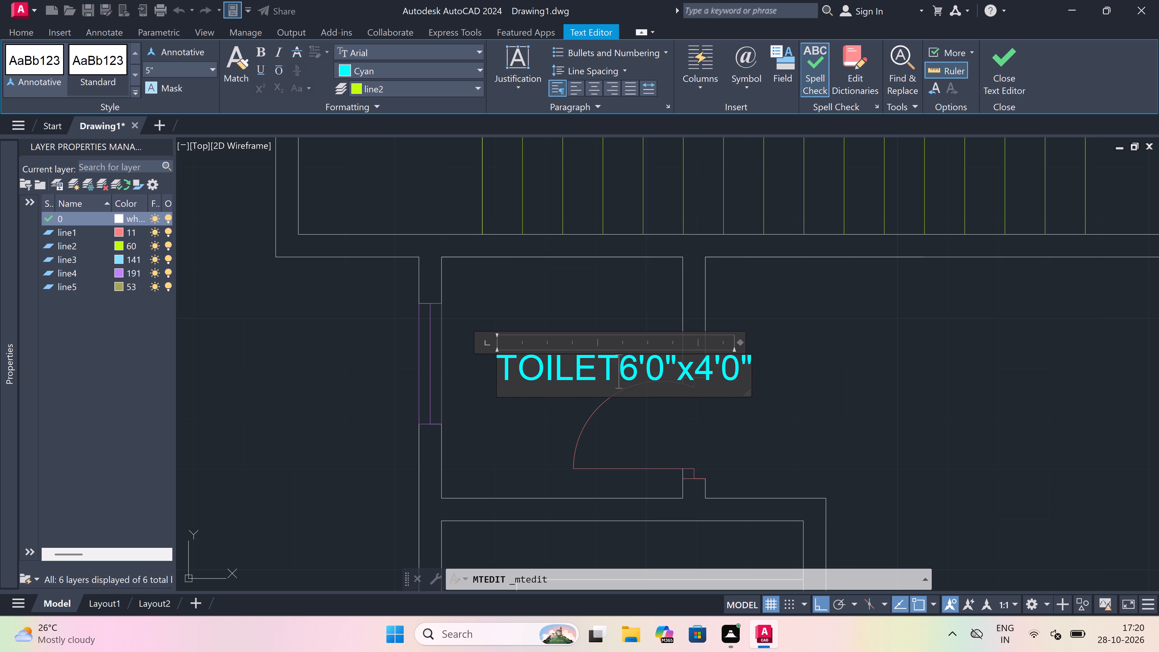
{"action": "key", "text": "Return"}
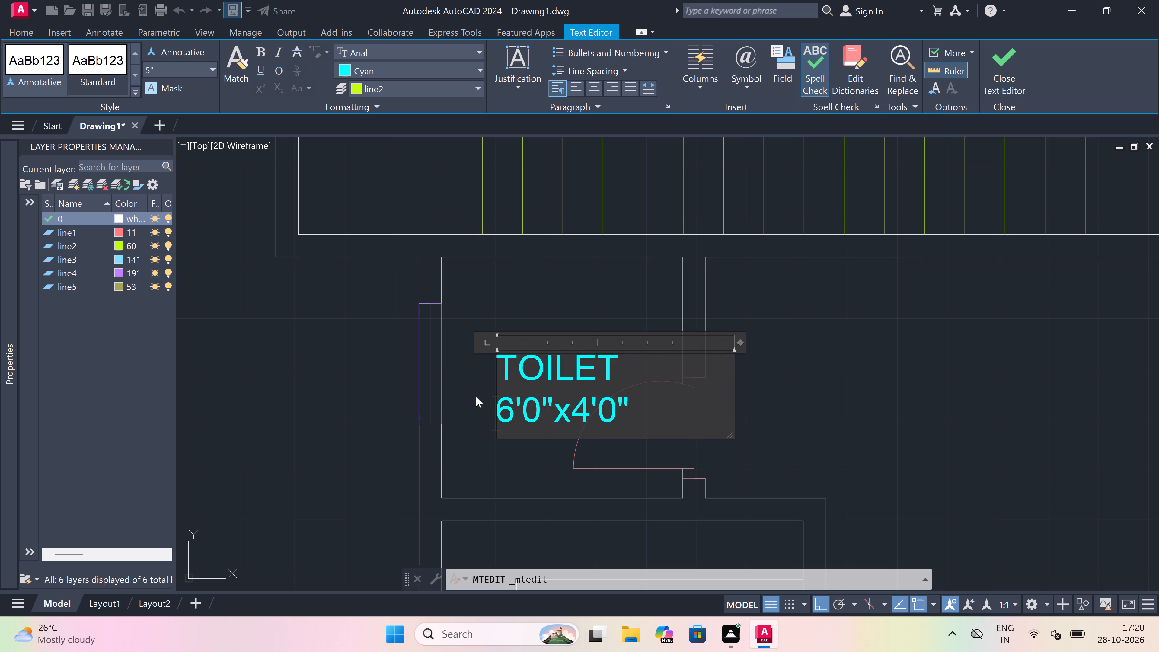
{"action": "left_click", "coordinate": [476, 397]}
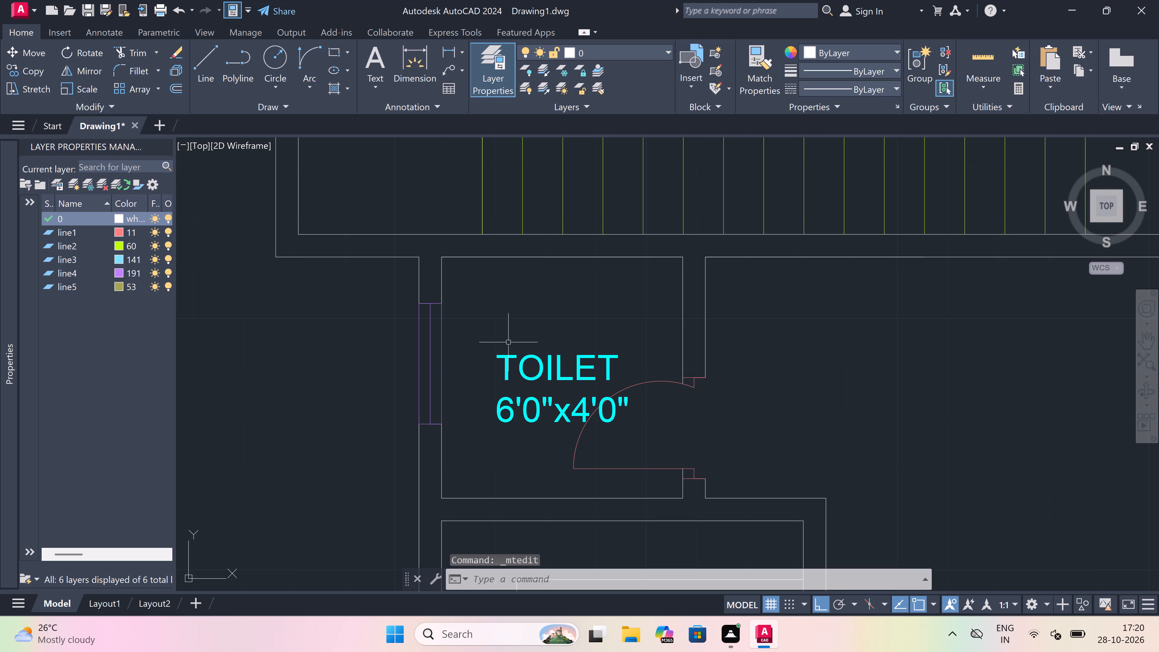
Move the TOILET 6'0"x4'0" label south of the stairs about 1'2" north, clear of the door swing.
{"action": "left_click", "coordinate": [504, 359]}
{"action": "left_click_drag", "start_coordinate": [497, 353], "coordinate": [496, 349]}
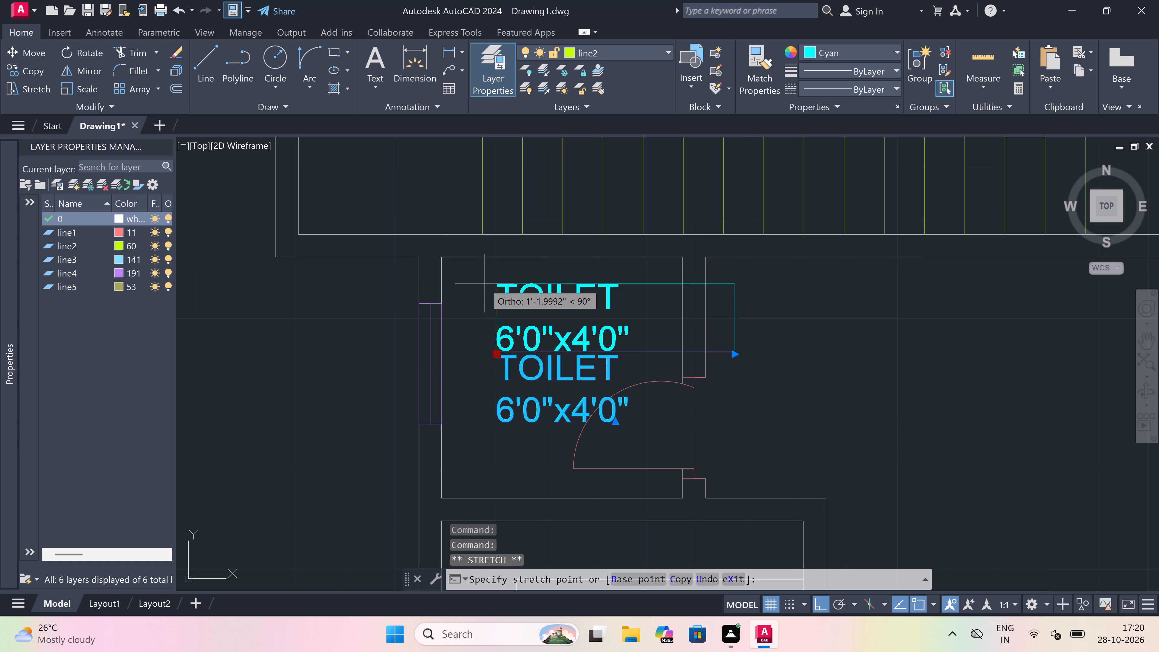
{"action": "left_click", "coordinate": [482, 283]}
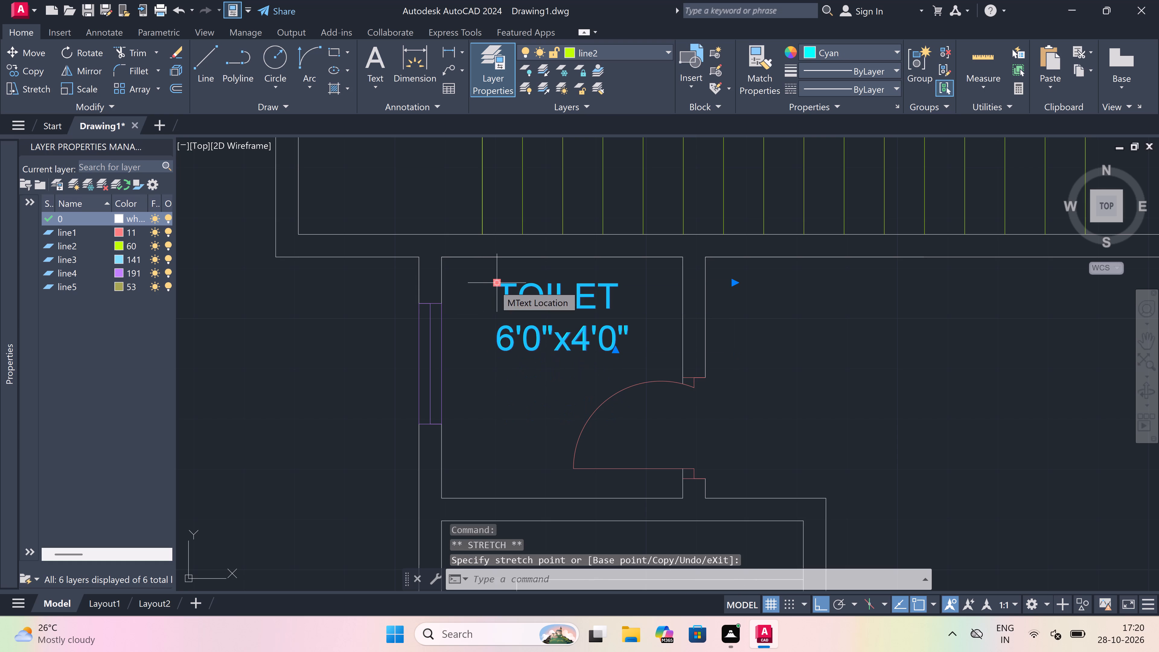
{"action": "key", "text": "Escape"}
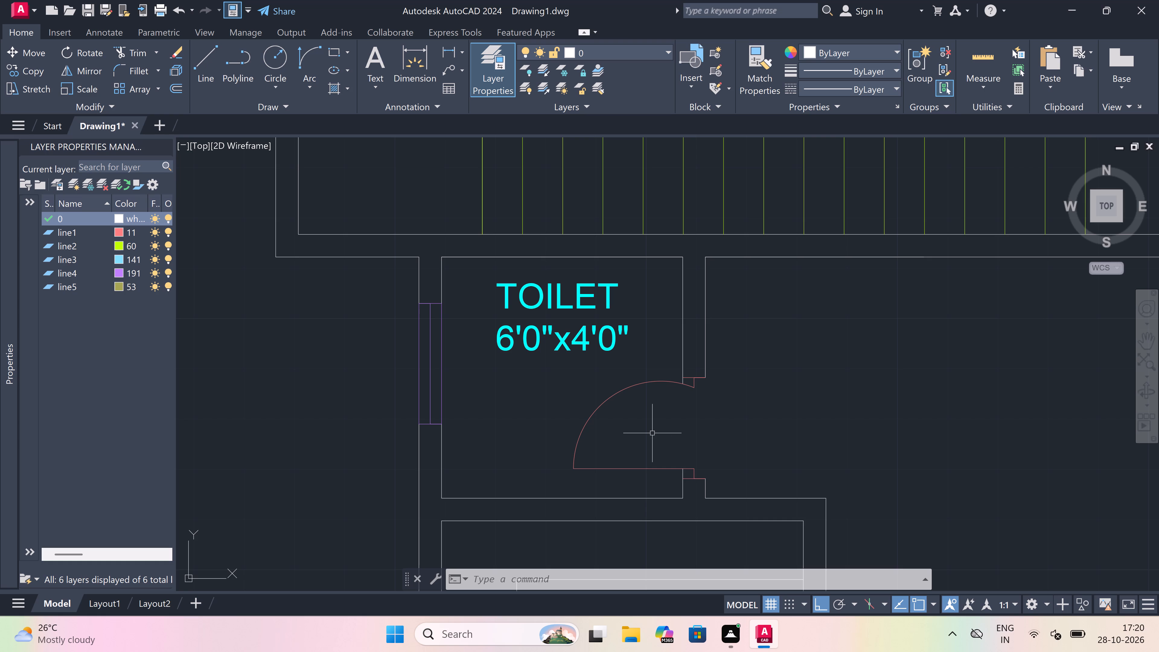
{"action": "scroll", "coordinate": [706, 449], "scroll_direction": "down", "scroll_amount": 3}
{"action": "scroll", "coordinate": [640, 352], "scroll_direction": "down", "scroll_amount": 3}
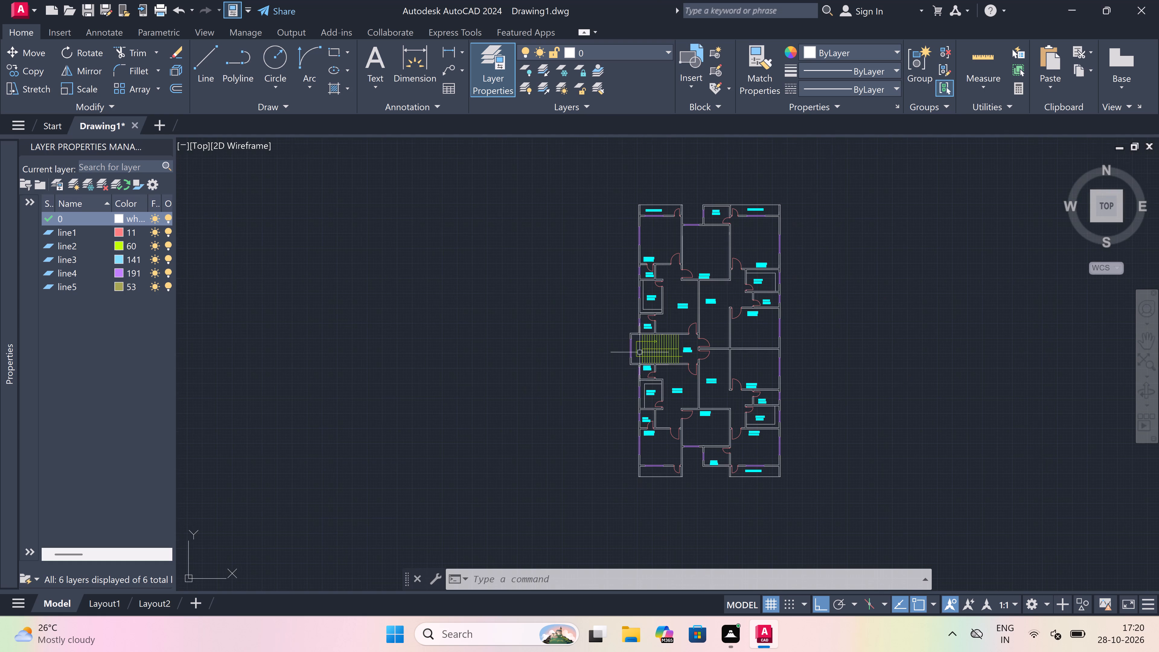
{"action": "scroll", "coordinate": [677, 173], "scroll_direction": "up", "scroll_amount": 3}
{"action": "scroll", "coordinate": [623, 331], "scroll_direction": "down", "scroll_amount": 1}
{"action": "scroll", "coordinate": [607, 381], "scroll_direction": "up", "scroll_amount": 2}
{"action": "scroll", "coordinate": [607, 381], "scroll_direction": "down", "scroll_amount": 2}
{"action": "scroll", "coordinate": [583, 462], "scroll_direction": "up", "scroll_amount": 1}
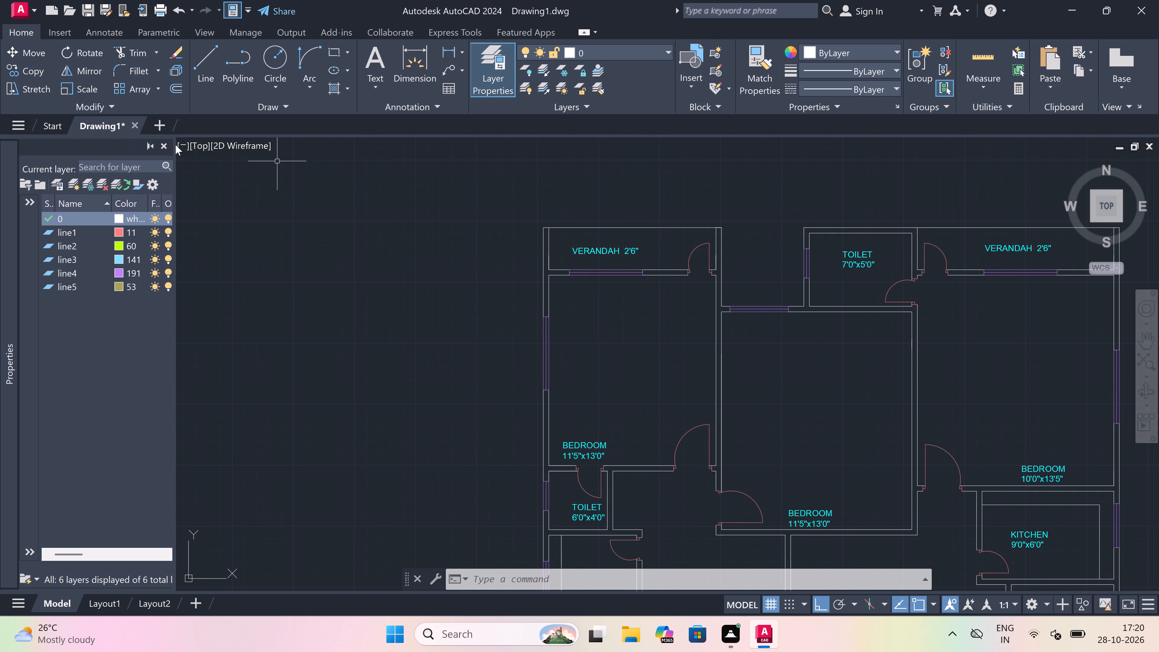
Close the Layer Properties Manager palette.
{"action": "left_click", "coordinate": [163, 141]}
{"action": "scroll", "coordinate": [163, 143], "scroll_direction": "up", "scroll_amount": 1}
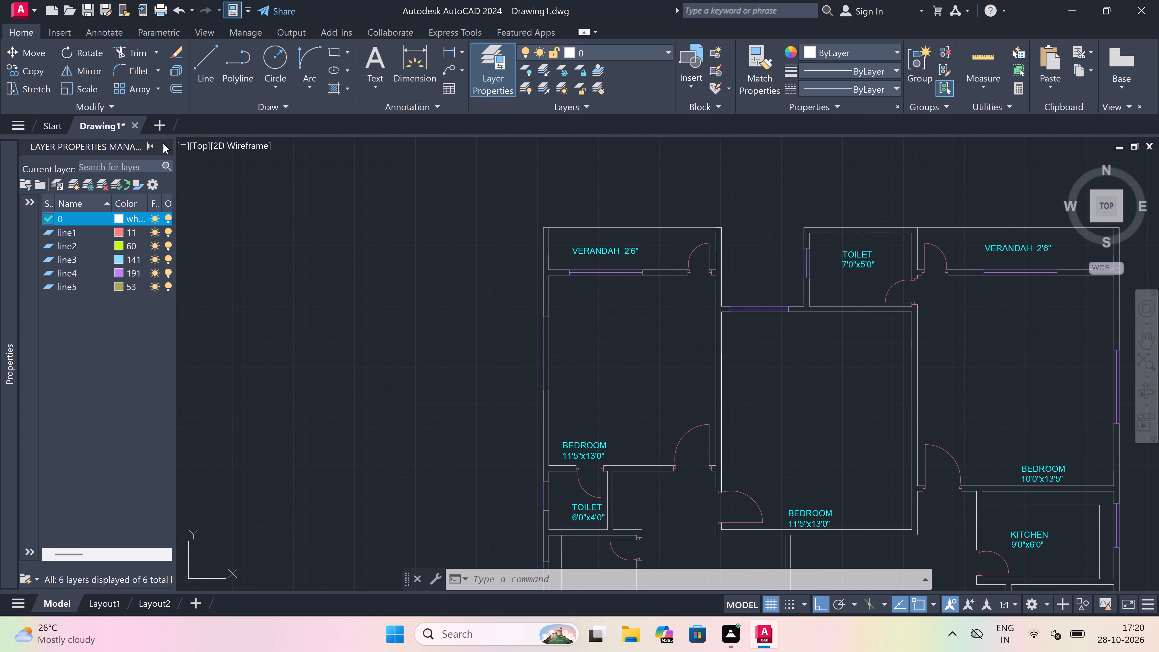
{"action": "left_click", "coordinate": [163, 143]}
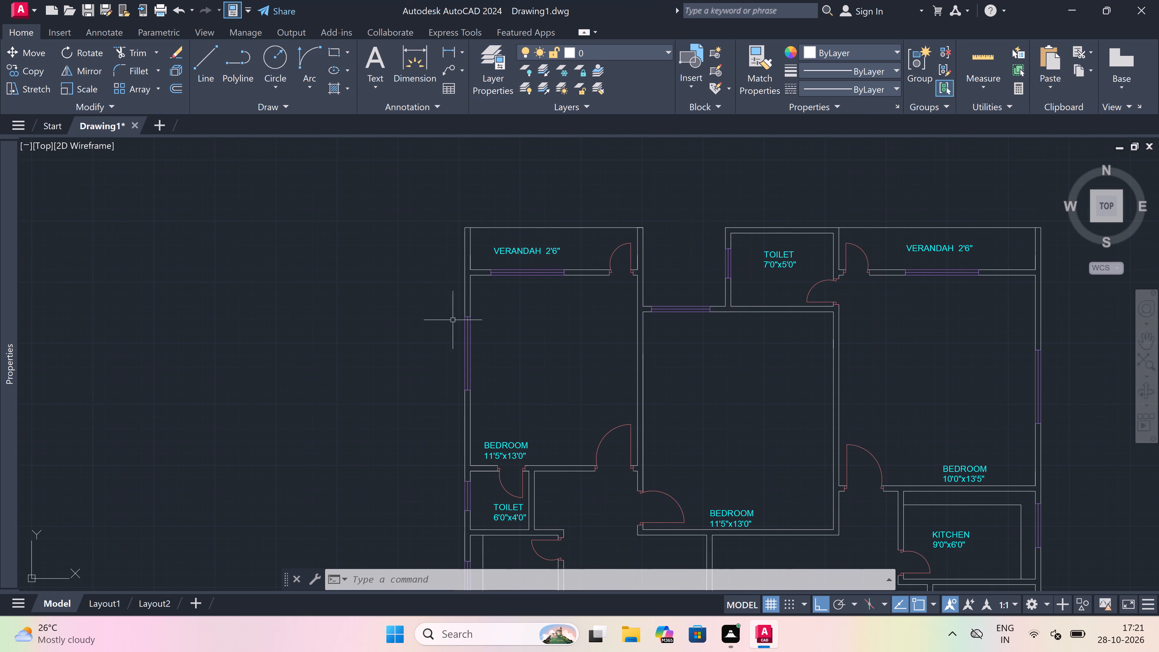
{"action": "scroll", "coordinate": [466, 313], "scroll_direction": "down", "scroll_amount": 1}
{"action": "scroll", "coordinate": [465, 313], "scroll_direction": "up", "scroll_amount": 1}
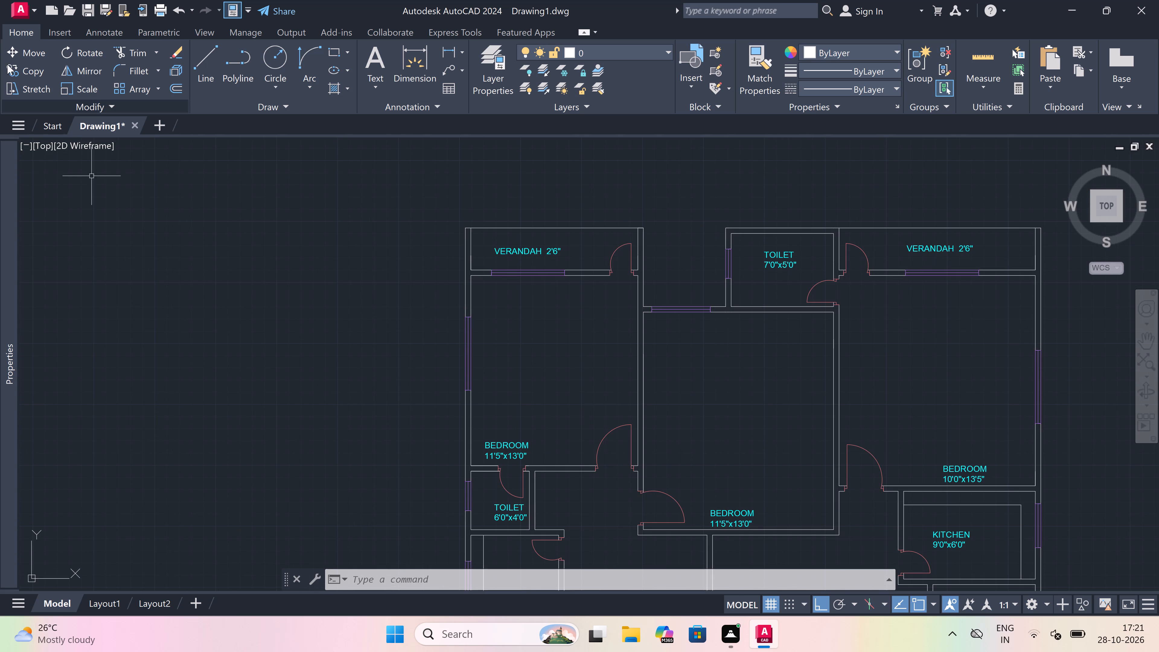
Open the recent drawing FIRST FLOOR PLAN -1 28-10-26.dwg.
{"action": "left_click", "coordinate": [21, 7]}
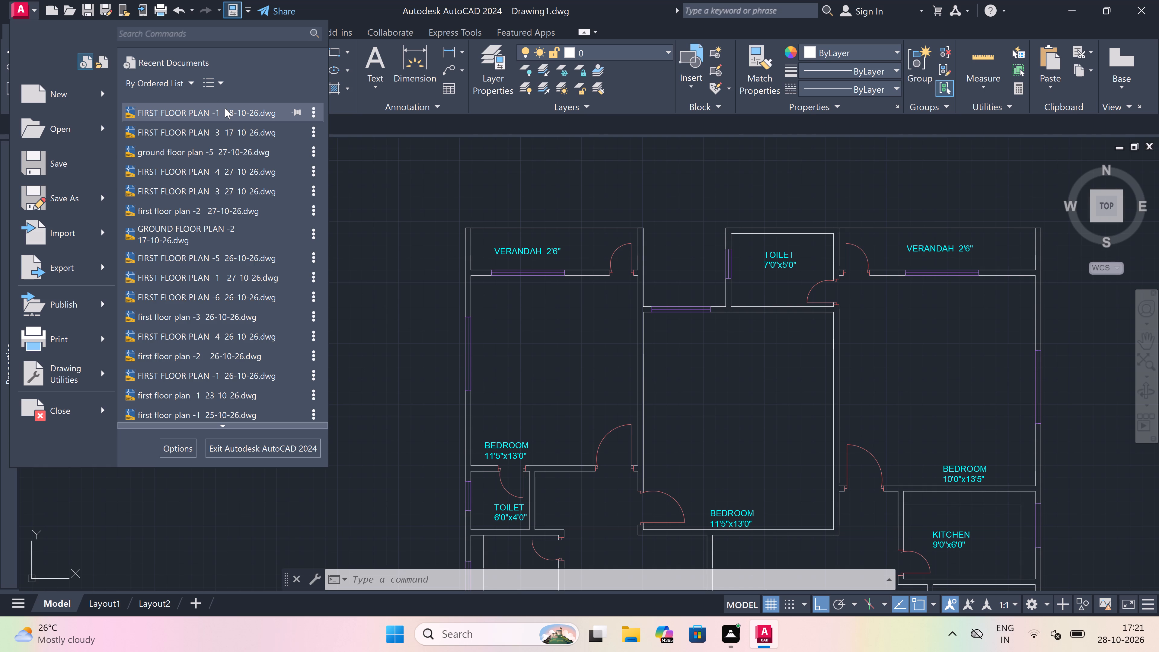
{"action": "double_click", "coordinate": [225, 107]}
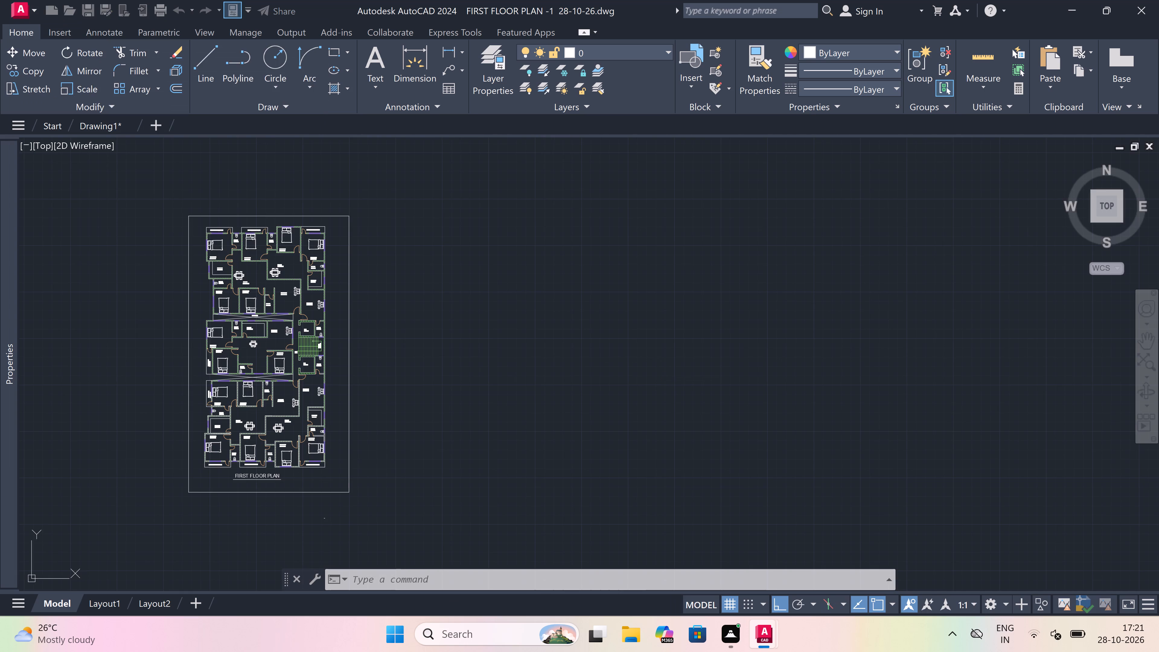
Copy the whole double bed in the northwest 11'0"x12'0" bedroom of the first floor plan to the clipboard.
{"action": "scroll", "coordinate": [598, 349], "scroll_direction": "down", "scroll_amount": 1}
{"action": "scroll", "coordinate": [320, 291], "scroll_direction": "up", "scroll_amount": 1}
{"action": "scroll", "coordinate": [330, 255], "scroll_direction": "up", "scroll_amount": 2}
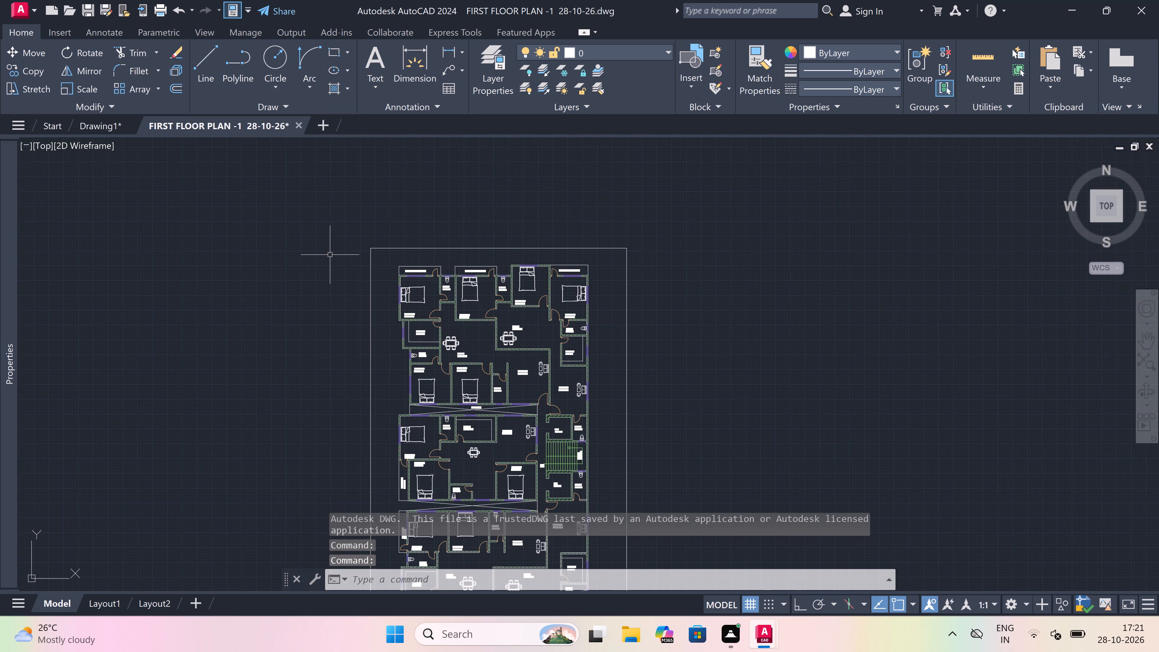
{"action": "scroll", "coordinate": [385, 289], "scroll_direction": "up", "scroll_amount": 2}
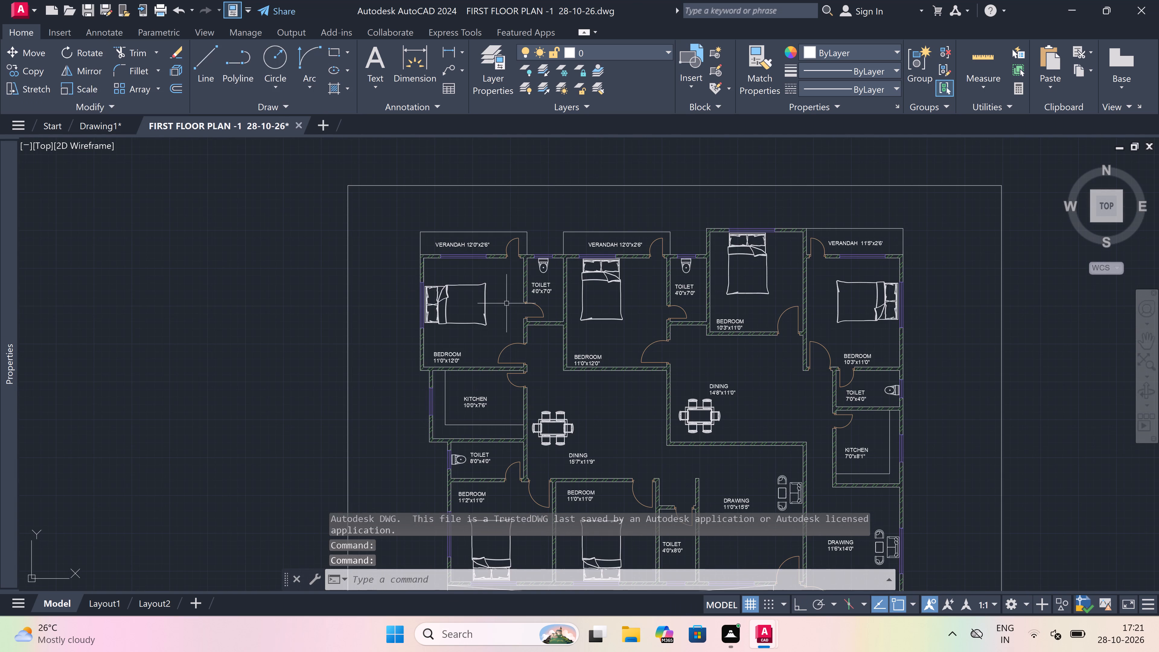
{"action": "scroll", "coordinate": [403, 277], "scroll_direction": "up", "scroll_amount": 2}
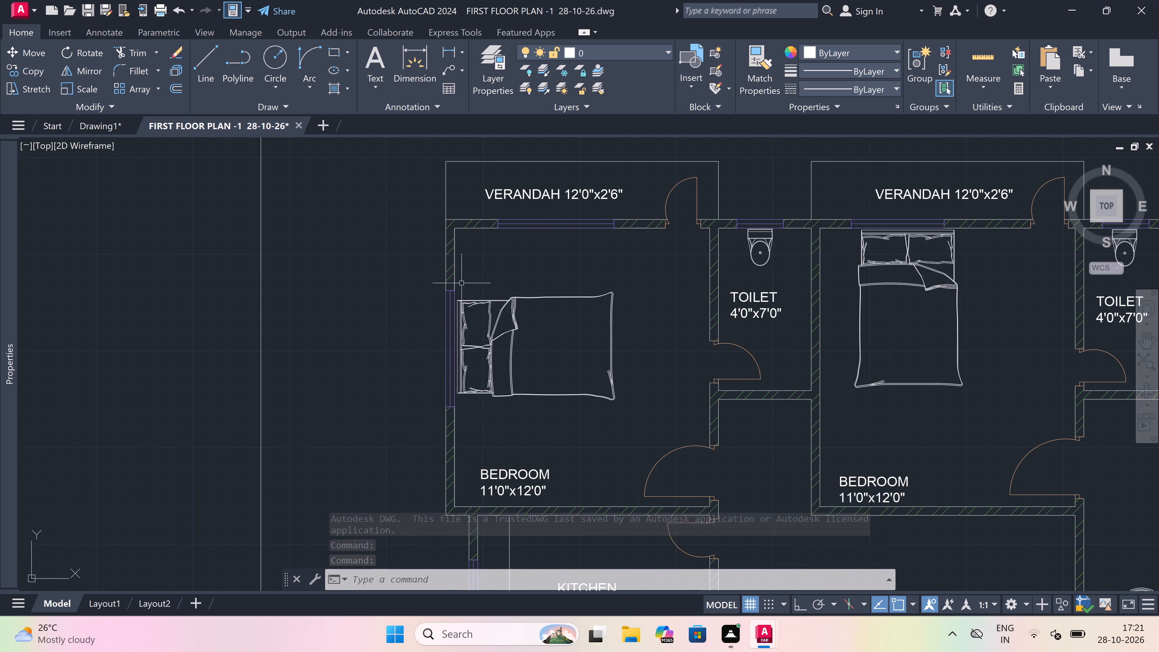
{"action": "left_click", "coordinate": [645, 284]}
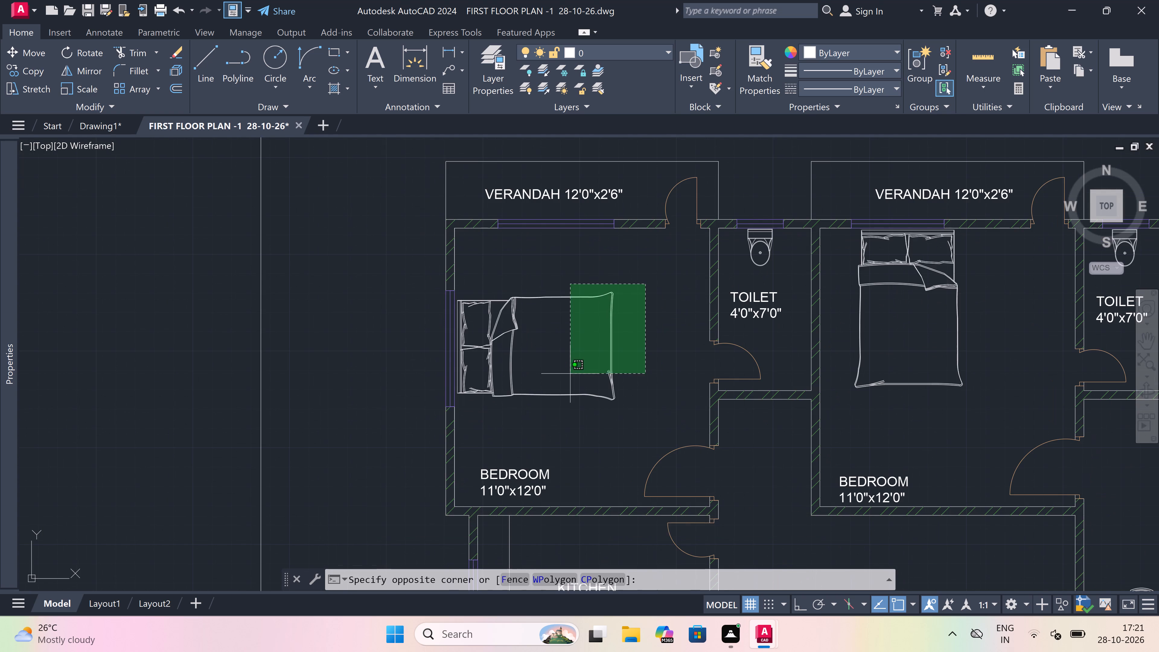
{"action": "scroll", "coordinate": [450, 421], "scroll_direction": "up", "scroll_amount": 4}
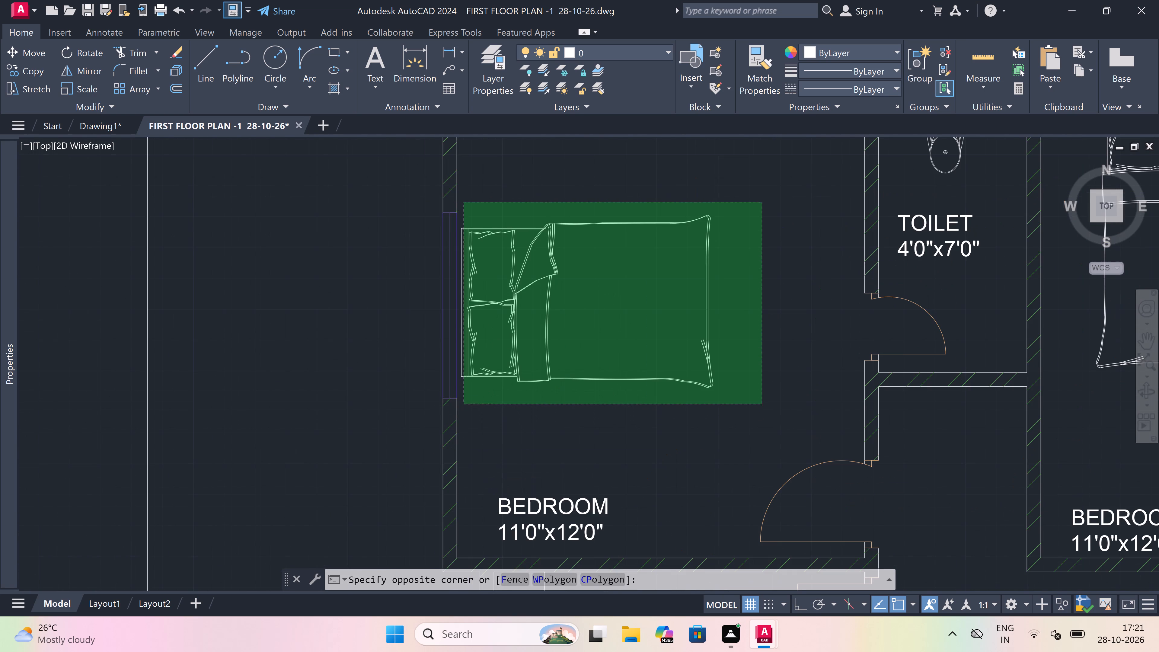
{"action": "left_click", "coordinate": [445, 370]}
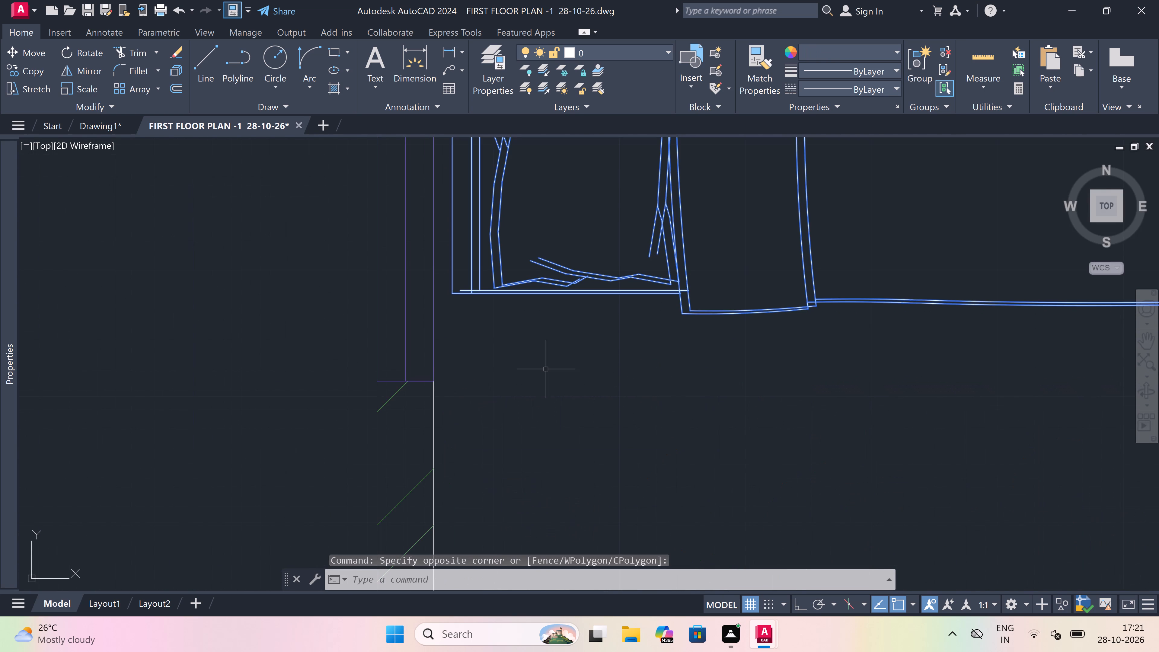
{"action": "key", "text": "ctrl+c"}
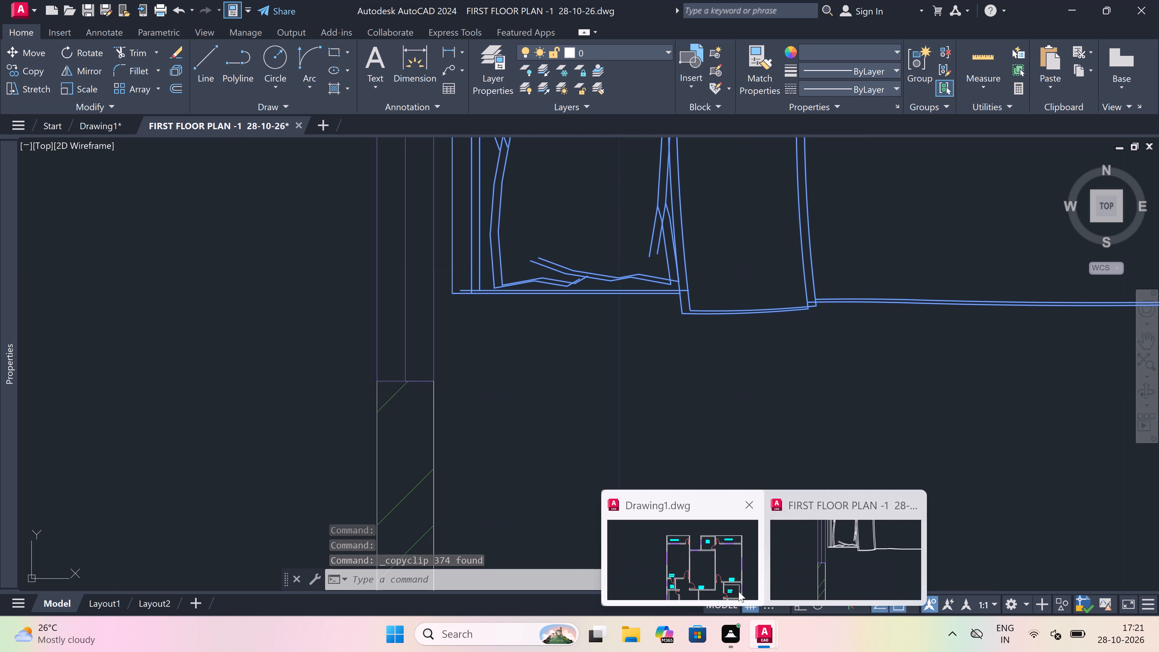
Switch to Drawing1 and paste the bed into the northwest 11'5"x13'0" bedroom, headboard beside the west wall's window.
{"action": "left_click", "coordinate": [723, 570]}
{"action": "key", "text": "ctrl+v"}
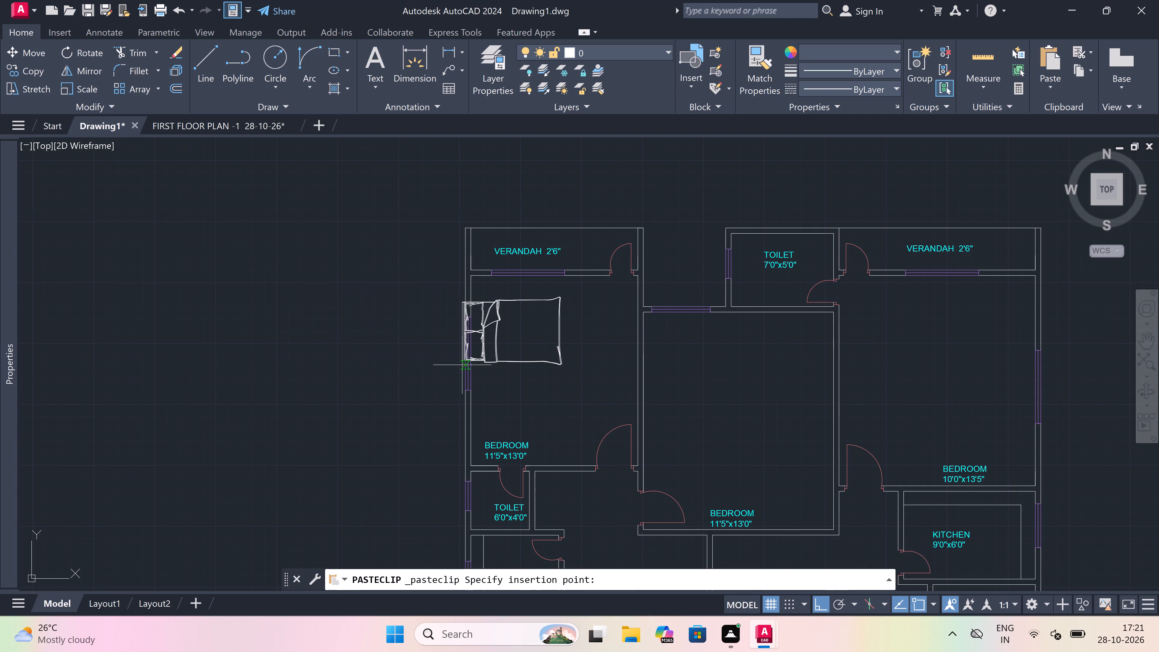
{"action": "scroll", "coordinate": [503, 366], "scroll_direction": "up", "scroll_amount": 2}
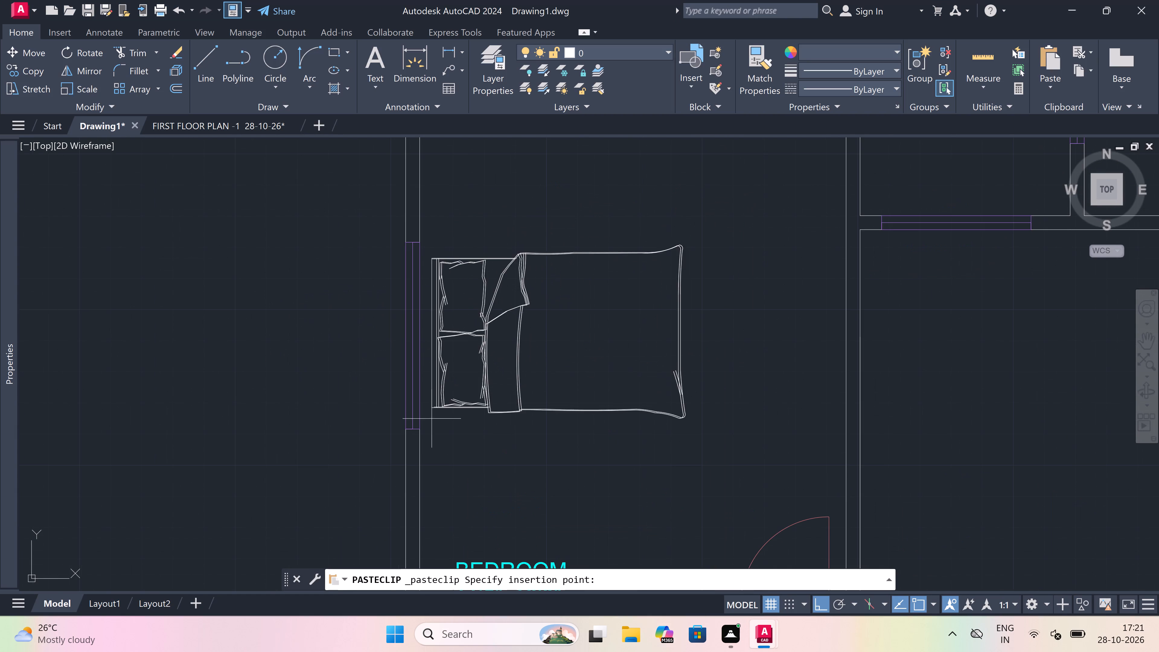
{"action": "scroll", "coordinate": [430, 424], "scroll_direction": "up", "scroll_amount": 3}
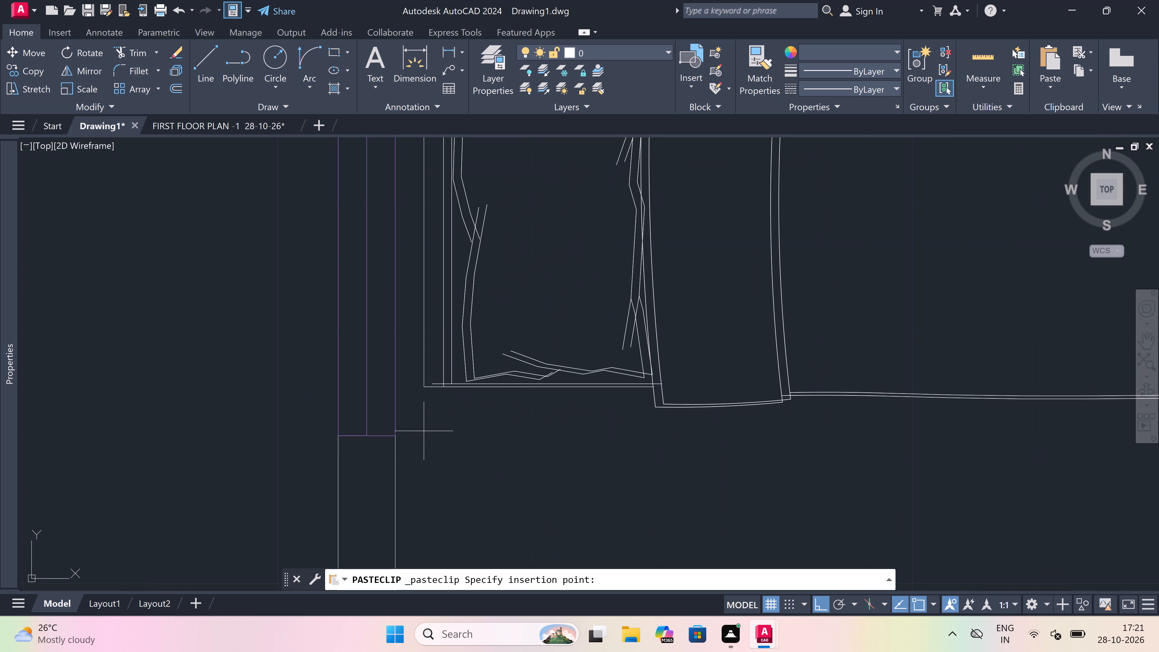
{"action": "left_click", "coordinate": [417, 433]}
Copy the pasted bed straight west into the empty space outside the floor plan.
{"action": "scroll", "coordinate": [417, 433], "scroll_direction": "down", "scroll_amount": 4}
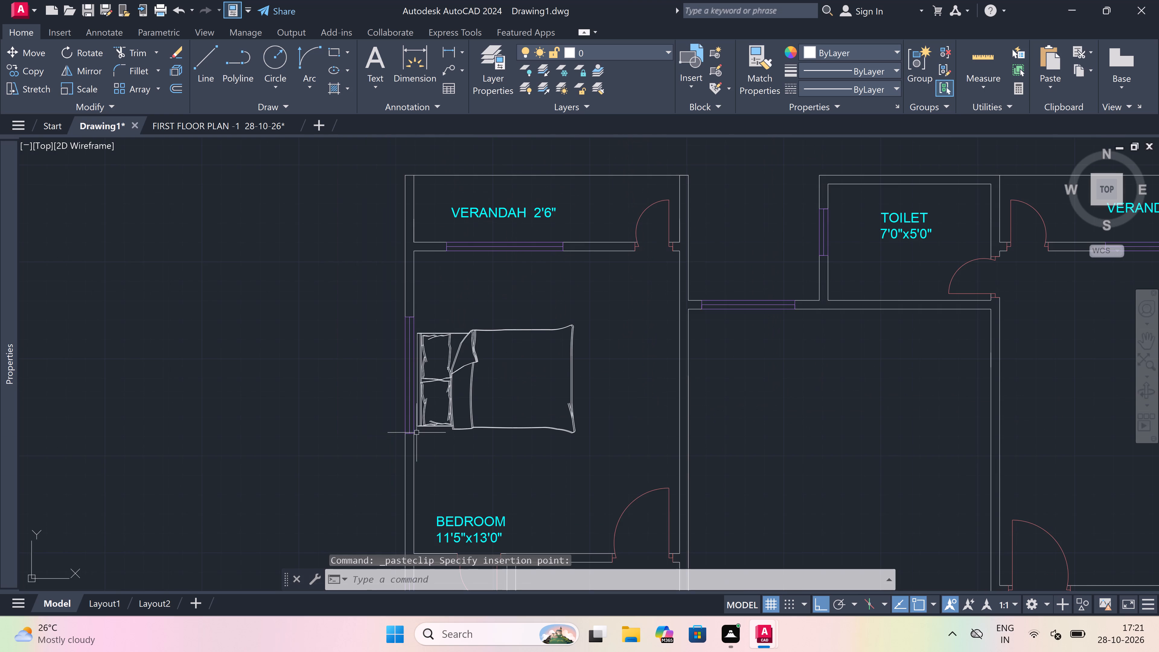
{"action": "left_click", "coordinate": [605, 314]}
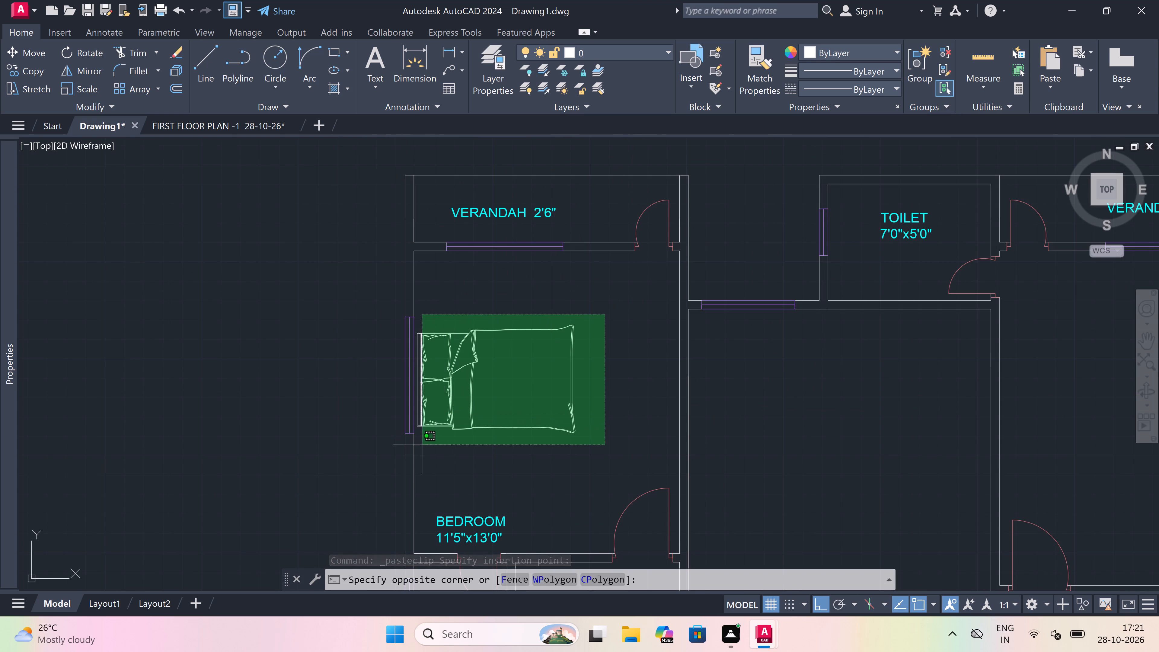
{"action": "scroll", "coordinate": [412, 454], "scroll_direction": "up", "scroll_amount": 3}
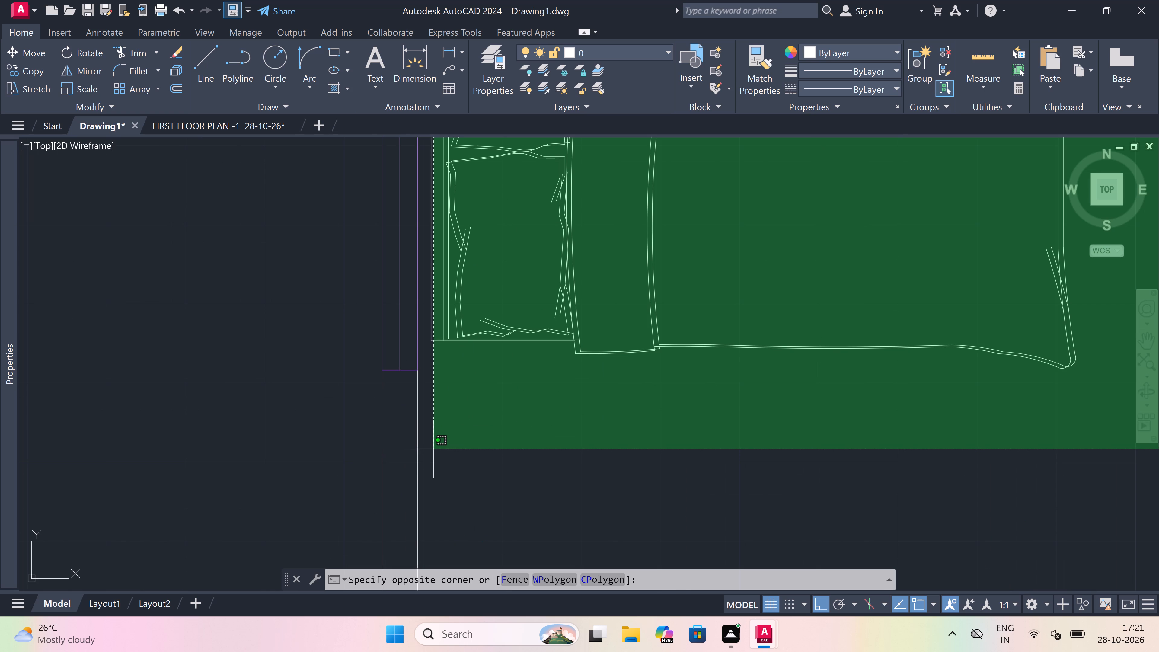
{"action": "left_click", "coordinate": [426, 442]}
{"action": "scroll", "coordinate": [426, 442], "scroll_direction": "down", "scroll_amount": 3}
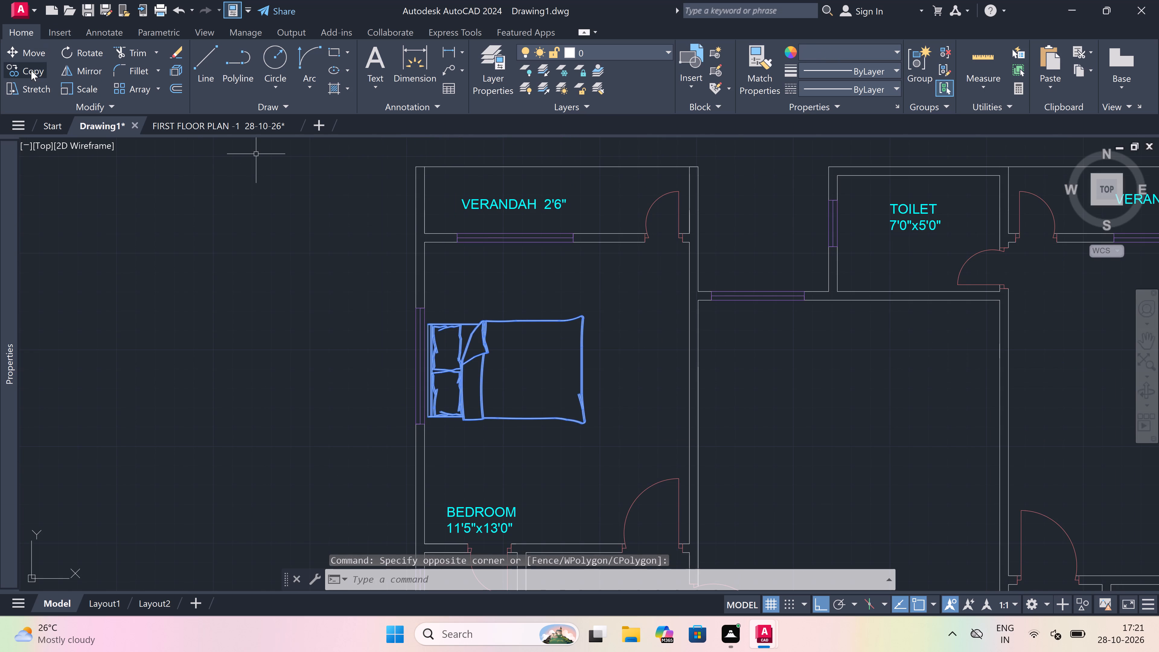
{"action": "left_click_drag", "start_coordinate": [30, 70], "coordinate": [34, 70]}
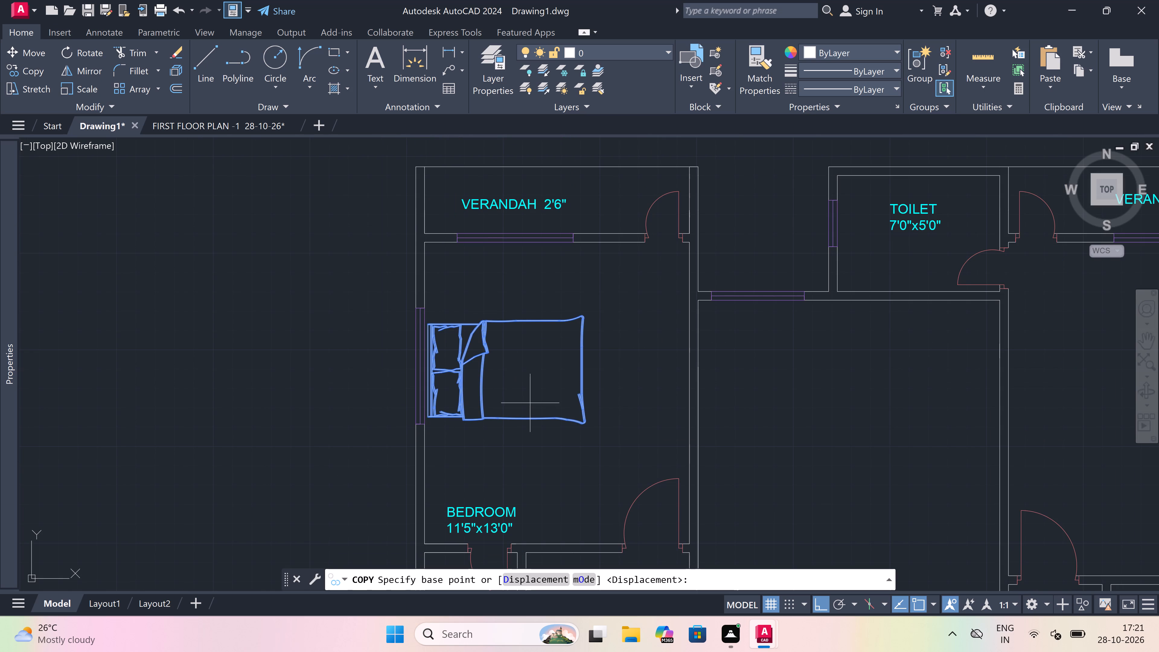
{"action": "left_click", "coordinate": [513, 369]}
{"action": "scroll", "coordinate": [358, 339], "scroll_direction": "down", "scroll_amount": 3}
{"action": "scroll", "coordinate": [258, 341], "scroll_direction": "up", "scroll_amount": 2}
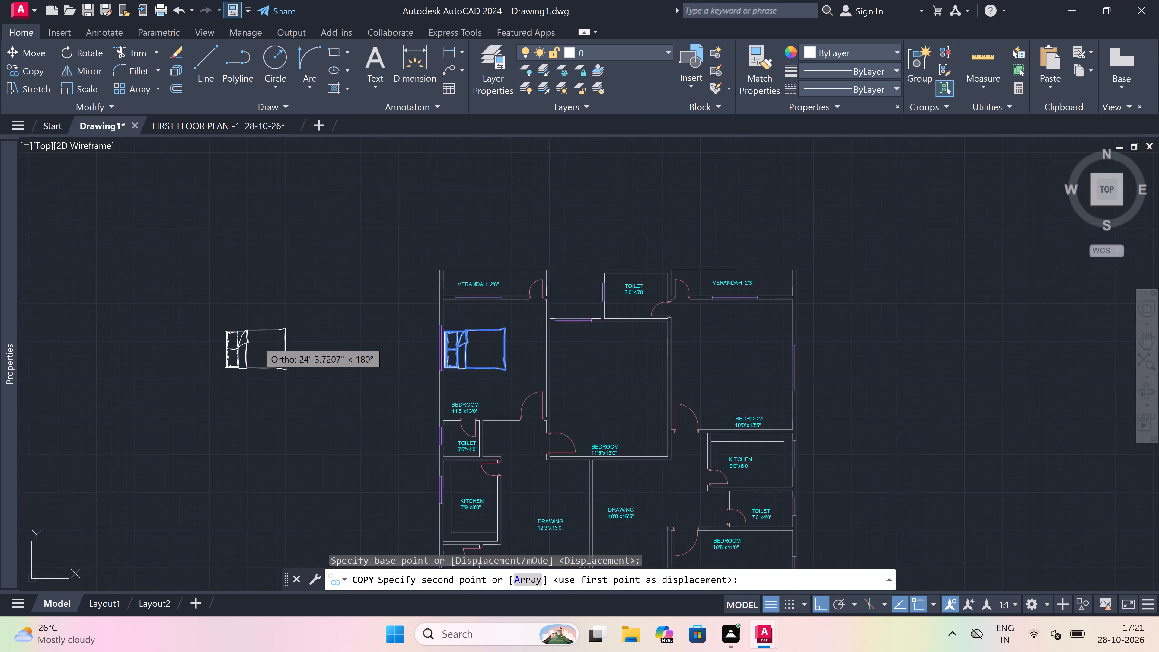
{"action": "left_click", "coordinate": [326, 368]}
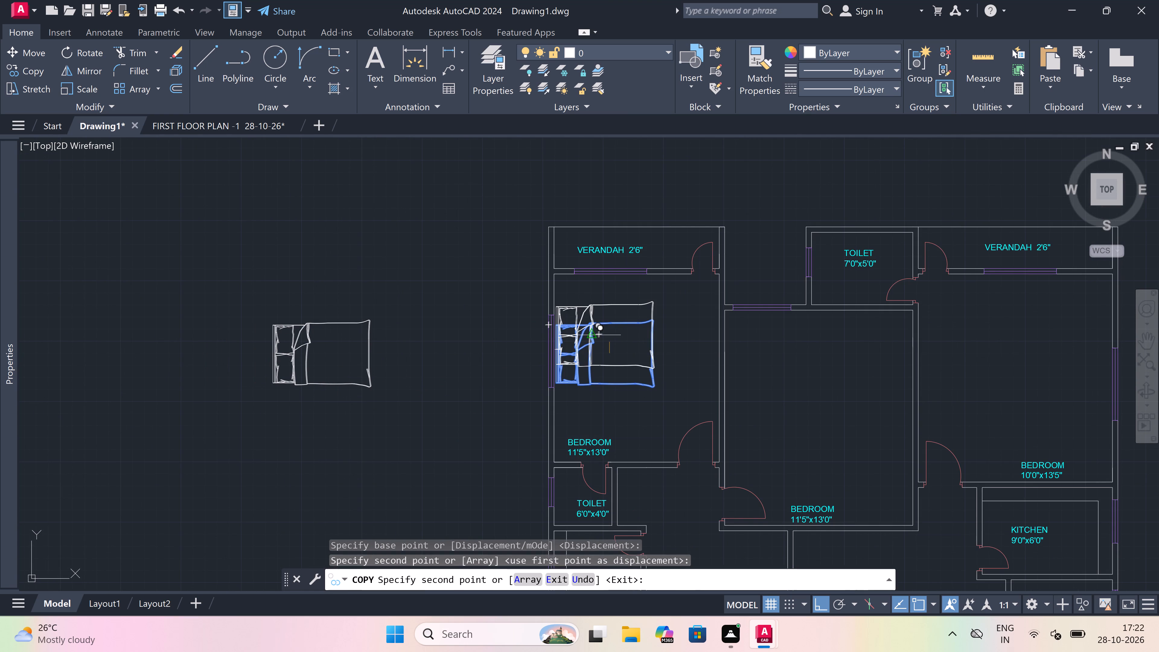
{"action": "key", "text": "Escape"}
Rotate the spare bed outside the plan by 270° so its headboard faces north.
{"action": "scroll", "coordinate": [592, 332], "scroll_direction": "down", "scroll_amount": 3}
{"action": "scroll", "coordinate": [499, 317], "scroll_direction": "up", "scroll_amount": 2}
{"action": "scroll", "coordinate": [603, 363], "scroll_direction": "up", "scroll_amount": 1}
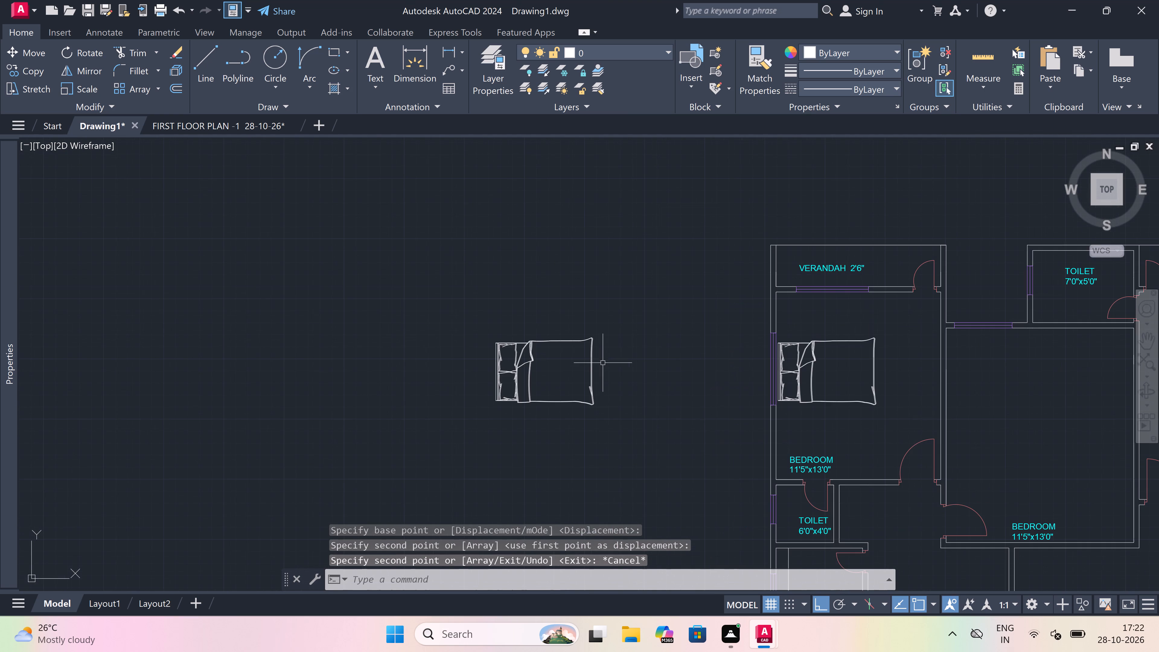
{"action": "left_click", "coordinate": [620, 321]}
{"action": "left_click", "coordinate": [424, 434]}
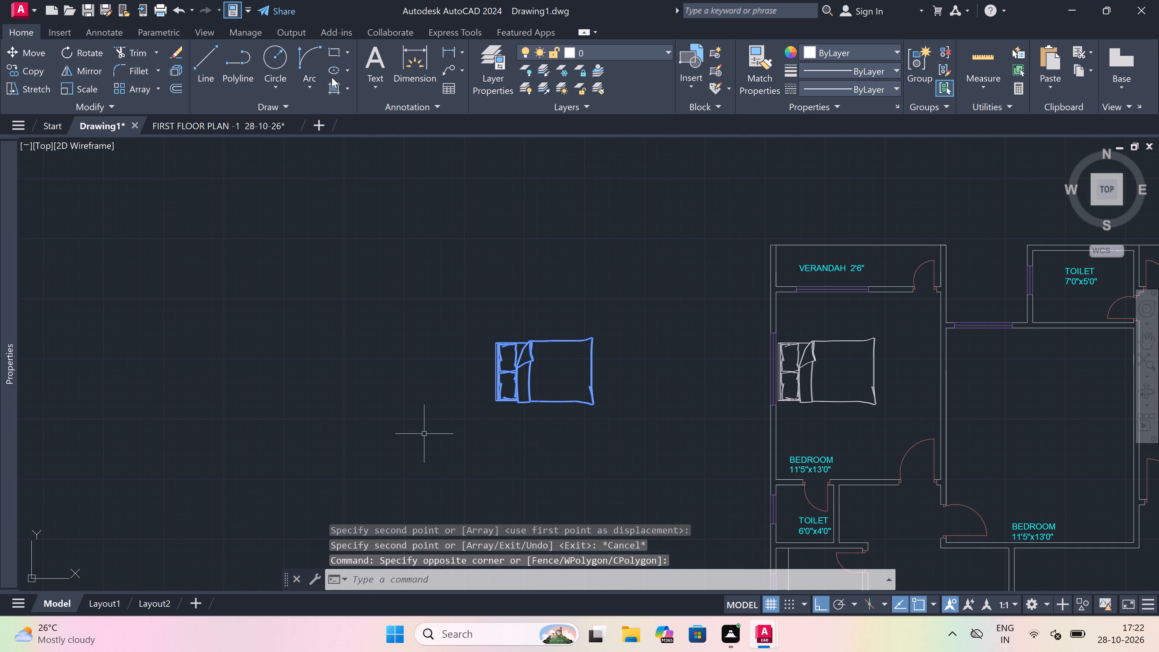
{"action": "left_click", "coordinate": [86, 52]}
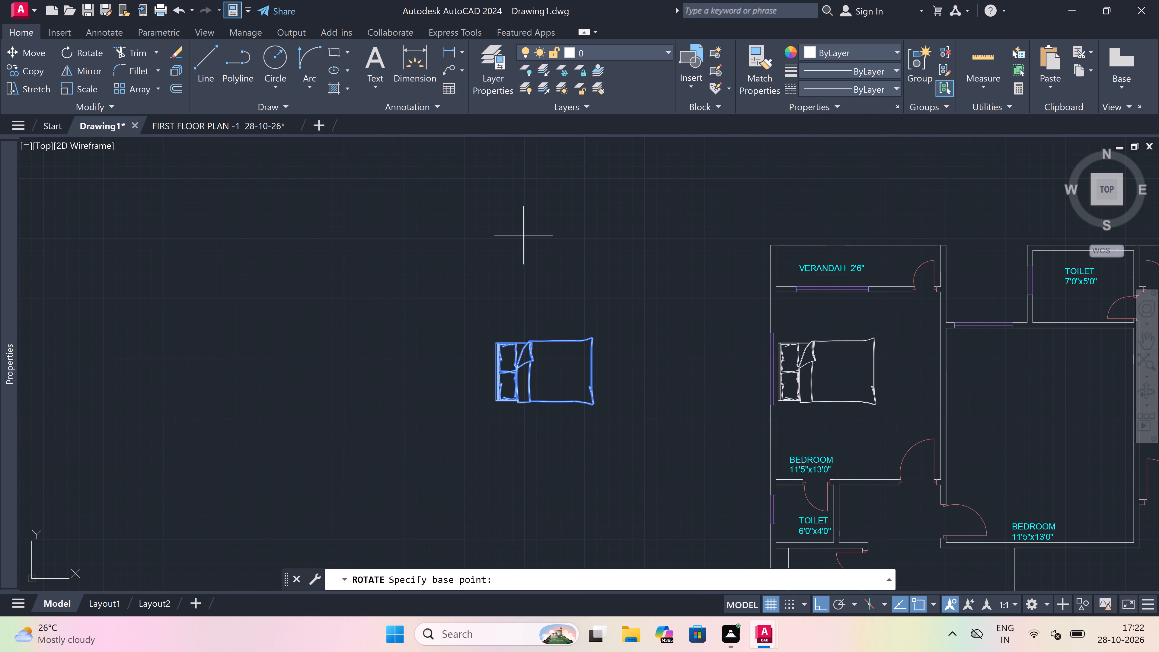
{"action": "left_click", "coordinate": [564, 394]}
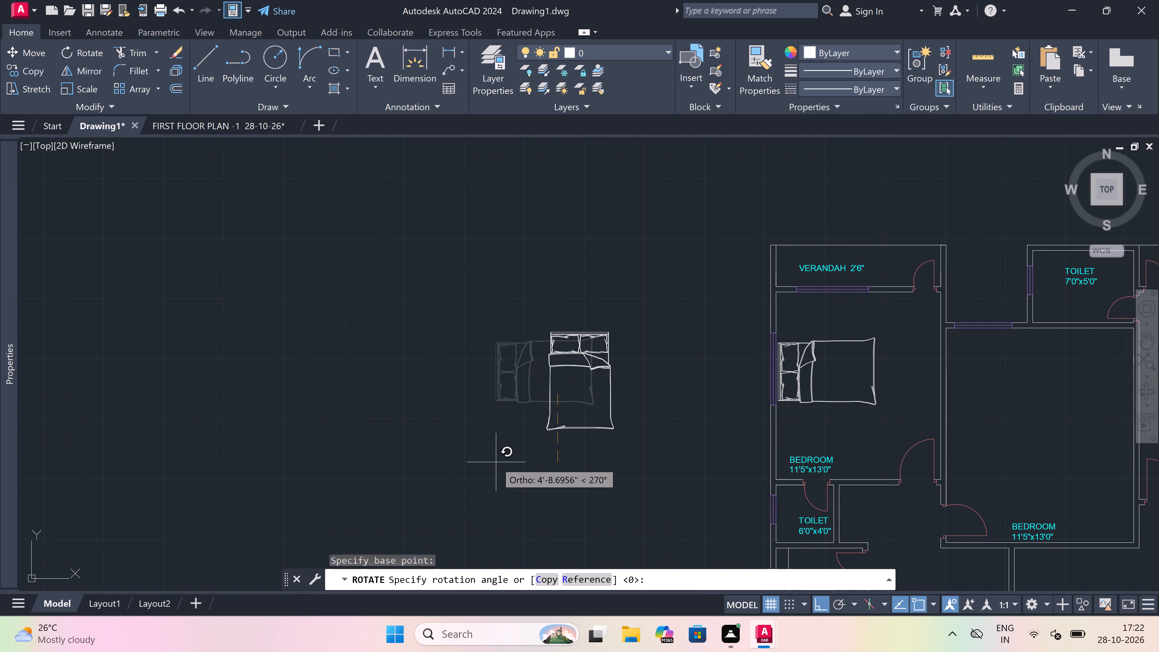
{"action": "left_click_drag", "start_coordinate": [541, 481], "coordinate": [551, 470]}
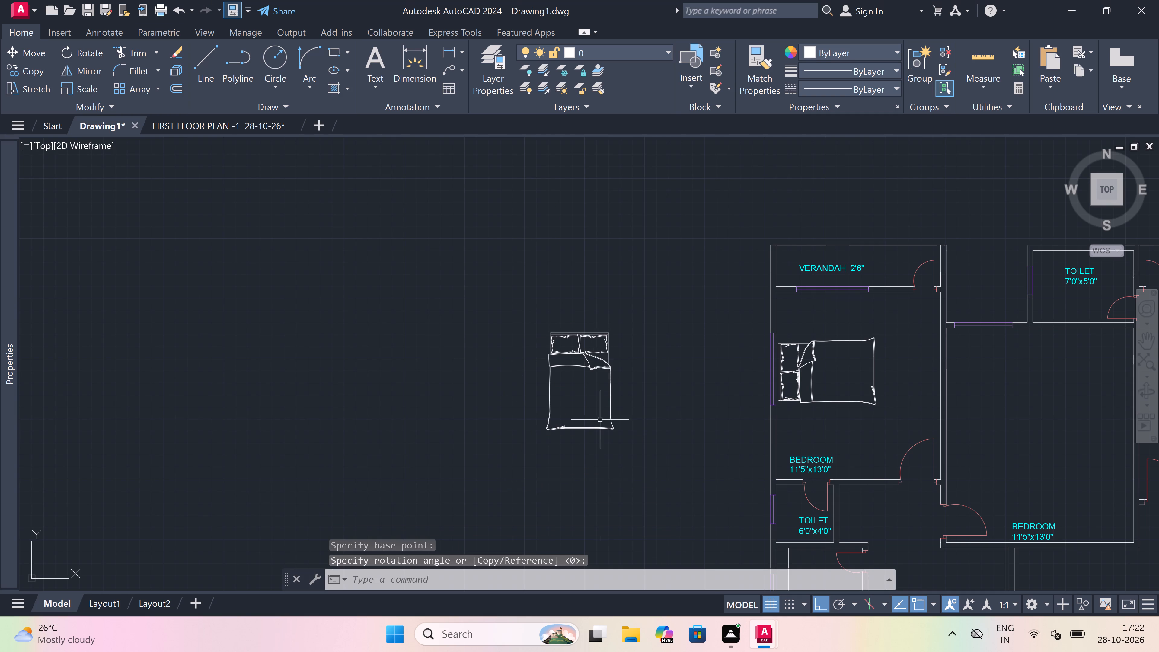
Copy the spare bed from outside the plan into the middle 11'5"x13'0" bedroom, headboard against the north wall just east of the window's centre.
{"action": "scroll", "coordinate": [678, 312], "scroll_direction": "down", "scroll_amount": 2}
{"action": "scroll", "coordinate": [678, 312], "scroll_direction": "up", "scroll_amount": 2}
{"action": "left_click_drag", "start_coordinate": [667, 312], "coordinate": [664, 316]}
{"action": "left_click_drag", "start_coordinate": [509, 433], "coordinate": [506, 430]}
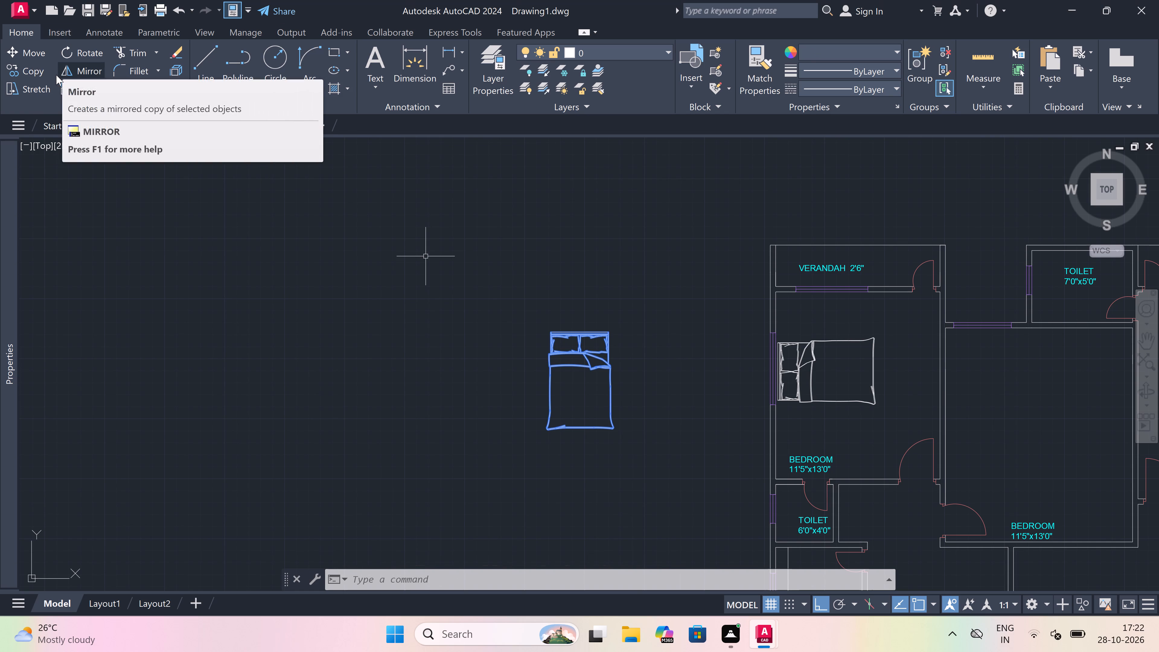
{"action": "scroll", "coordinate": [402, 263], "scroll_direction": "down", "scroll_amount": 2}
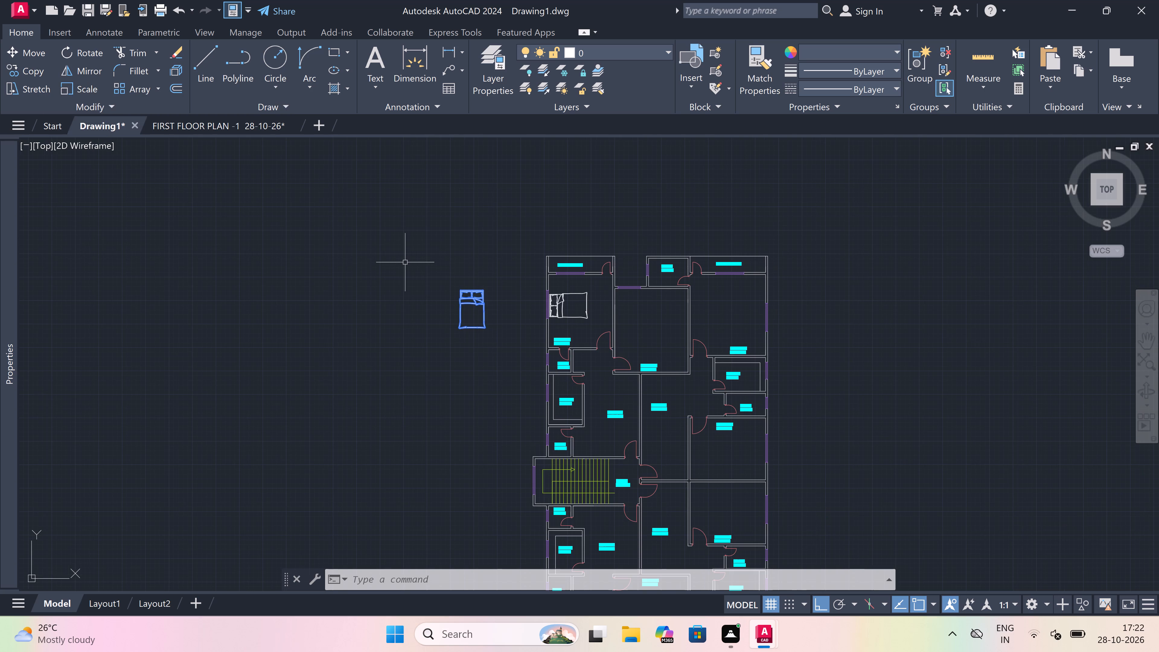
{"action": "scroll", "coordinate": [405, 260], "scroll_direction": "up", "scroll_amount": 2}
{"action": "scroll", "coordinate": [405, 260], "scroll_direction": "down", "scroll_amount": 1}
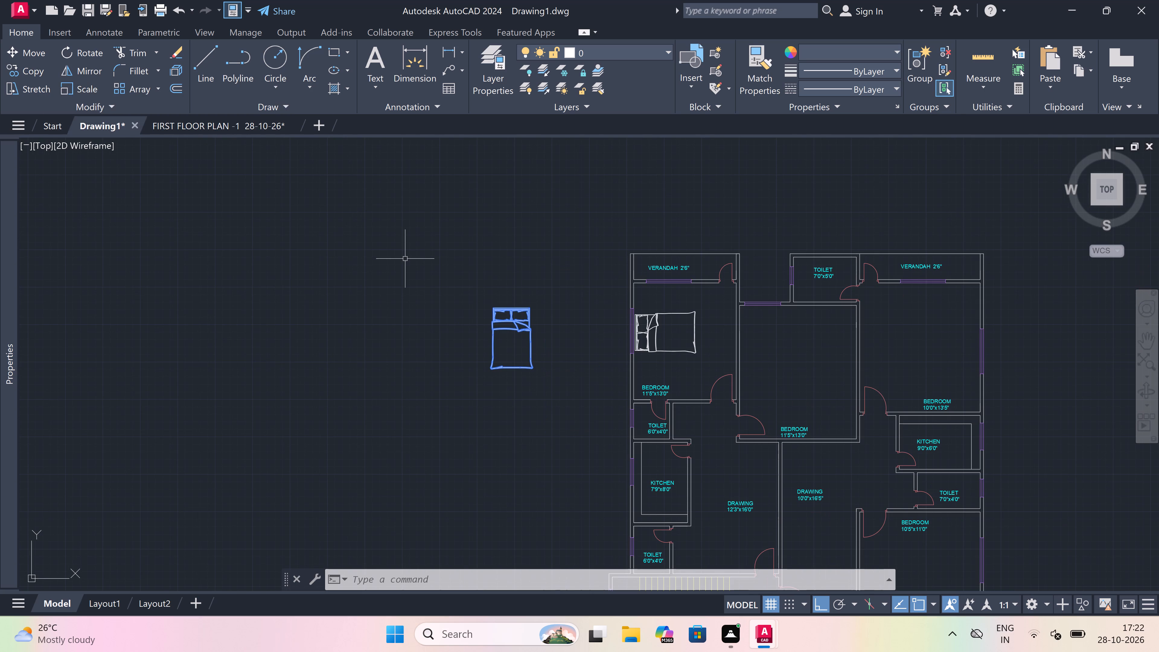
{"action": "left_click", "coordinate": [33, 68]}
{"action": "scroll", "coordinate": [512, 317], "scroll_direction": "up", "scroll_amount": 2}
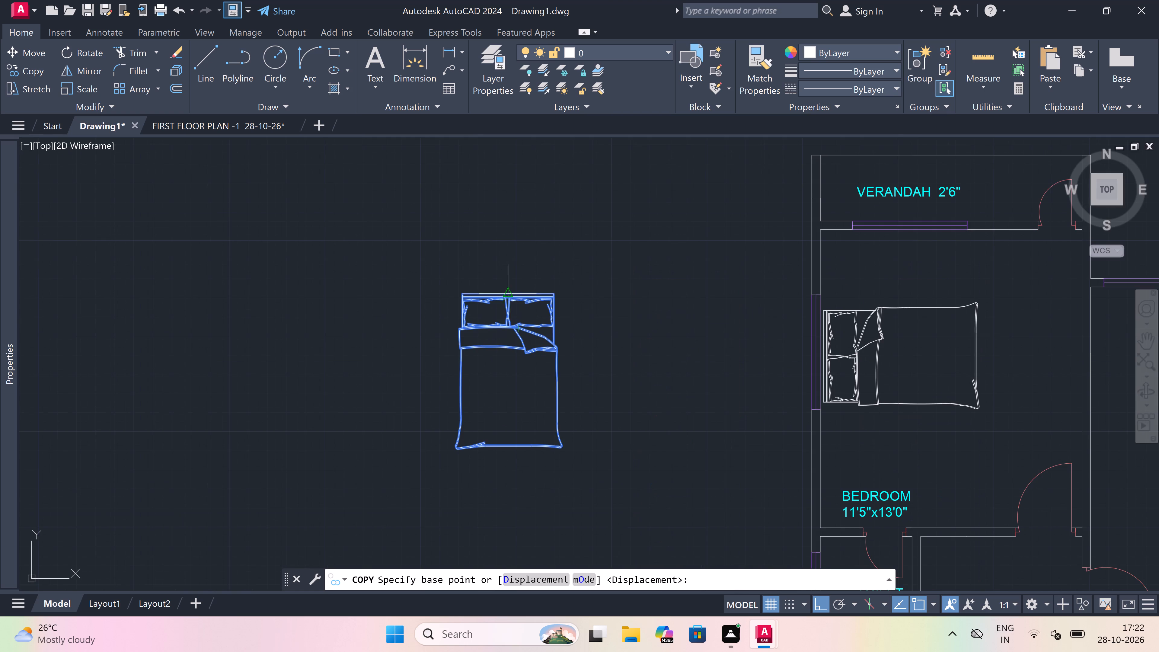
{"action": "left_click", "coordinate": [510, 297]}
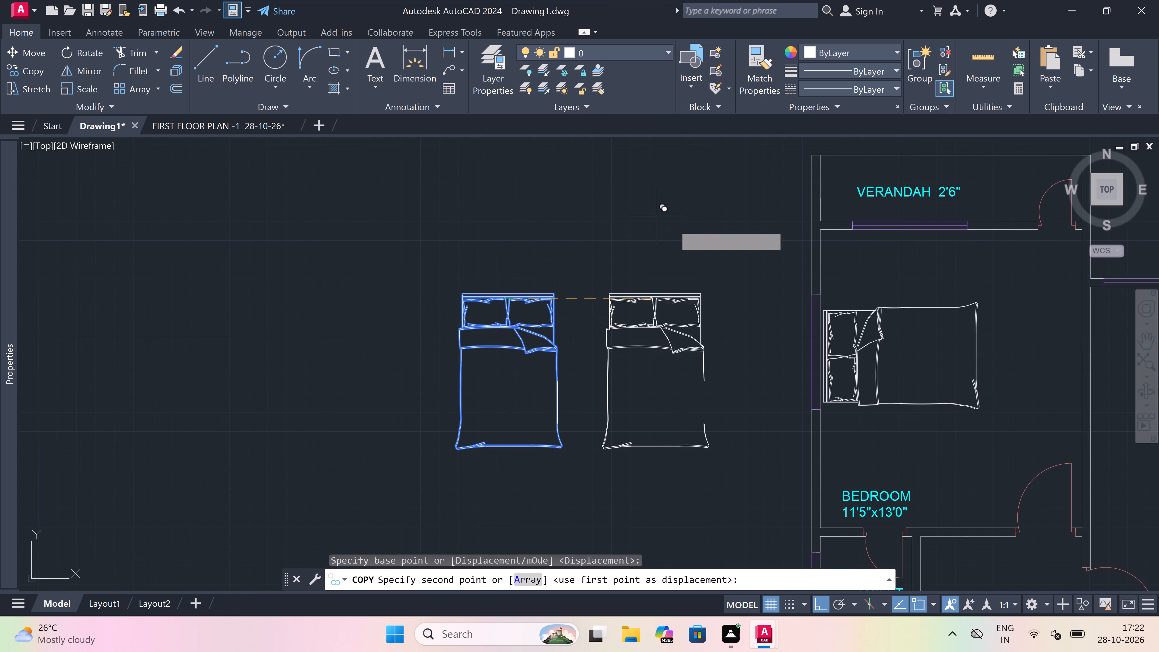
{"action": "key", "text": "F8"}
{"action": "scroll", "coordinate": [468, 307], "scroll_direction": "down", "scroll_amount": 4}
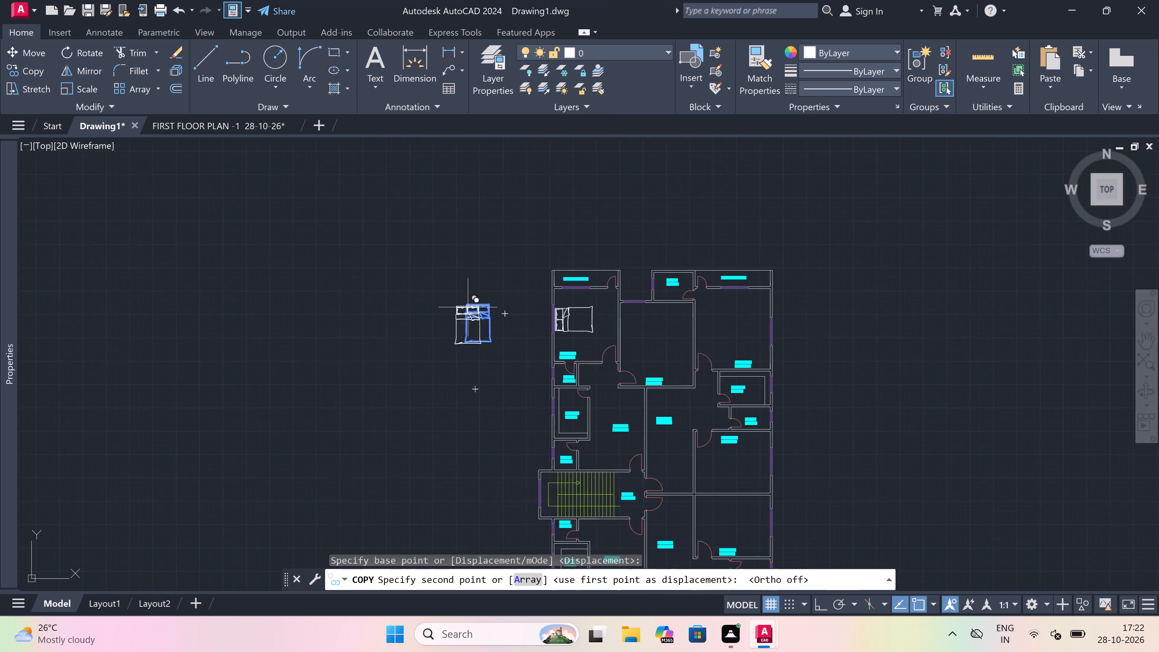
{"action": "scroll", "coordinate": [579, 282], "scroll_direction": "up", "scroll_amount": 2}
{"action": "scroll", "coordinate": [593, 339], "scroll_direction": "up", "scroll_amount": 4}
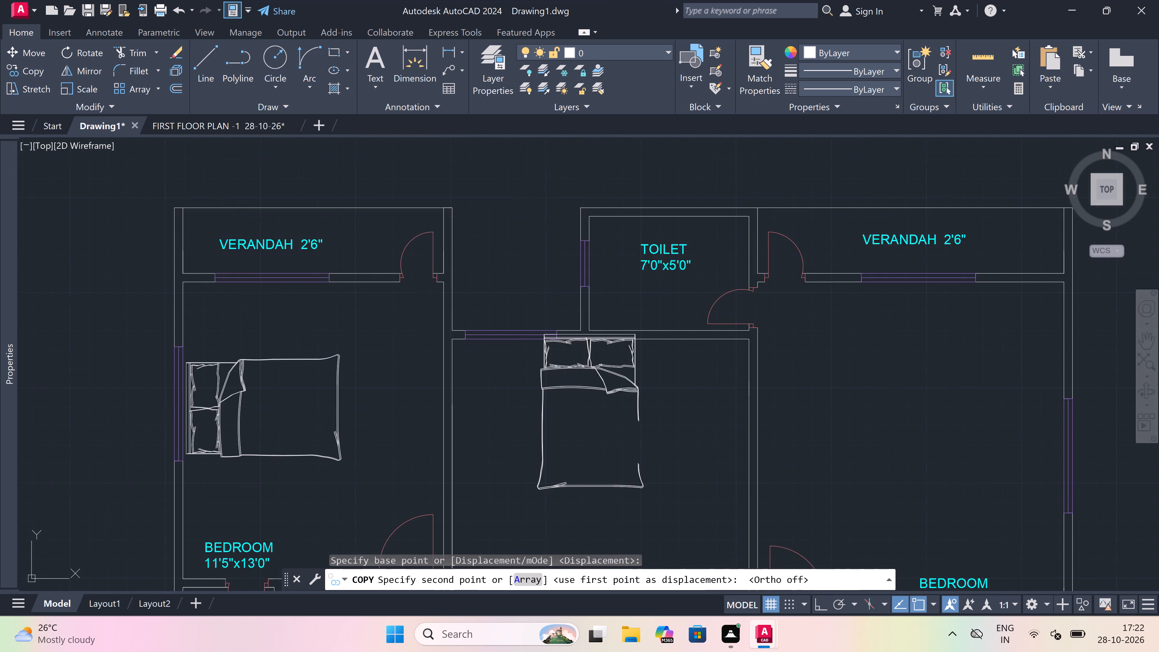
{"action": "scroll", "coordinate": [610, 359], "scroll_direction": "up", "scroll_amount": 1}
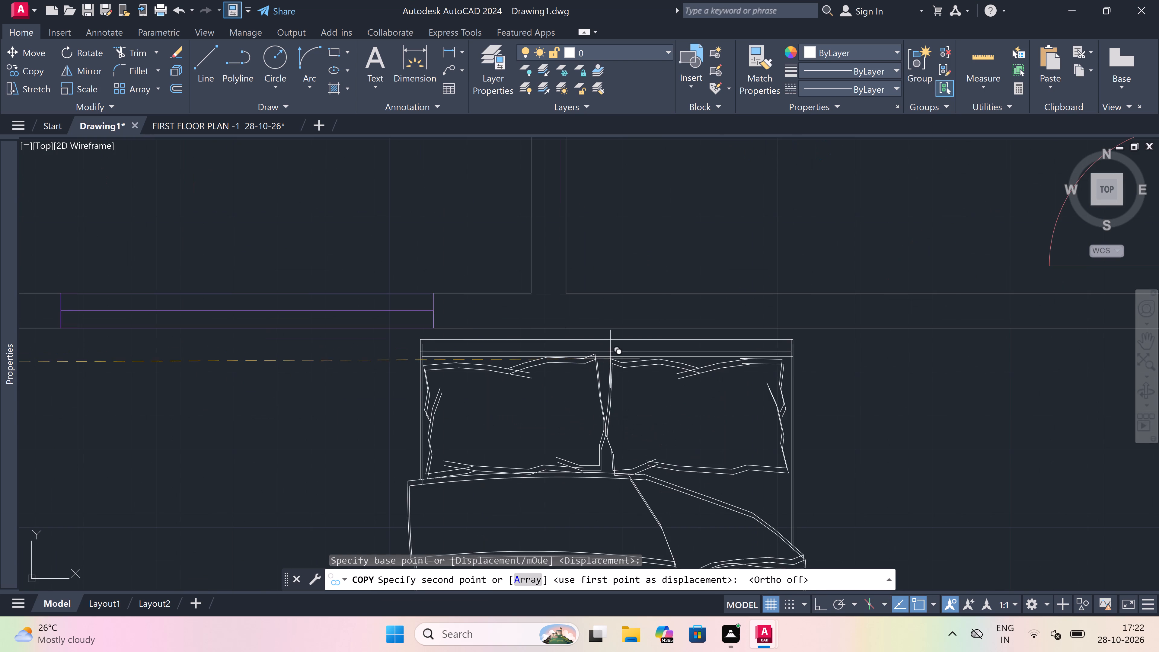
{"action": "scroll", "coordinate": [686, 359], "scroll_direction": "down", "scroll_amount": 2}
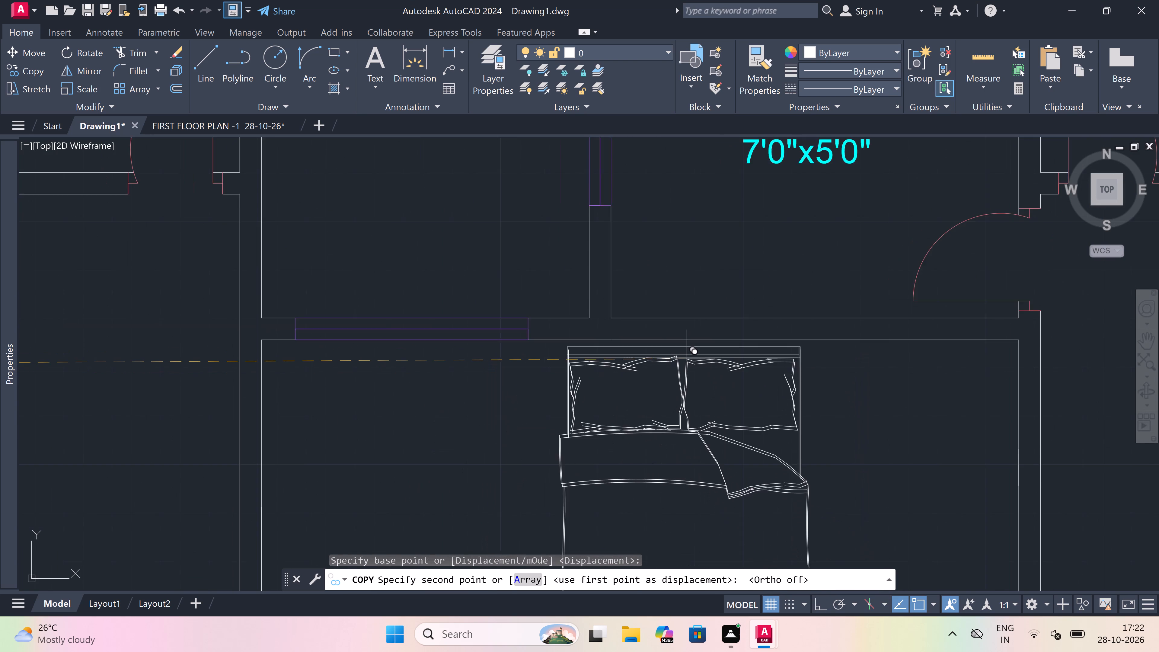
{"action": "scroll", "coordinate": [686, 359], "scroll_direction": "down", "scroll_amount": 1}
{"action": "scroll", "coordinate": [577, 363], "scroll_direction": "up", "scroll_amount": 2}
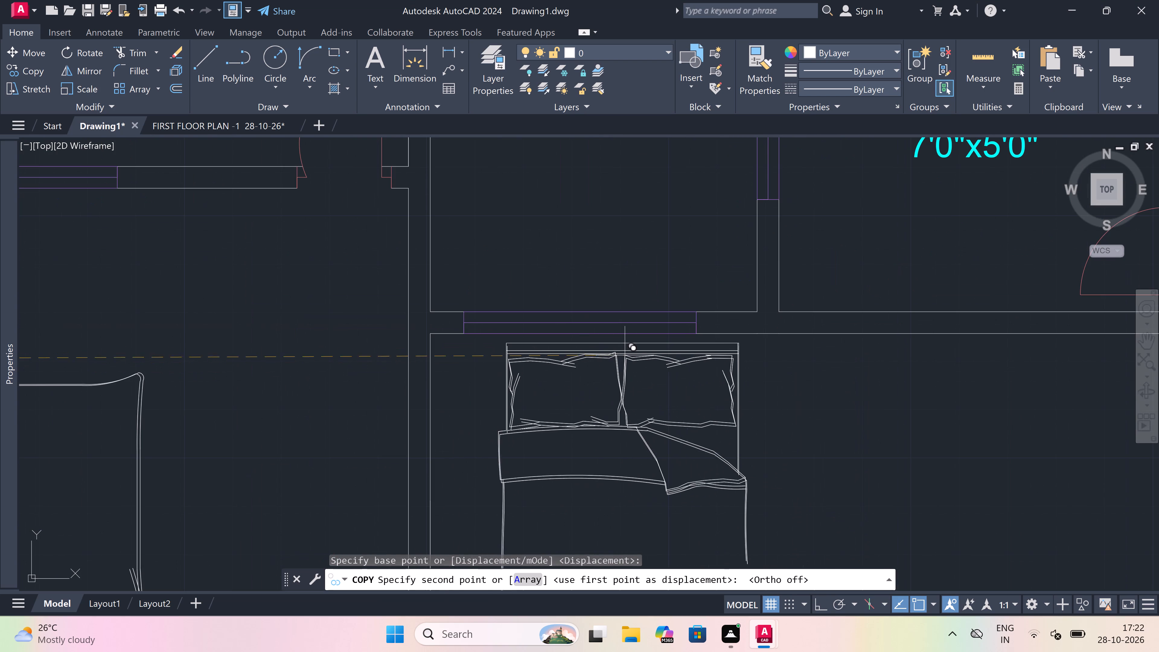
{"action": "scroll", "coordinate": [685, 354], "scroll_direction": "up", "scroll_amount": 2}
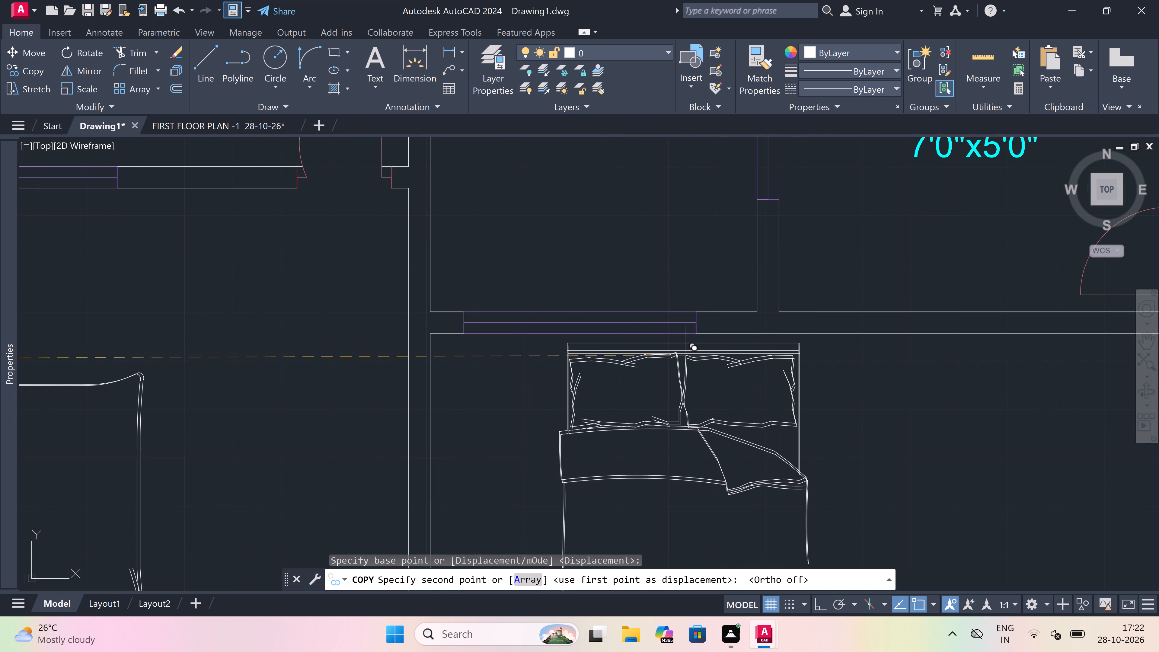
{"action": "left_click", "coordinate": [686, 344]}
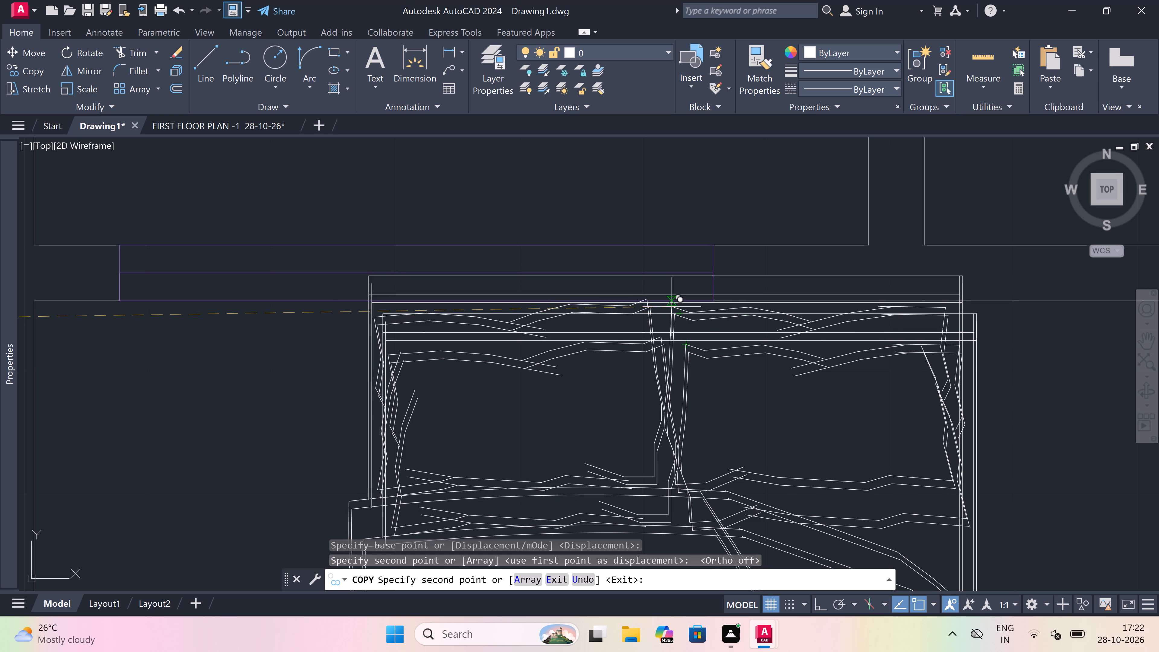
{"action": "scroll", "coordinate": [623, 273], "scroll_direction": "down", "scroll_amount": 8}
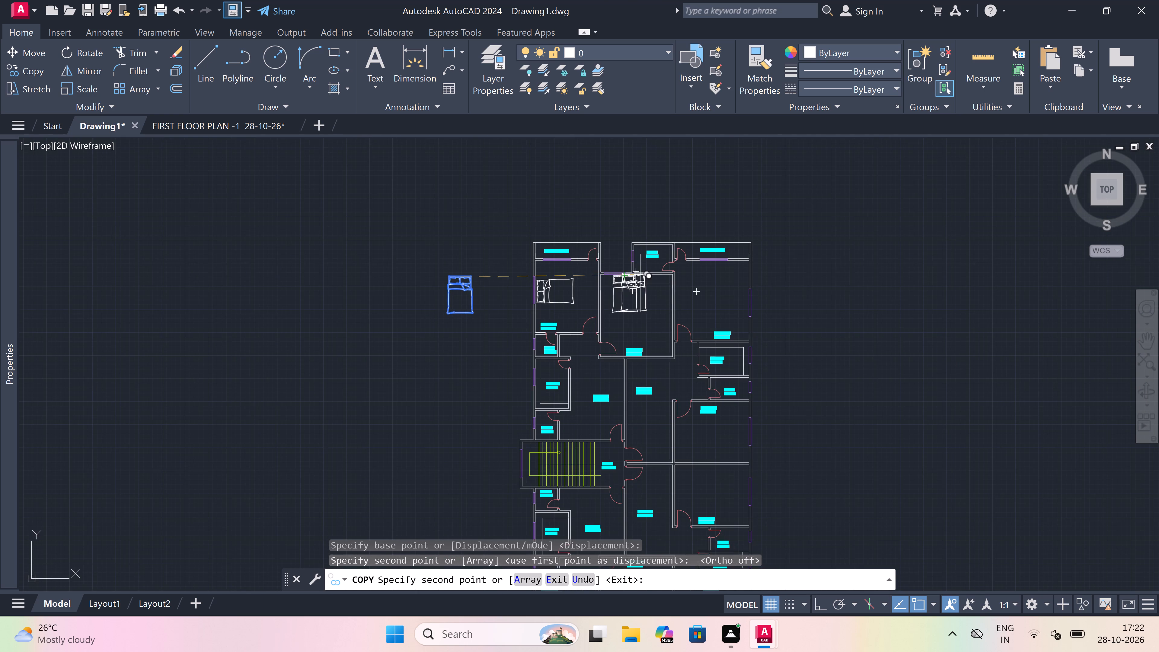
{"action": "scroll", "coordinate": [650, 296], "scroll_direction": "down", "scroll_amount": 1}
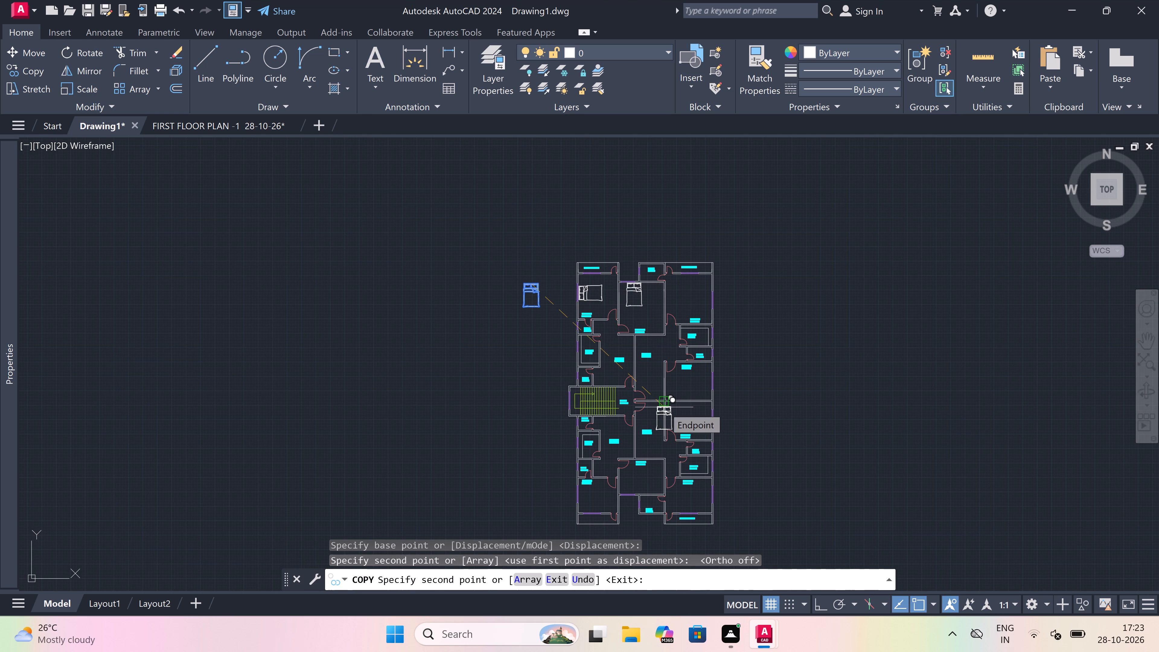
{"action": "key", "text": "Escape"}
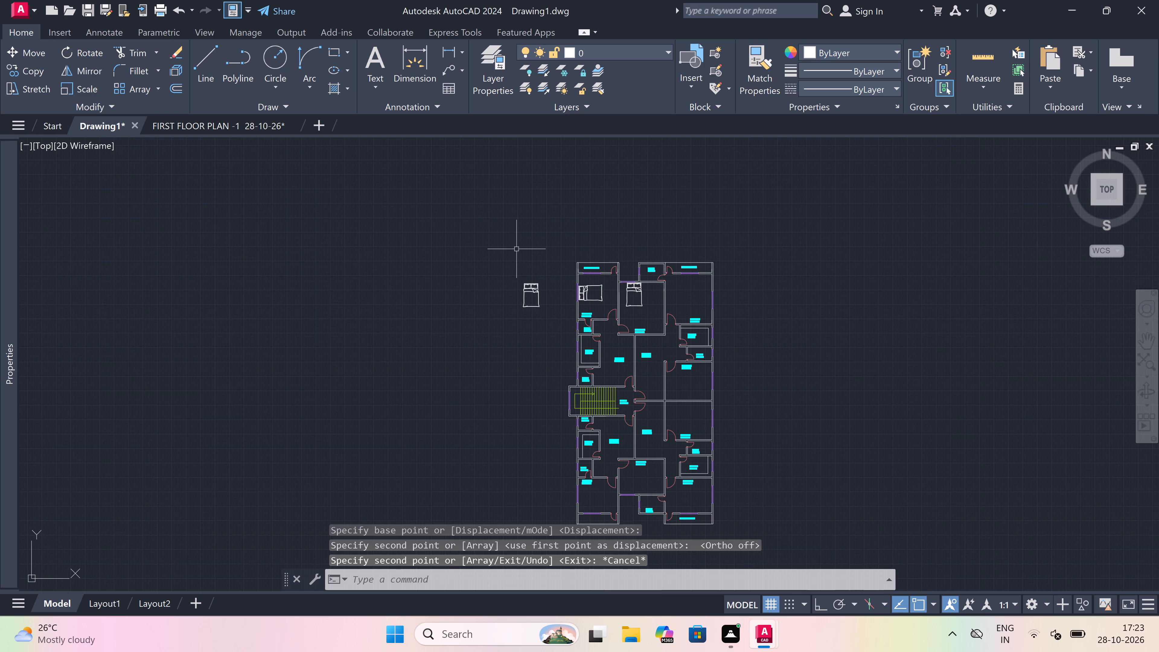
Rotate the spare bed outside the plan by 270° so its headboard faces east.
{"action": "scroll", "coordinate": [555, 289], "scroll_direction": "up", "scroll_amount": 3}
{"action": "left_click_drag", "start_coordinate": [552, 263], "coordinate": [535, 270]}
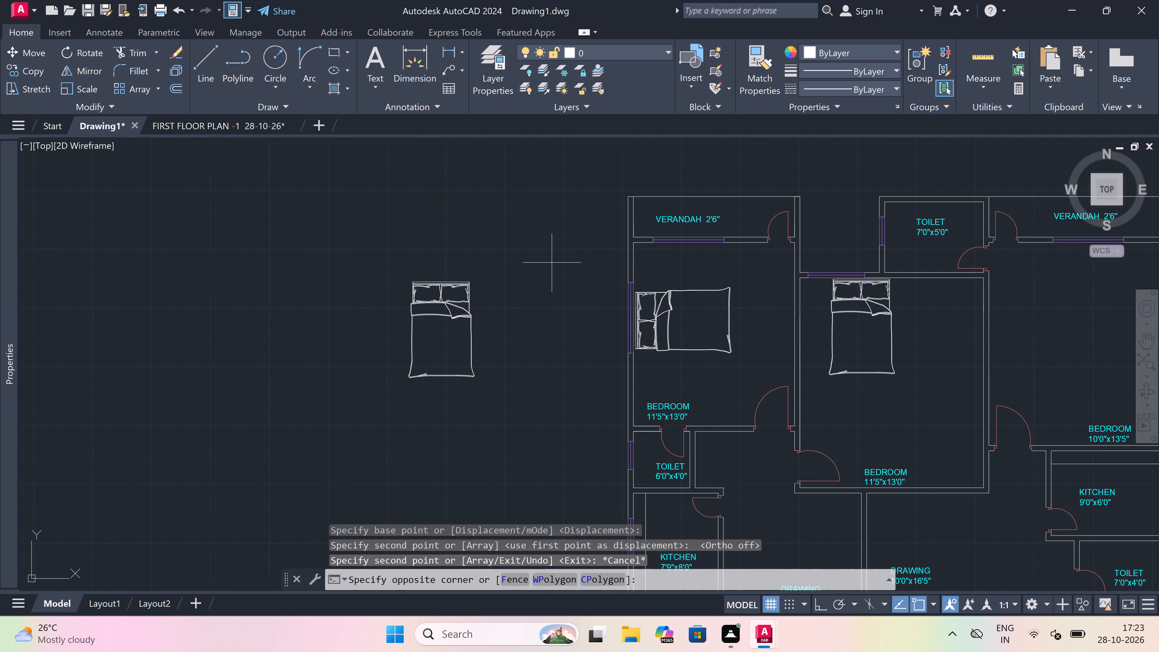
{"action": "left_click_drag", "start_coordinate": [336, 416], "coordinate": [336, 411]}
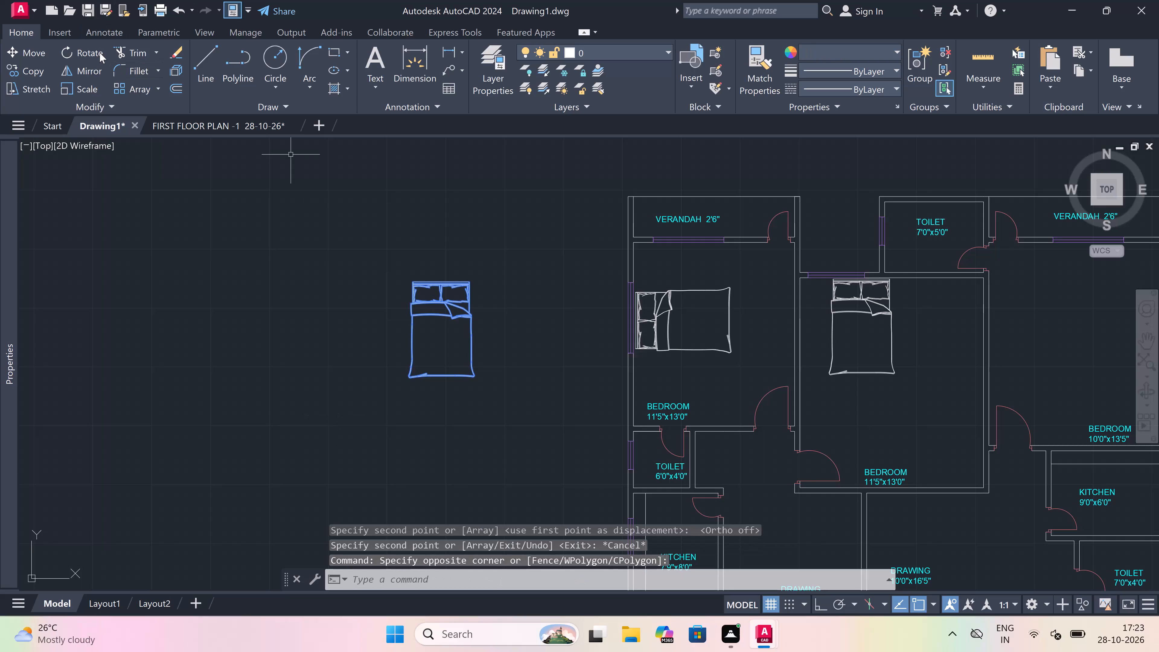
{"action": "left_click", "coordinate": [94, 50]}
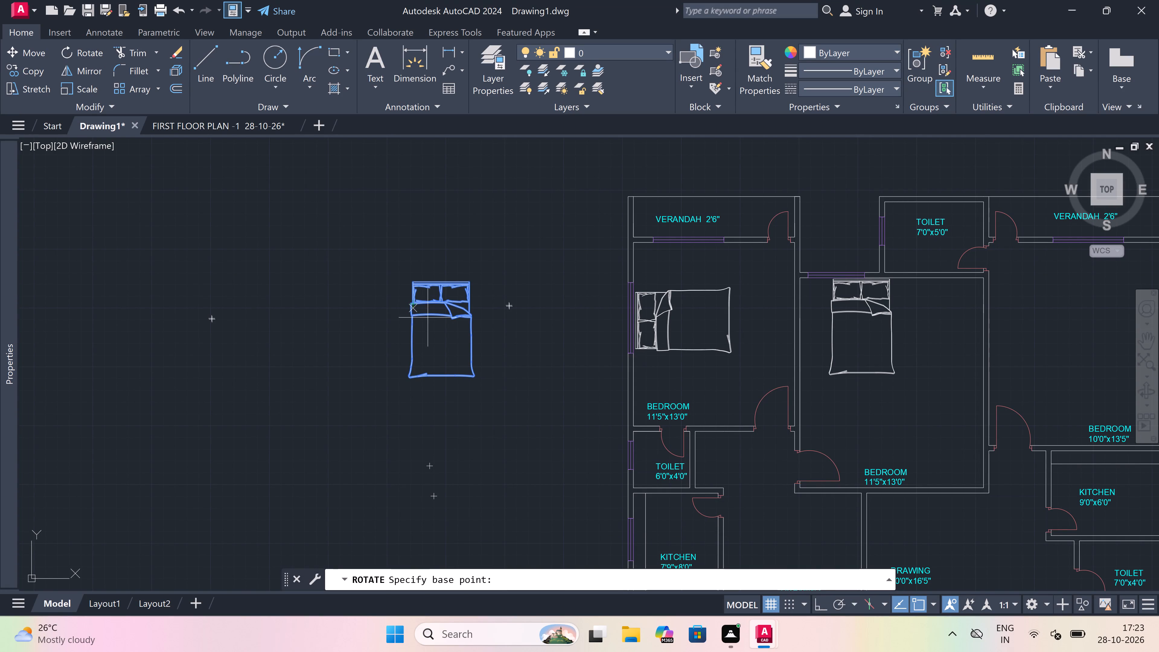
{"action": "left_click", "coordinate": [447, 338]}
{"action": "key", "text": "F8"}
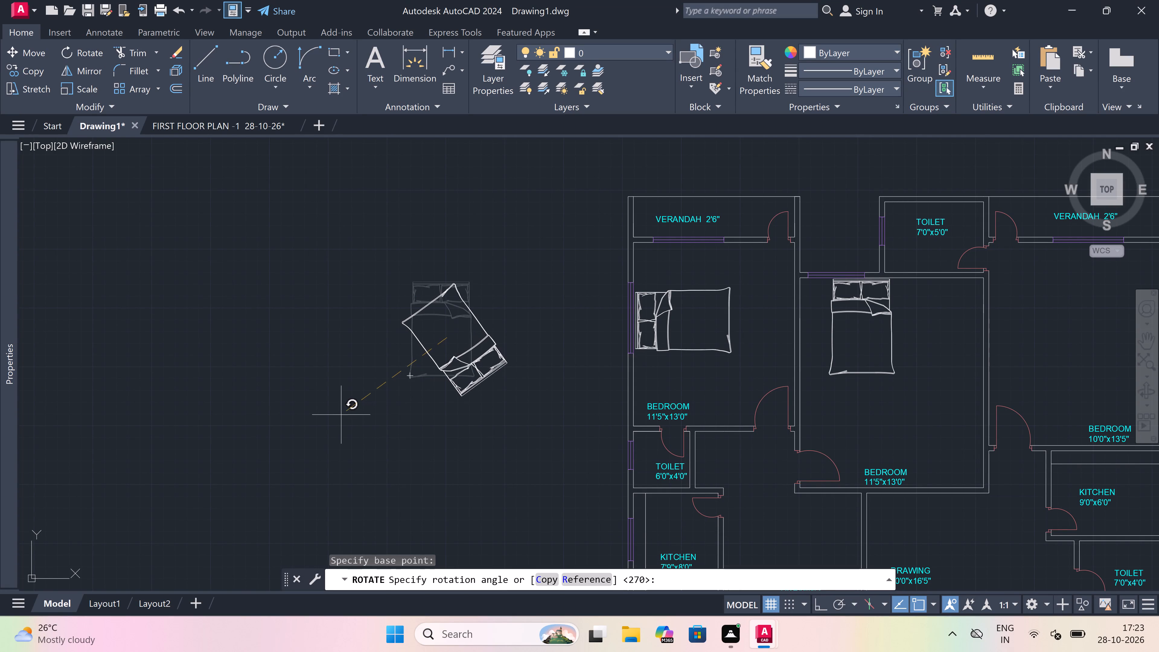
{"action": "left_click_drag", "start_coordinate": [410, 467], "coordinate": [415, 453]}
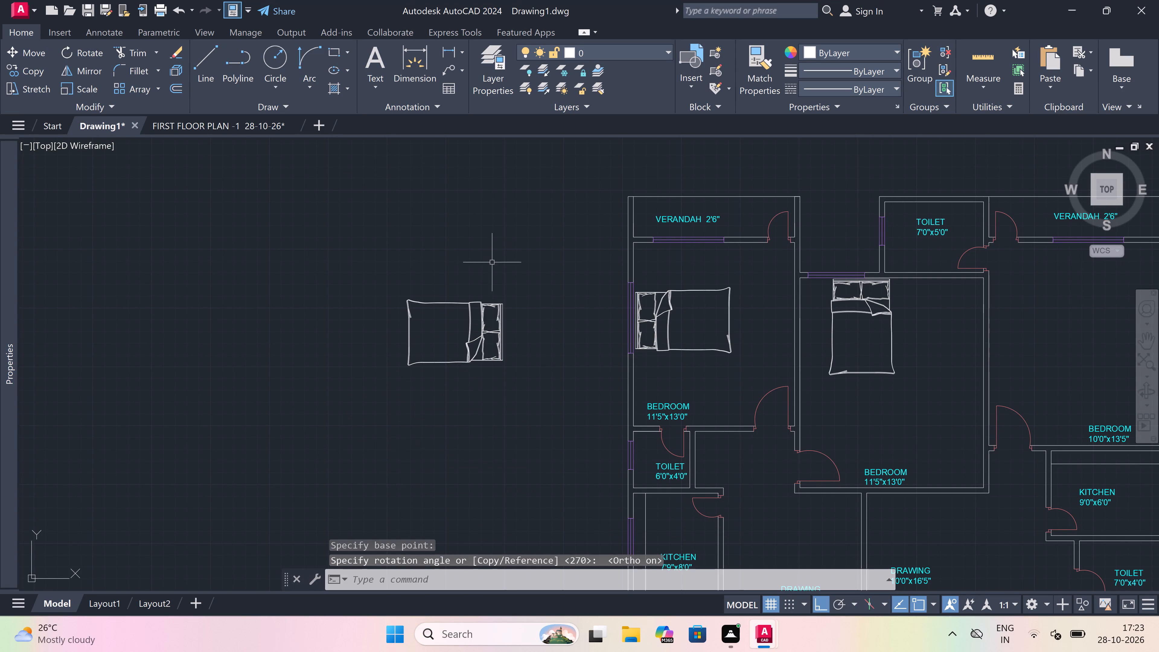
Copy the rotated spare bed into the northeast 10'0"x13'5" bedroom, headboard beside the east wall's window.
{"action": "left_click", "coordinate": [515, 280]}
{"action": "left_click_drag", "start_coordinate": [264, 465], "coordinate": [261, 454]}
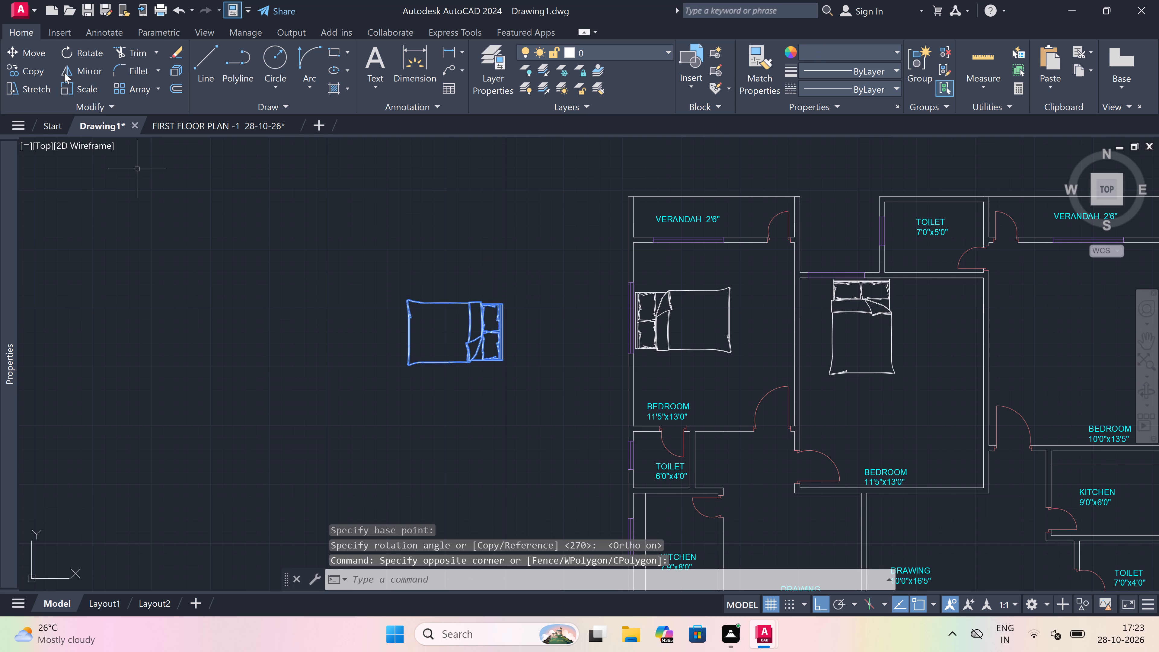
{"action": "left_click", "coordinate": [24, 64]}
{"action": "scroll", "coordinate": [460, 221], "scroll_direction": "down", "scroll_amount": 2}
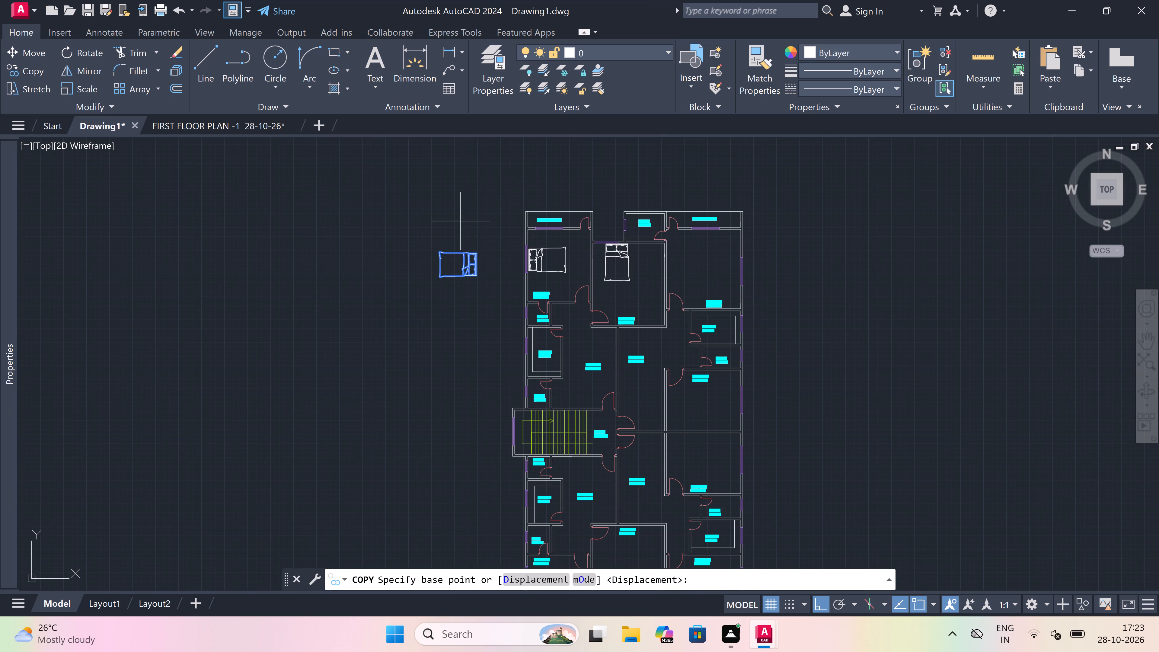
{"action": "scroll", "coordinate": [473, 236], "scroll_direction": "up", "scroll_amount": 3}
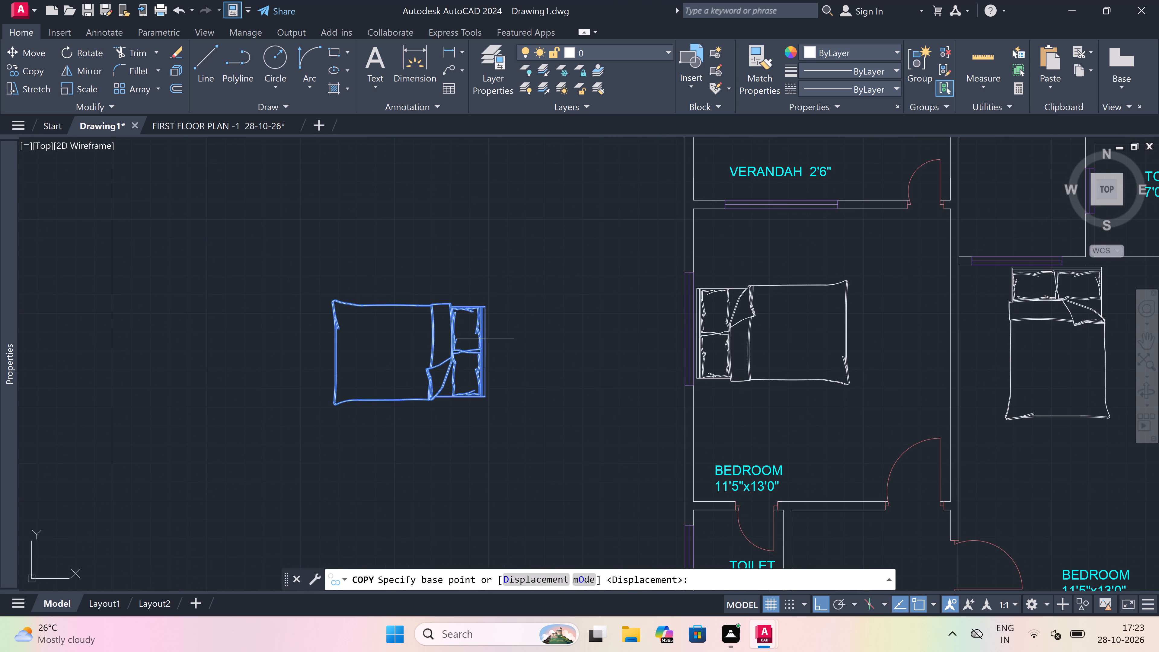
{"action": "scroll", "coordinate": [483, 371], "scroll_direction": "up", "scroll_amount": 1}
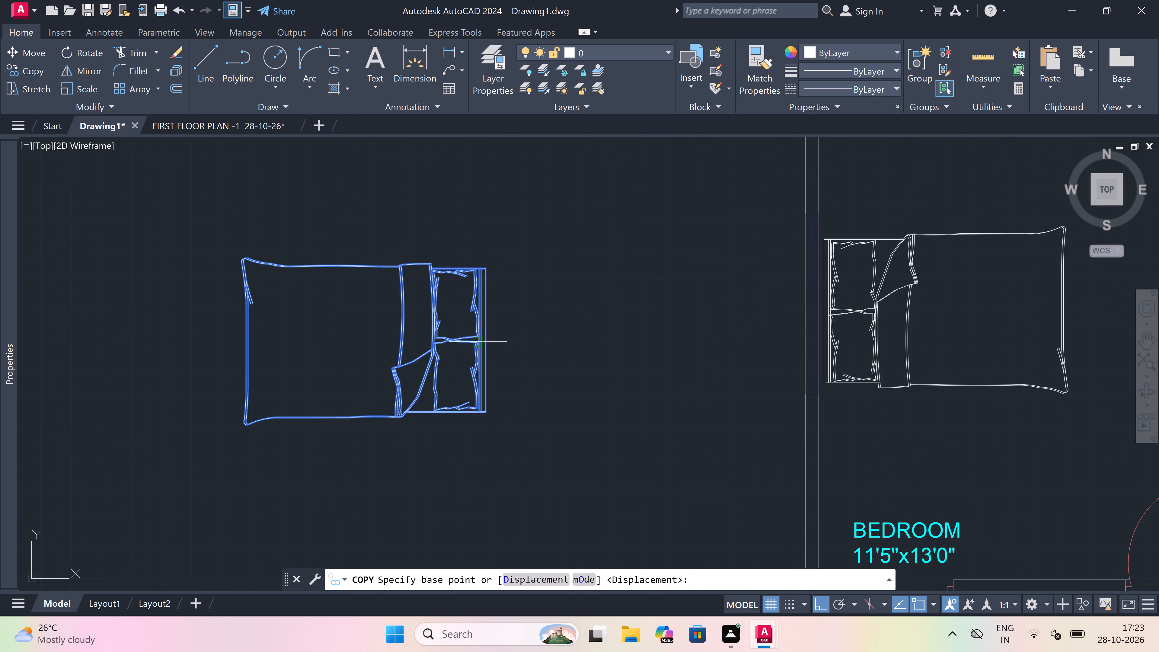
{"action": "left_click_drag", "start_coordinate": [488, 343], "coordinate": [499, 337]}
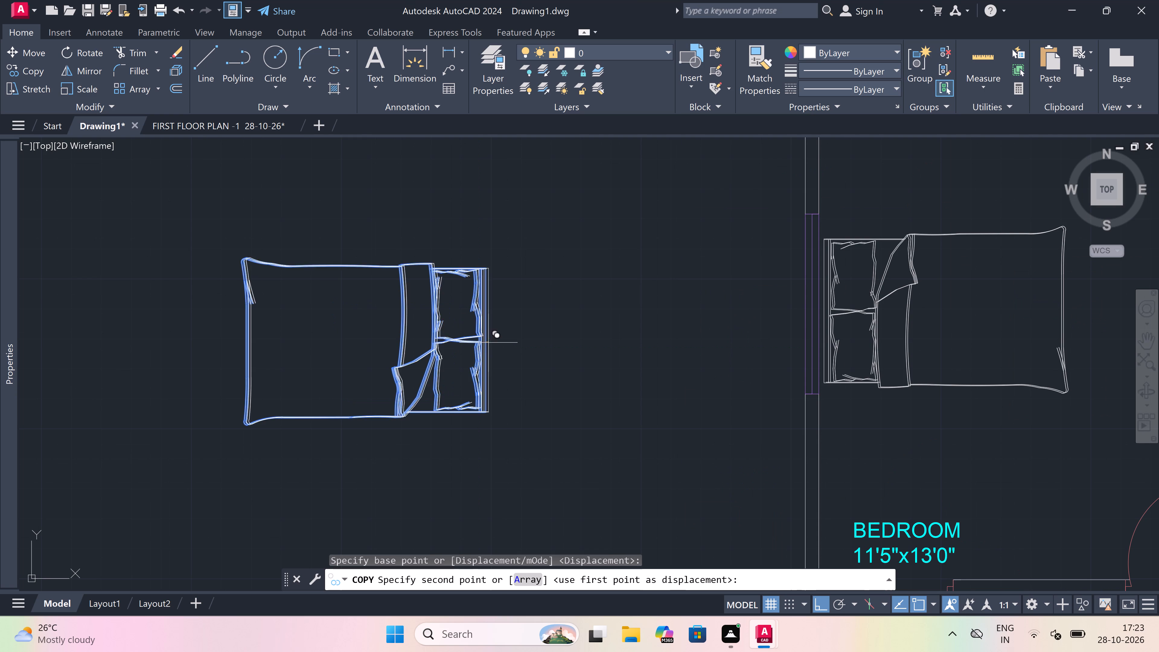
{"action": "key", "text": "F8"}
{"action": "scroll", "coordinate": [588, 281], "scroll_direction": "down", "scroll_amount": 3}
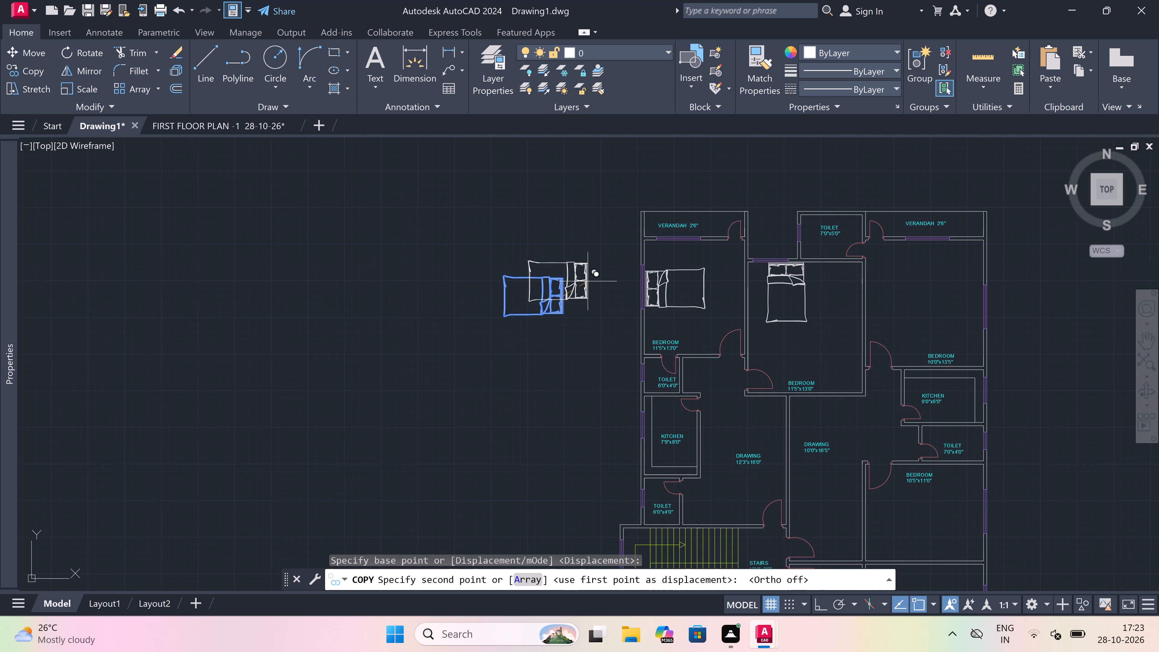
{"action": "scroll", "coordinate": [590, 280], "scroll_direction": "down", "scroll_amount": 4}
{"action": "scroll", "coordinate": [687, 281], "scroll_direction": "up", "scroll_amount": 3}
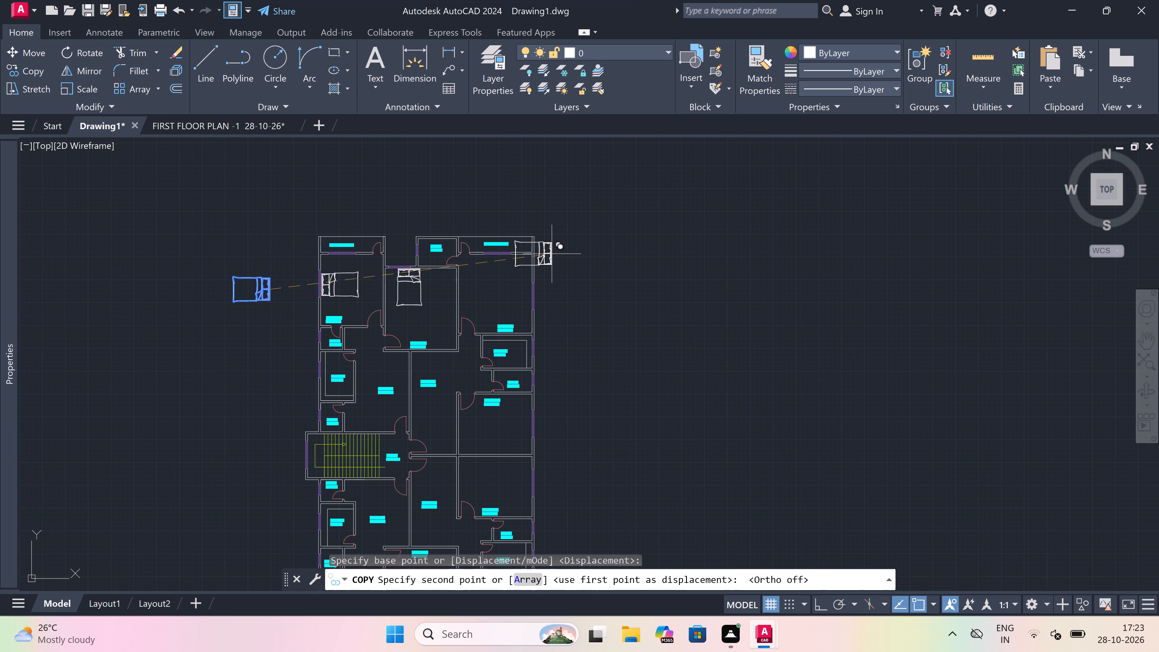
{"action": "scroll", "coordinate": [549, 261], "scroll_direction": "up", "scroll_amount": 3}
{"action": "scroll", "coordinate": [465, 414], "scroll_direction": "up", "scroll_amount": 3}
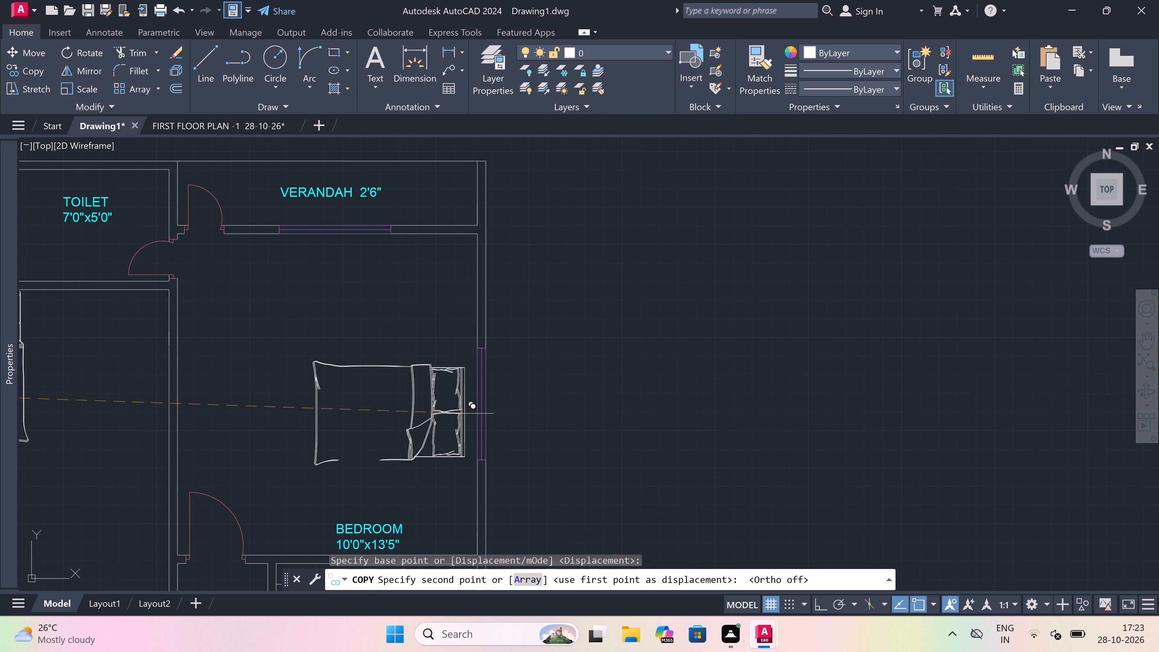
{"action": "scroll", "coordinate": [516, 358], "scroll_direction": "up", "scroll_amount": 3}
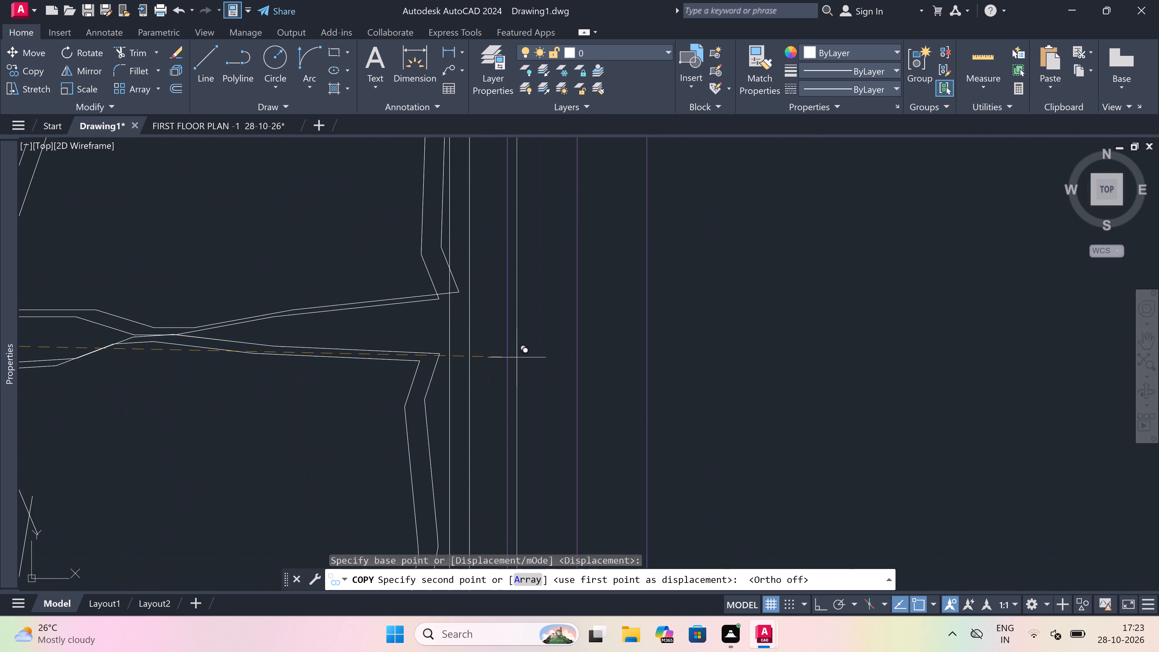
{"action": "left_click", "coordinate": [463, 344]}
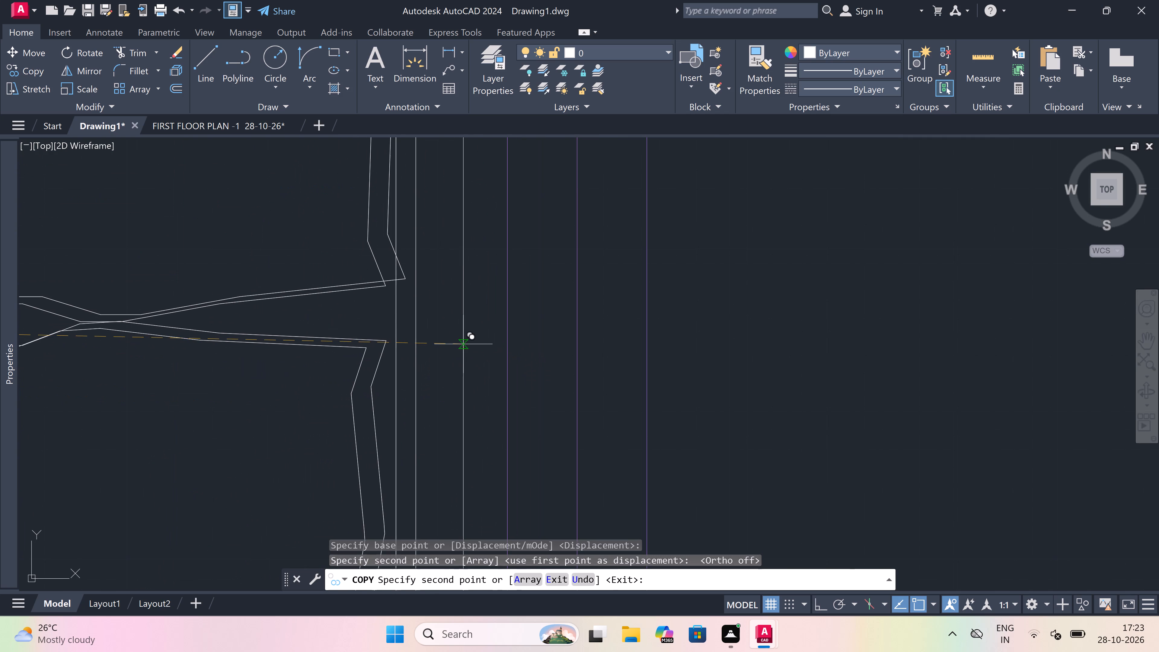
Place another copy of the bed in the 10'5"x11'0" bedroom south of the 7'0"x4'0" toilet, headboard beside the east window.
{"action": "scroll", "coordinate": [631, 317], "scroll_direction": "down", "scroll_amount": 15}
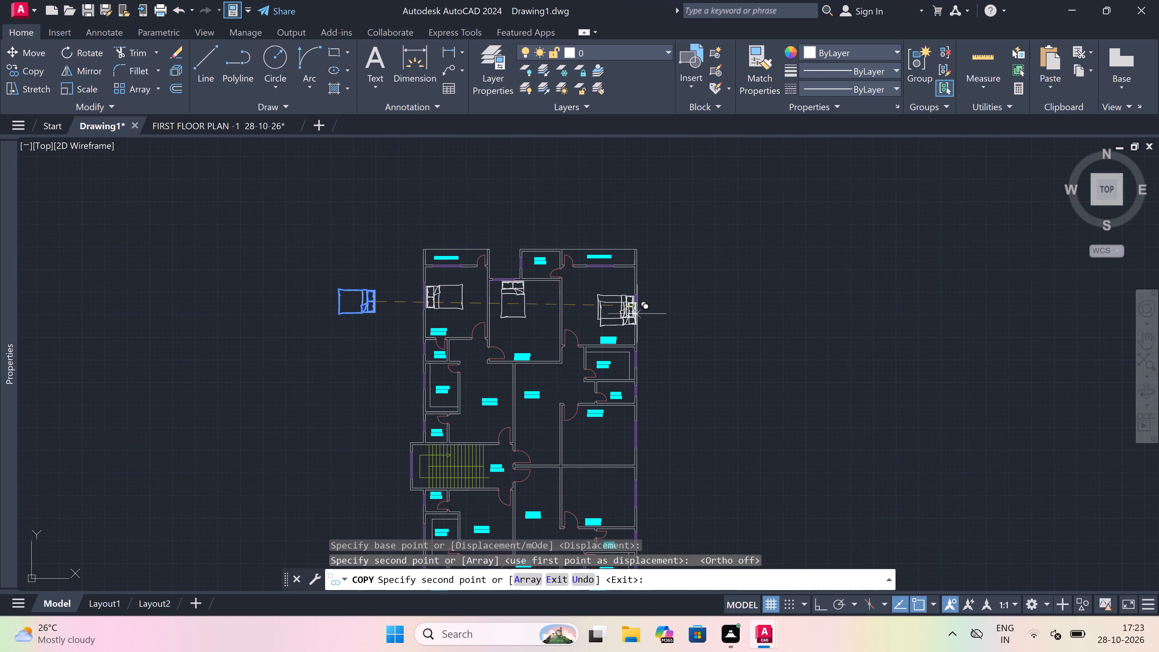
{"action": "scroll", "coordinate": [598, 470], "scroll_direction": "up", "scroll_amount": 2}
{"action": "scroll", "coordinate": [698, 375], "scroll_direction": "up", "scroll_amount": 2}
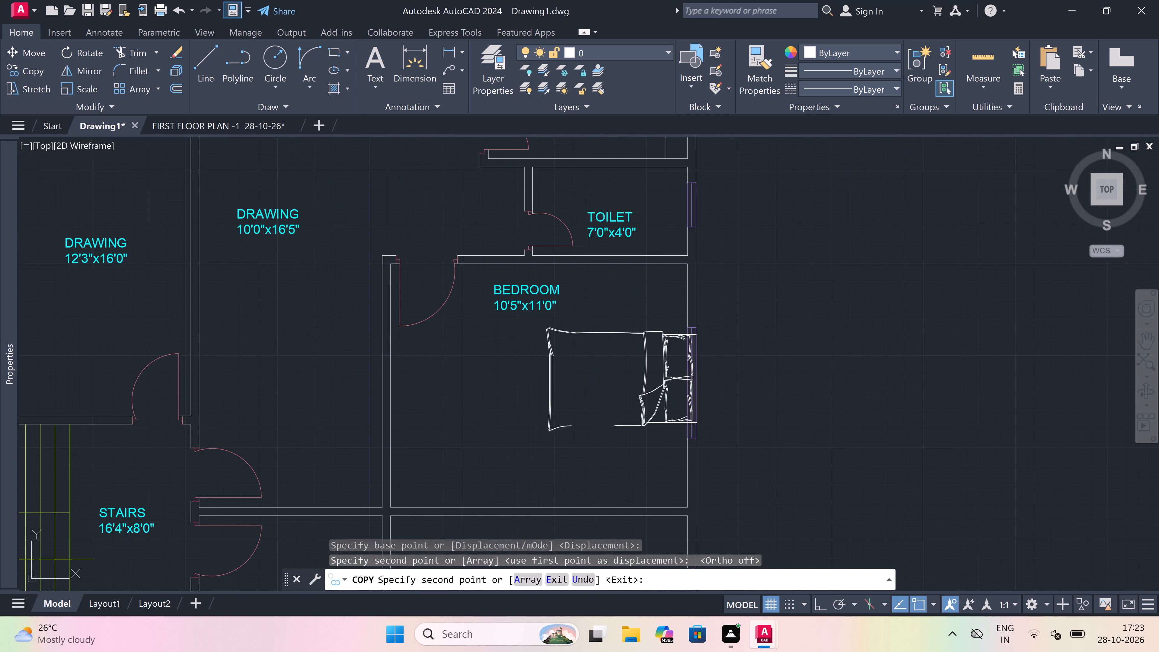
{"action": "scroll", "coordinate": [698, 375], "scroll_direction": "up", "scroll_amount": 2}
{"action": "scroll", "coordinate": [643, 404], "scroll_direction": "up", "scroll_amount": 3}
{"action": "left_click", "coordinate": [666, 400]}
Place a copy of the bed in the southern 10'5"x11'0" bedroom, headboard beside the east wall's window.
{"action": "scroll", "coordinate": [688, 264], "scroll_direction": "down", "scroll_amount": 6}
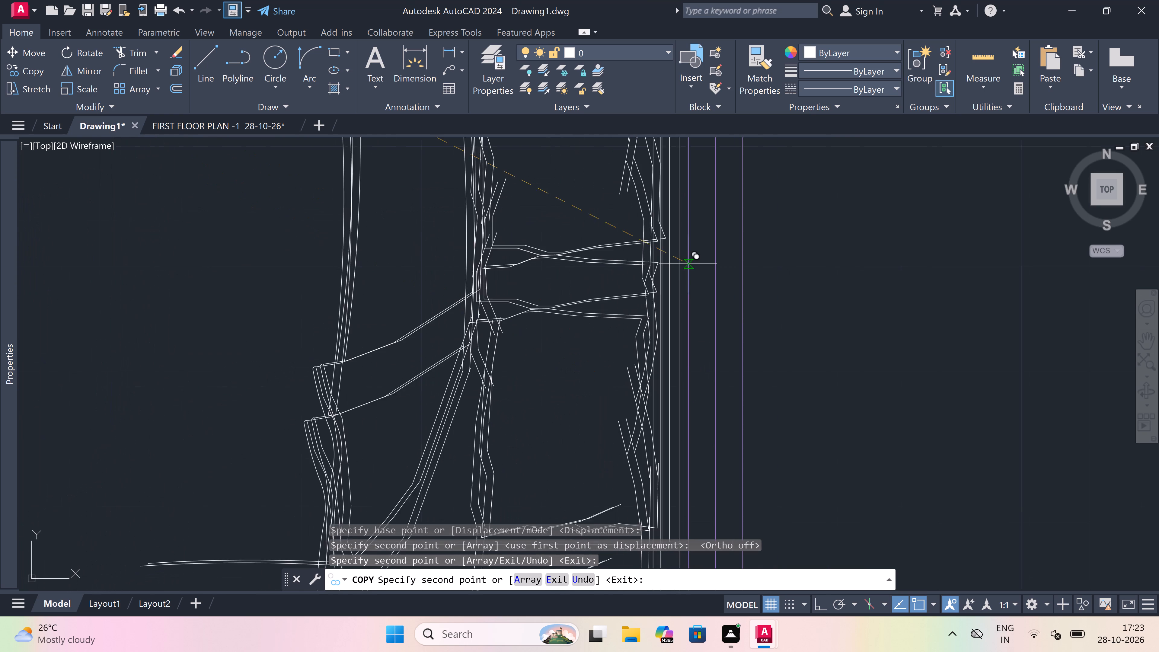
{"action": "scroll", "coordinate": [688, 264], "scroll_direction": "down", "scroll_amount": 4}
{"action": "scroll", "coordinate": [663, 361], "scroll_direction": "up", "scroll_amount": 4}
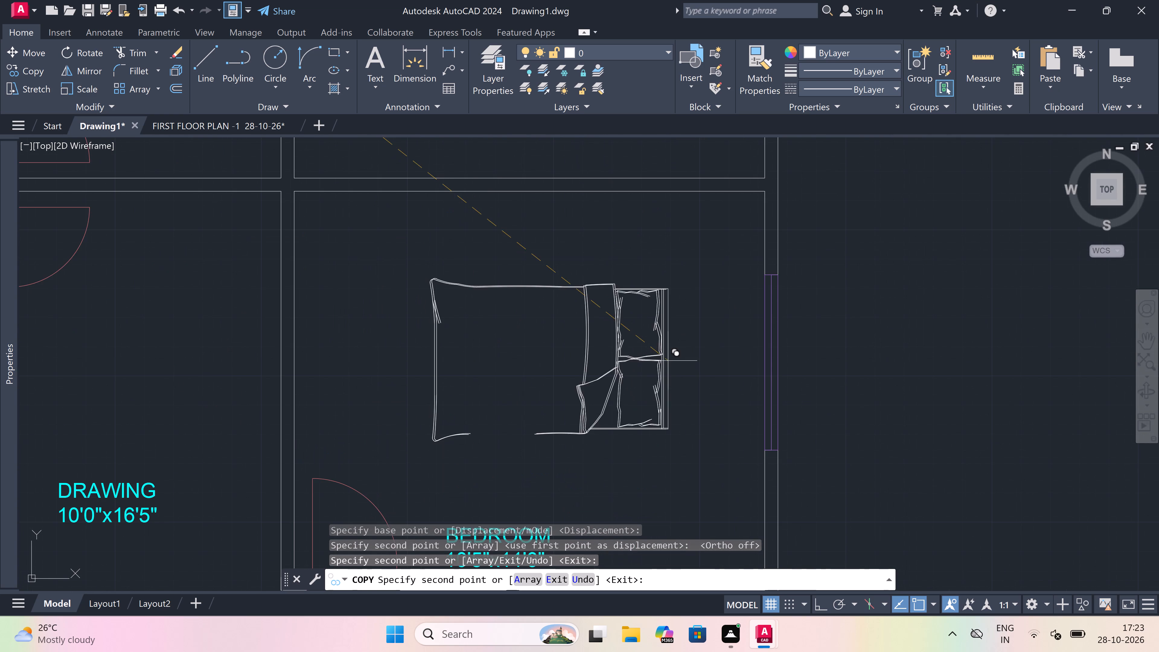
{"action": "scroll", "coordinate": [774, 366], "scroll_direction": "up", "scroll_amount": 3}
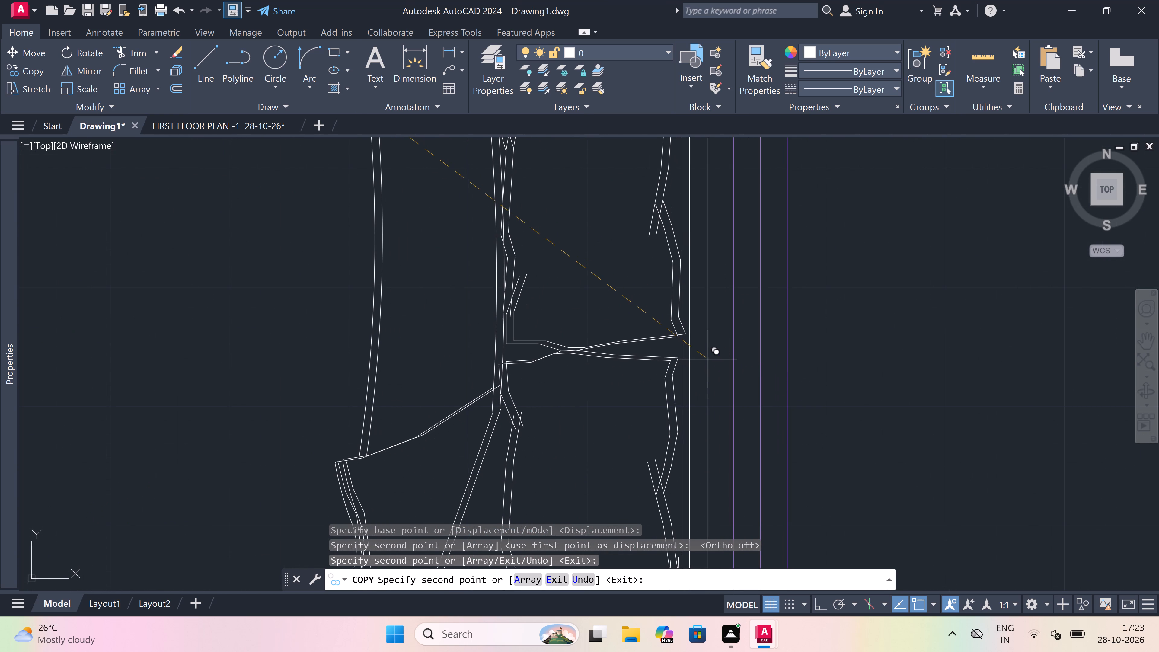
{"action": "left_click", "coordinate": [712, 359]}
Place another bed copy in the southeast 10'0"x13'5" bedroom, headboard beside the east wall's window.
{"action": "scroll", "coordinate": [709, 247], "scroll_direction": "down", "scroll_amount": 10}
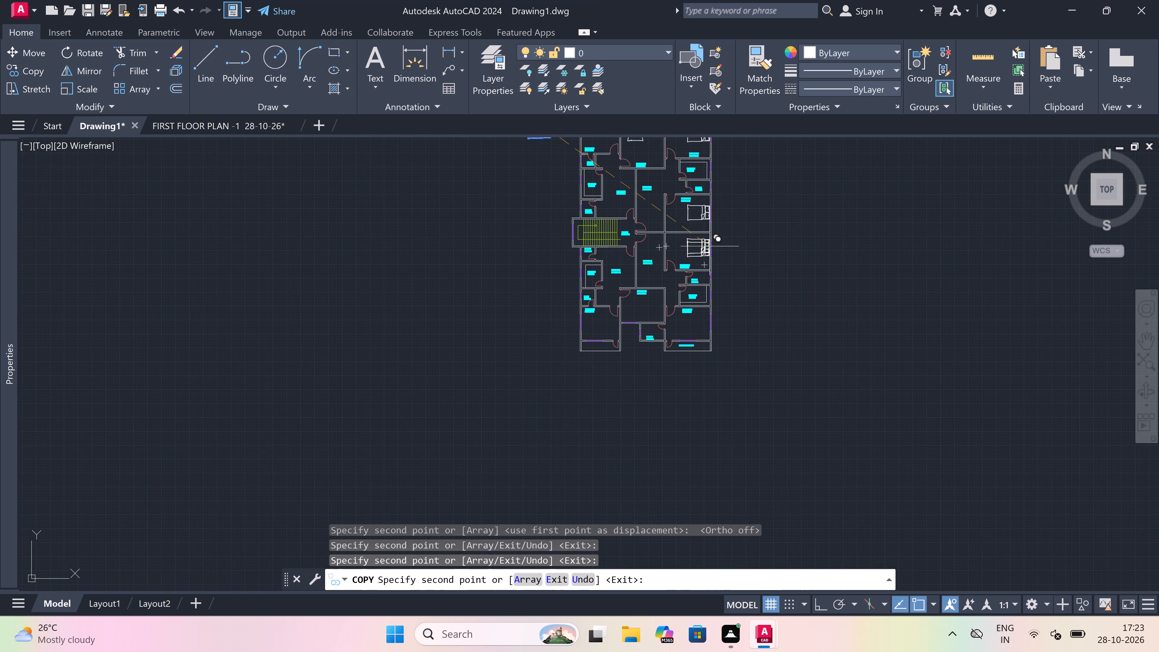
{"action": "scroll", "coordinate": [710, 356], "scroll_direction": "up", "scroll_amount": 4}
{"action": "scroll", "coordinate": [685, 386], "scroll_direction": "down", "scroll_amount": 4}
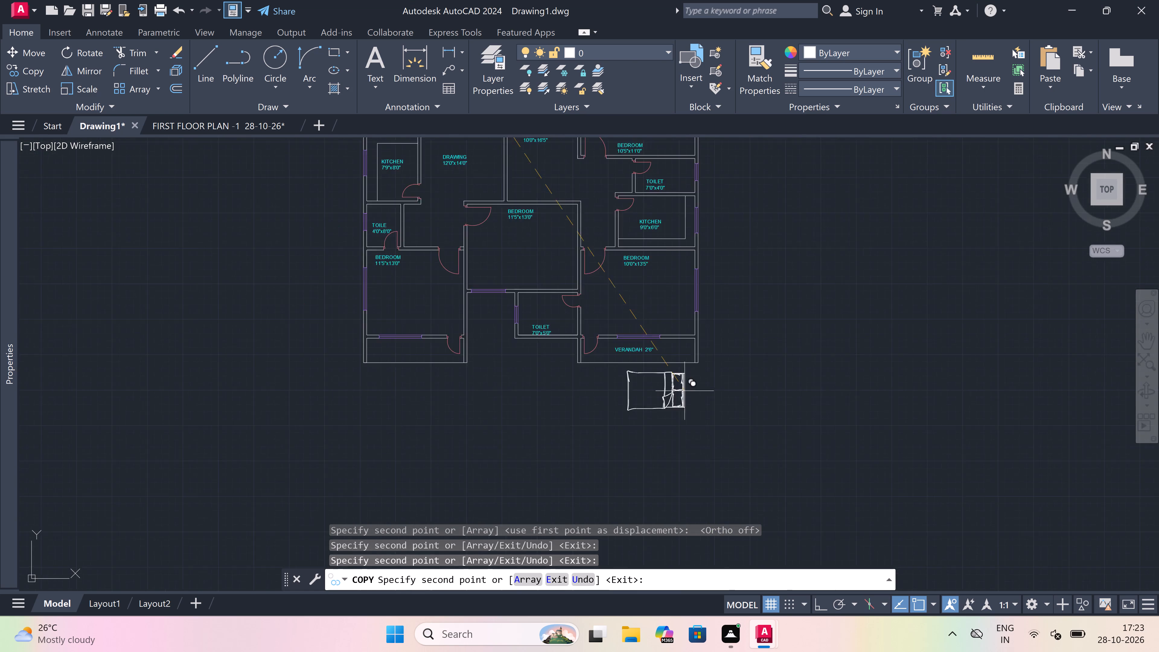
{"action": "scroll", "coordinate": [678, 276], "scroll_direction": "up", "scroll_amount": 3}
{"action": "scroll", "coordinate": [678, 281], "scroll_direction": "down", "scroll_amount": 2}
{"action": "scroll", "coordinate": [685, 355], "scroll_direction": "up", "scroll_amount": 3}
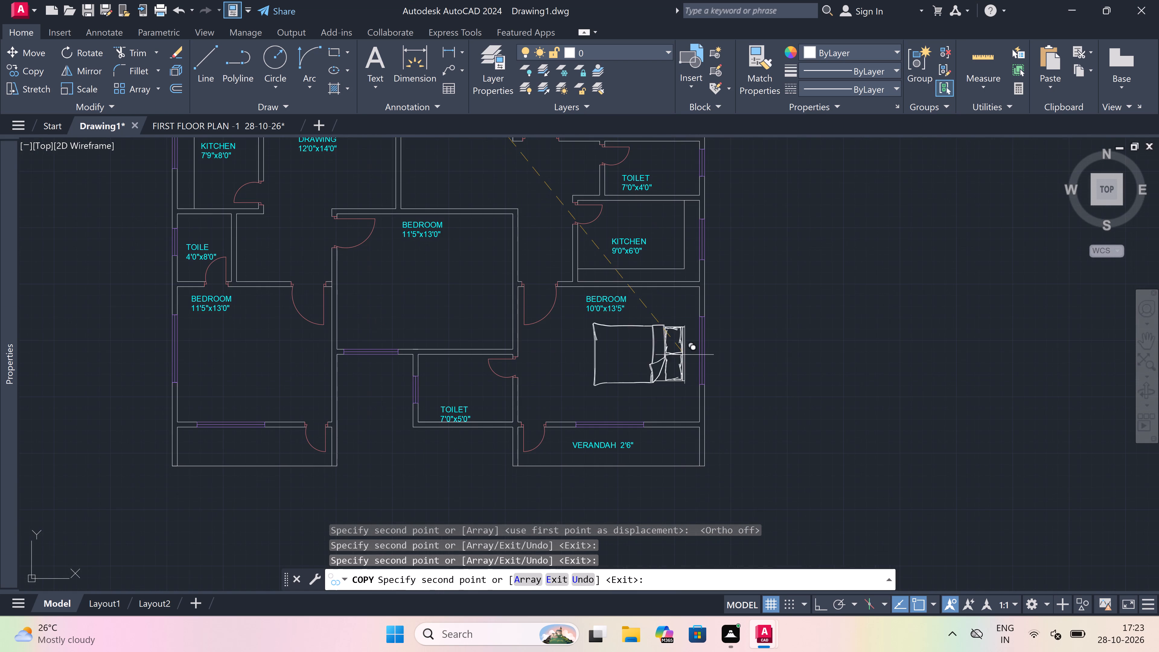
{"action": "scroll", "coordinate": [700, 349], "scroll_direction": "up", "scroll_amount": 2}
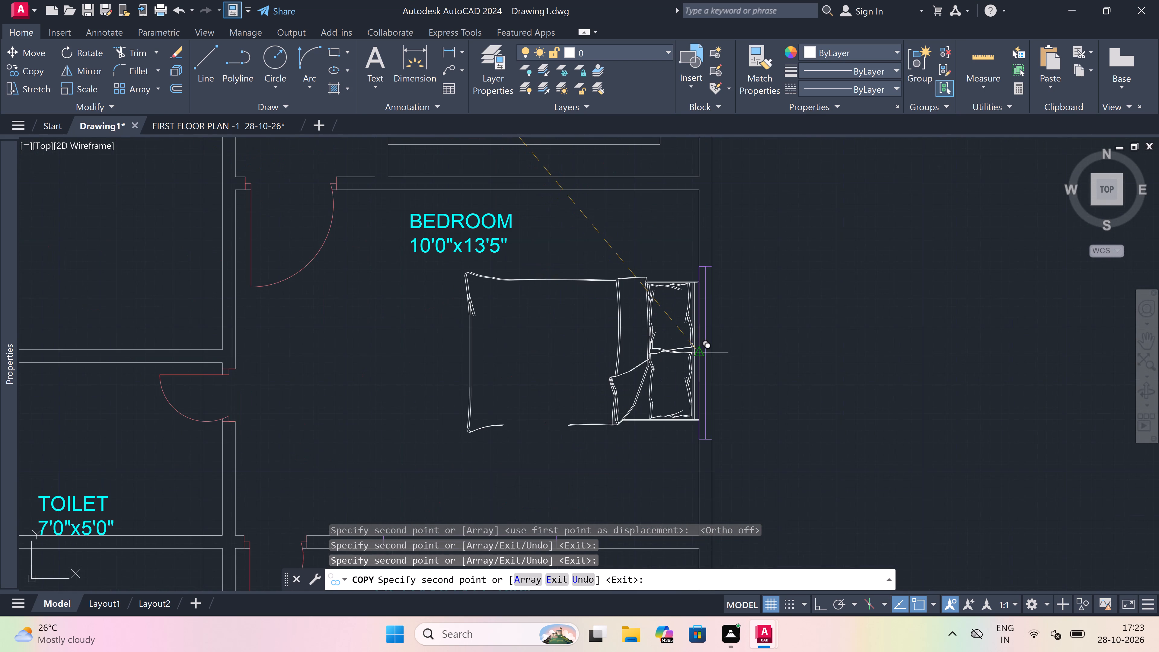
{"action": "scroll", "coordinate": [683, 356], "scroll_direction": "up", "scroll_amount": 1}
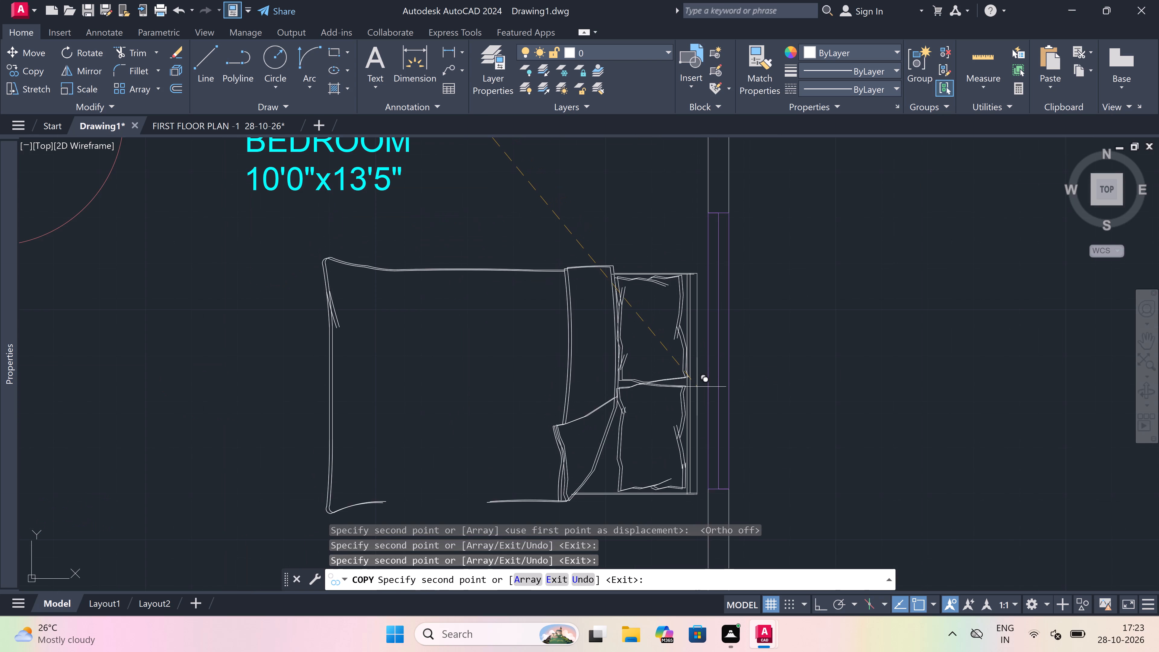
{"action": "scroll", "coordinate": [697, 390], "scroll_direction": "up", "scroll_amount": 2}
{"action": "left_click", "coordinate": [697, 390]}
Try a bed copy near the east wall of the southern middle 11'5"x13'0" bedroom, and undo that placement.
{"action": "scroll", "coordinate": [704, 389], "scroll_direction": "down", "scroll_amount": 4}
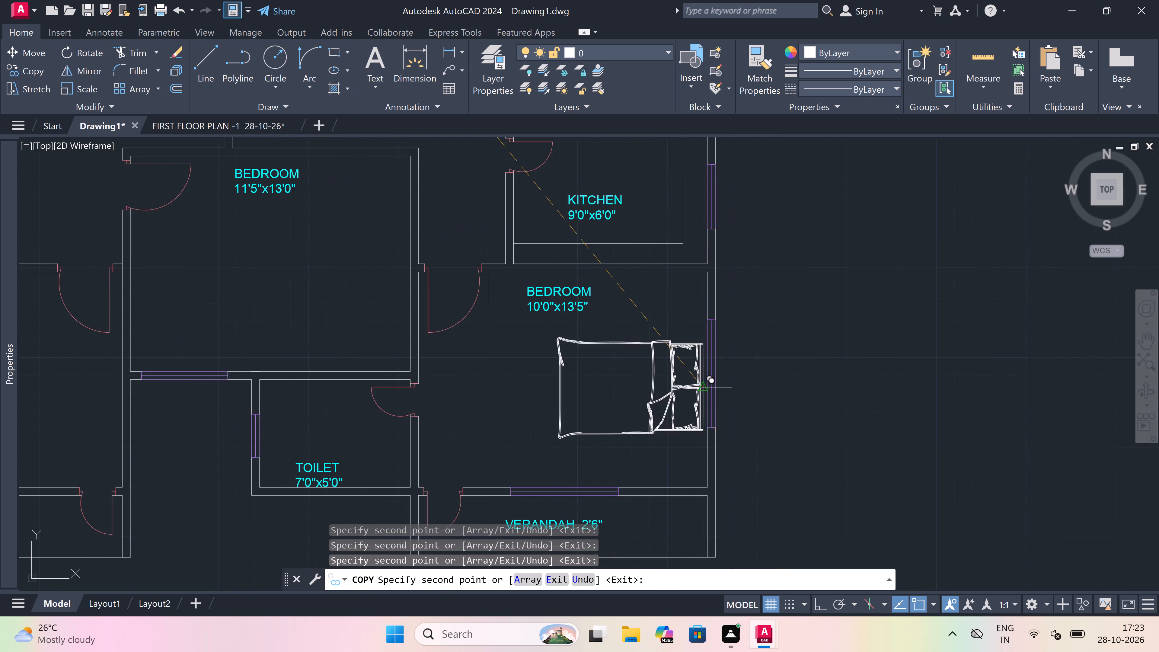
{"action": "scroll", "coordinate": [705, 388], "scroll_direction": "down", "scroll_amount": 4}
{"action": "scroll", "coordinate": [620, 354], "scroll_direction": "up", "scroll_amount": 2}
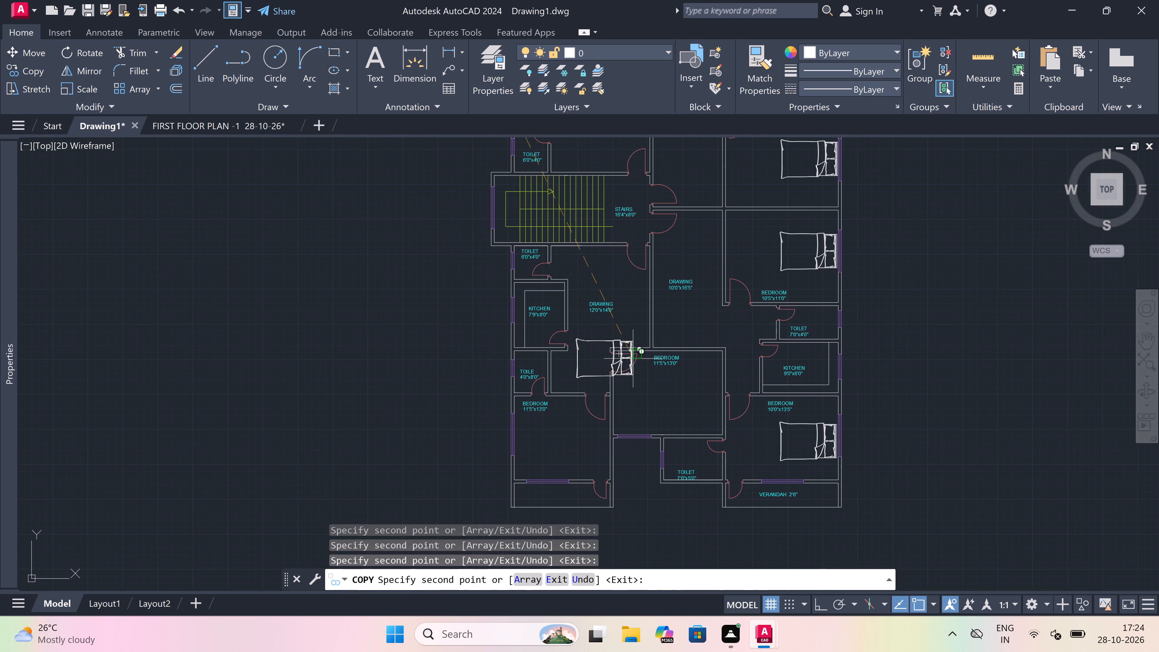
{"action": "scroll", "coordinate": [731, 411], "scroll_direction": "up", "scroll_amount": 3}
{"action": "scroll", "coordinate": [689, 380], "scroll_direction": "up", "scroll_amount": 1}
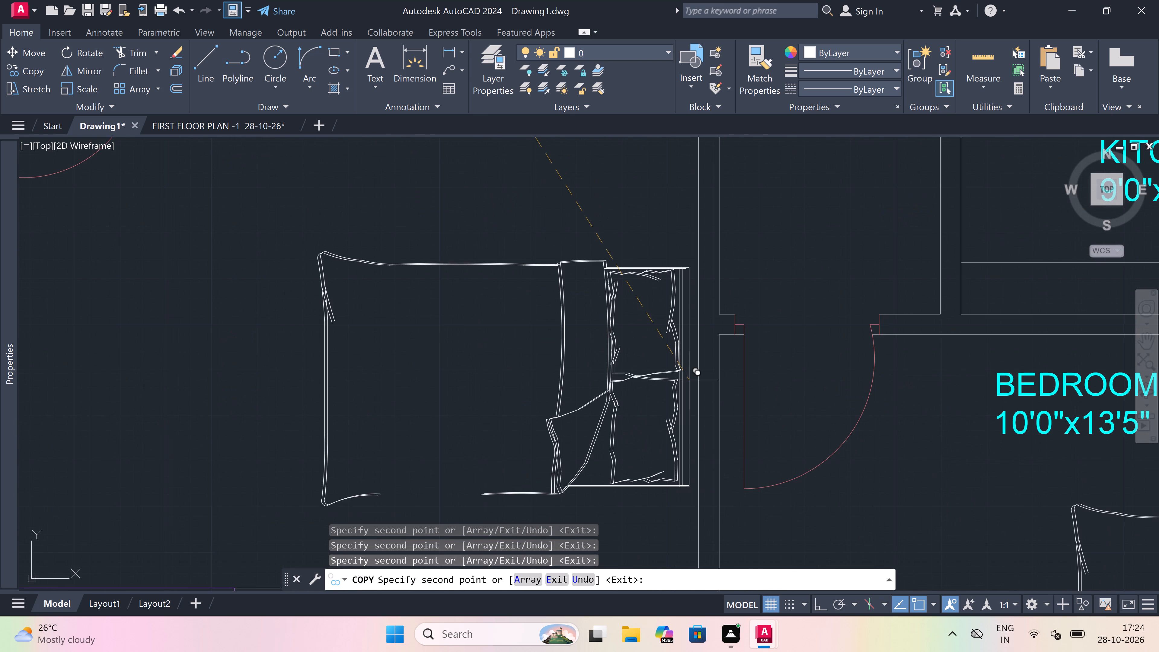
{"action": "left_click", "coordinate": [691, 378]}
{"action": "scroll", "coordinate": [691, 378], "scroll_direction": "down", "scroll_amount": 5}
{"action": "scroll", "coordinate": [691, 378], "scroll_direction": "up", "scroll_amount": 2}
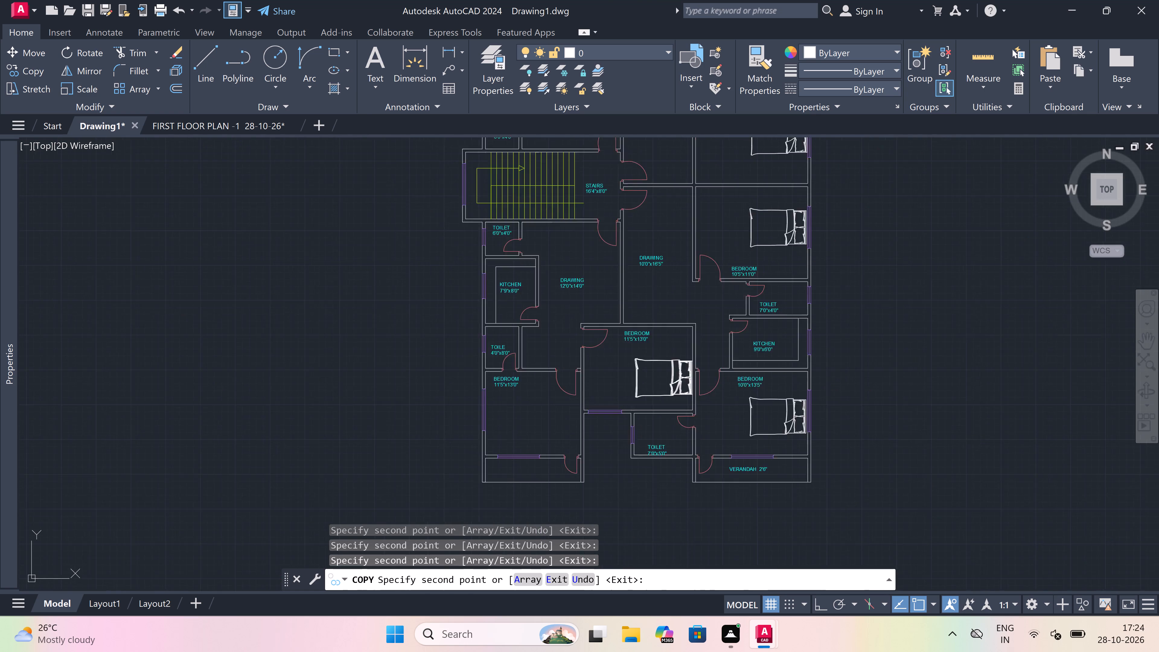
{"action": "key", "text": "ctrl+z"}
Place a bed copy in the southern middle 11'5"x13'0" bedroom, headboard close against the east wall, and finish copying.
{"action": "scroll", "coordinate": [691, 378], "scroll_direction": "up", "scroll_amount": 1}
{"action": "scroll", "coordinate": [692, 378], "scroll_direction": "down", "scroll_amount": 5}
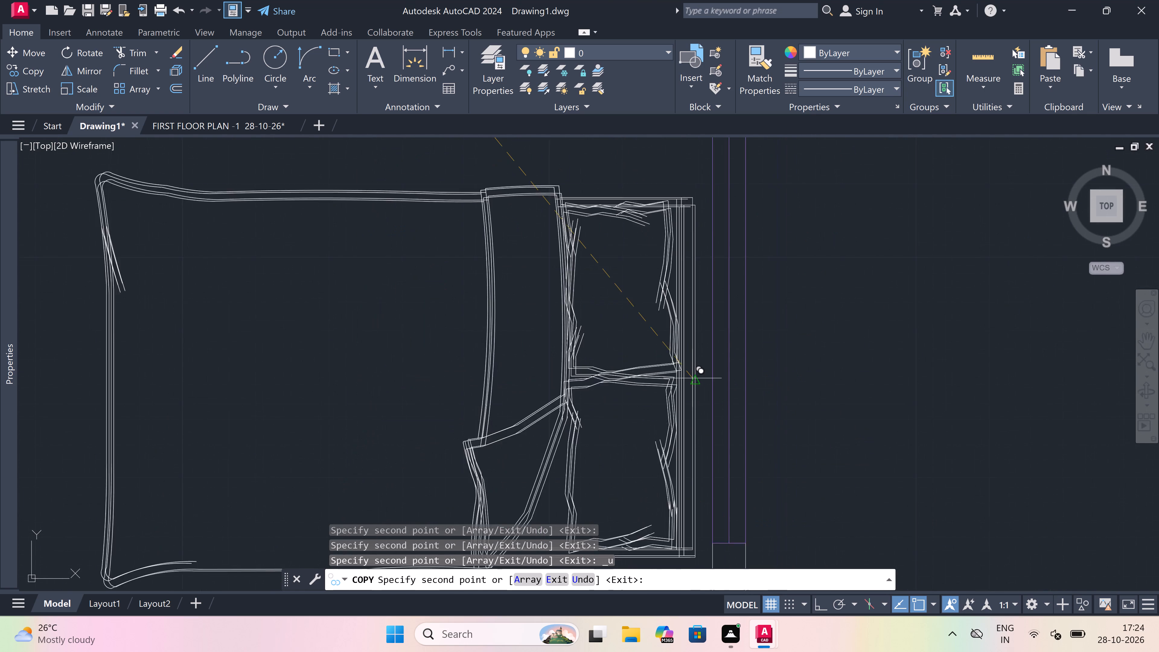
{"action": "scroll", "coordinate": [692, 378], "scroll_direction": "down", "scroll_amount": 2}
{"action": "scroll", "coordinate": [469, 342], "scroll_direction": "up", "scroll_amount": 2}
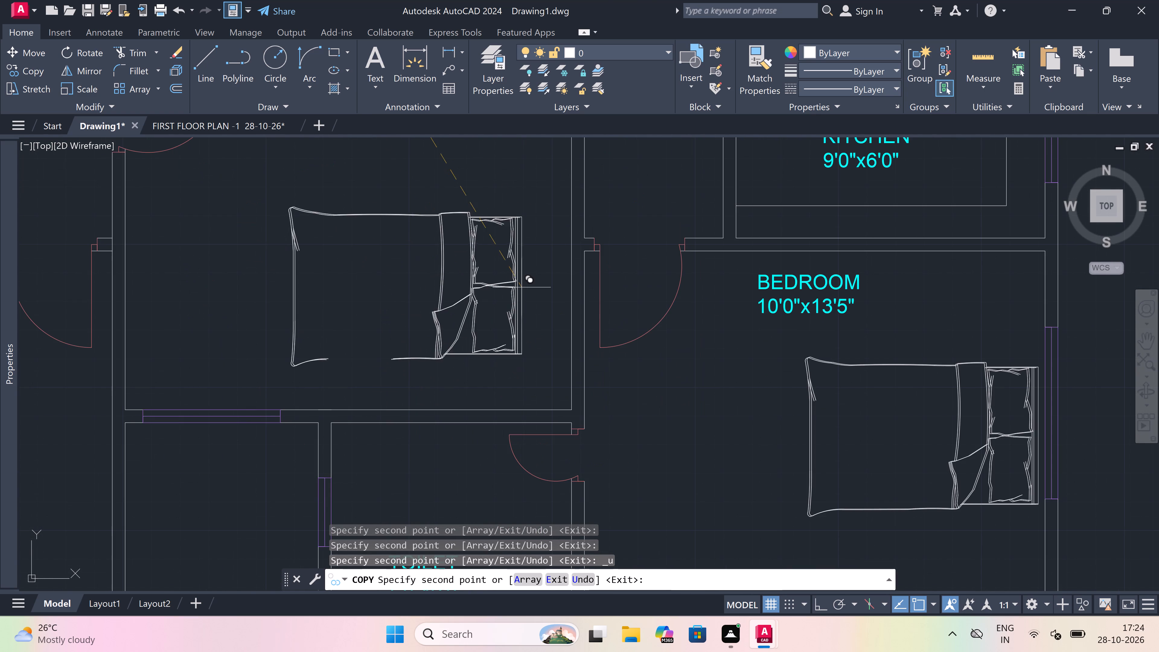
{"action": "scroll", "coordinate": [568, 228], "scroll_direction": "up", "scroll_amount": 4}
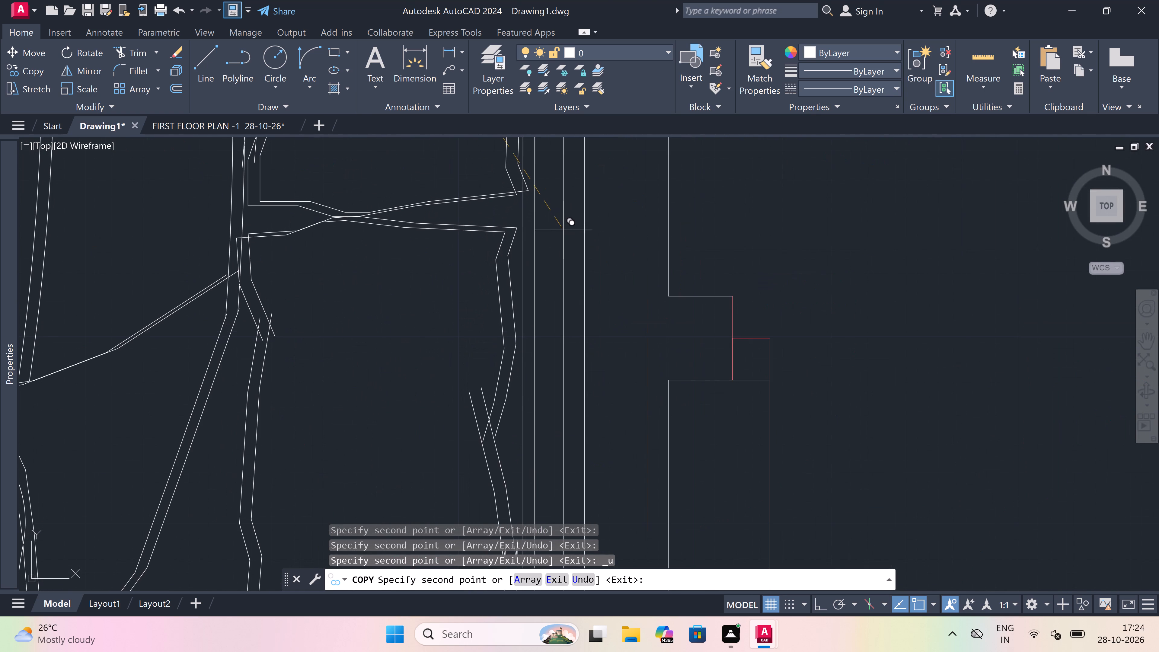
{"action": "left_click", "coordinate": [557, 246]}
{"action": "scroll", "coordinate": [748, 379], "scroll_direction": "down", "scroll_amount": 9}
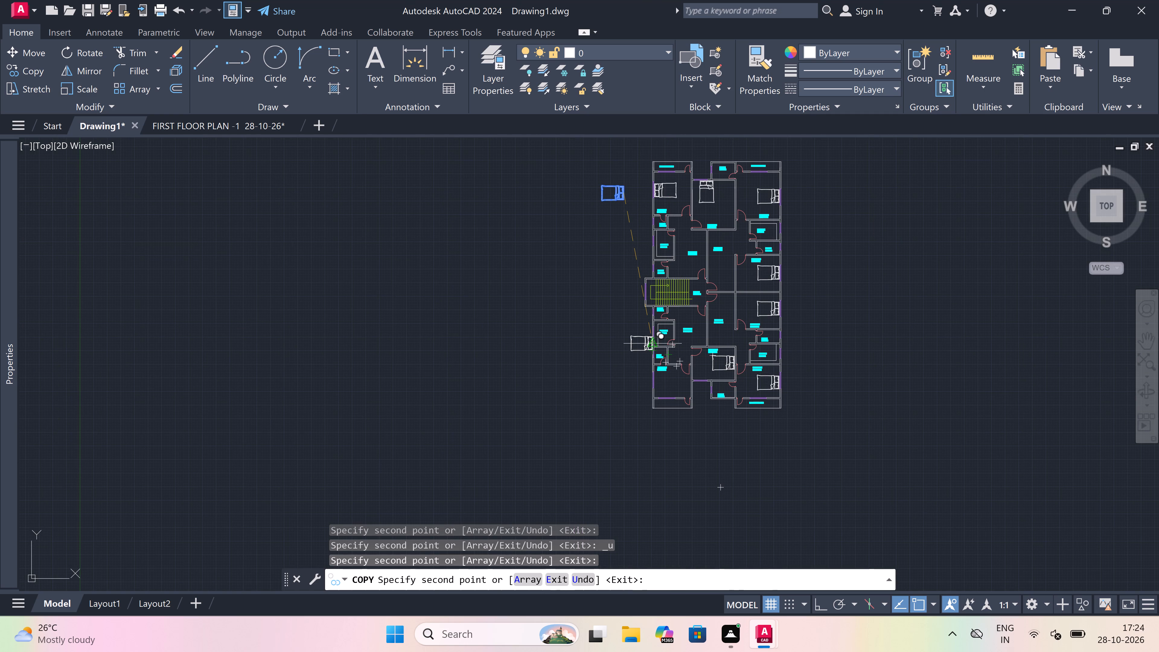
{"action": "key", "text": "Escape"}
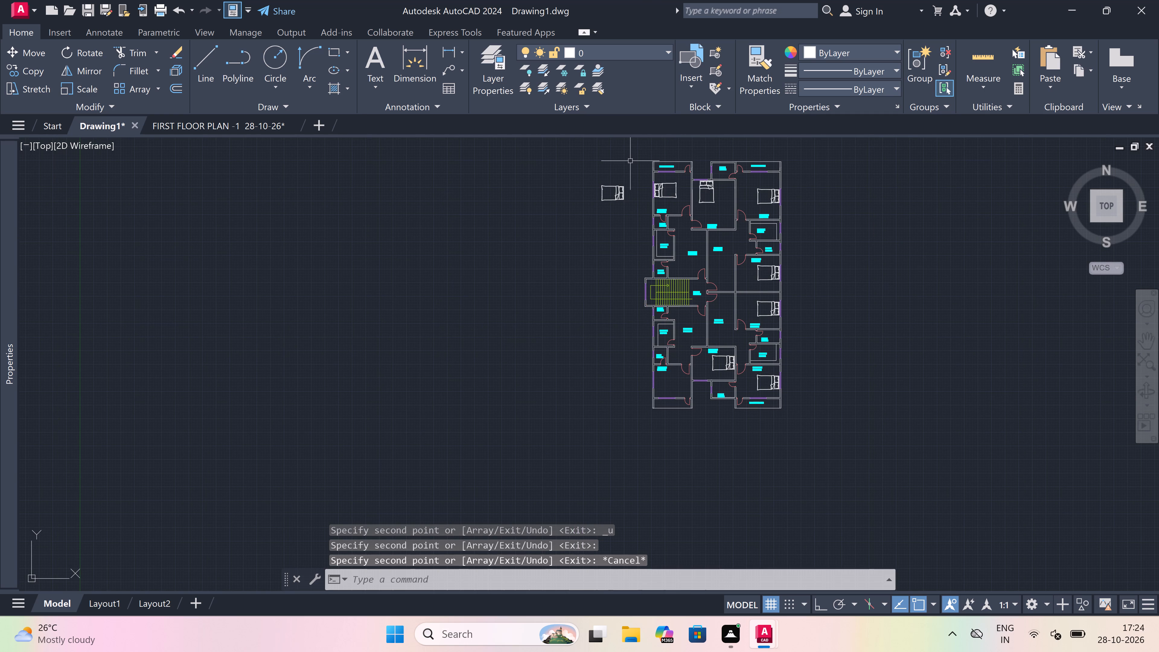
Rotate the spare bed outside the plan half a turn so its headboard faces west.
{"action": "scroll", "coordinate": [630, 161], "scroll_direction": "up", "scroll_amount": 2}
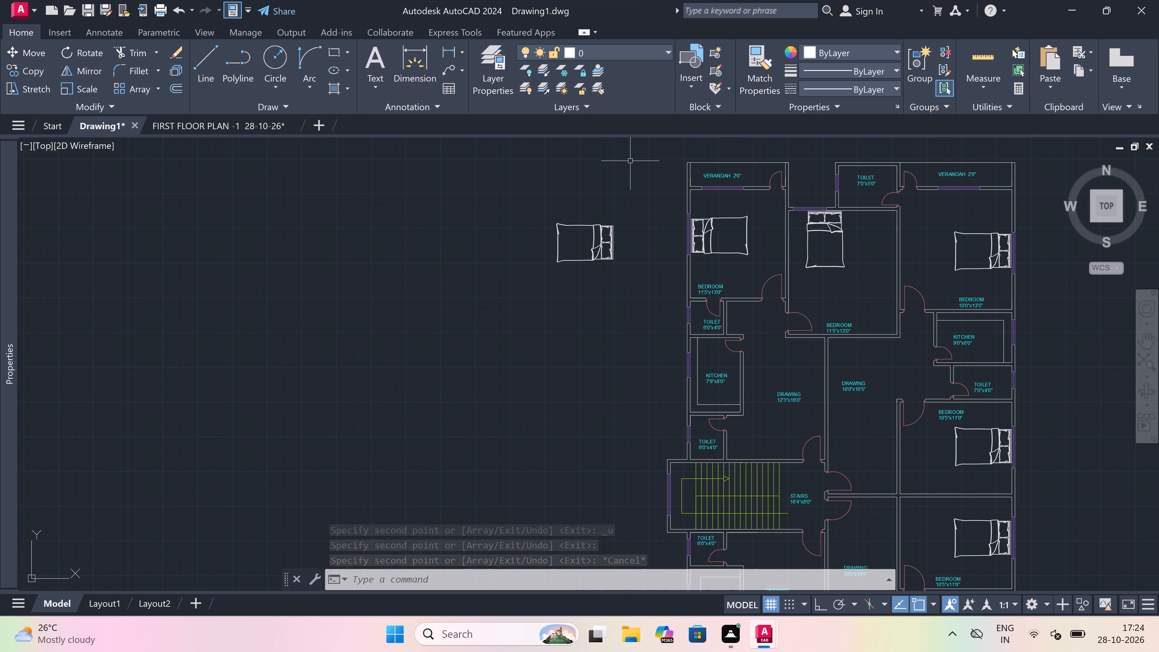
{"action": "scroll", "coordinate": [621, 193], "scroll_direction": "up", "scroll_amount": 2}
{"action": "left_click", "coordinate": [633, 227]}
{"action": "left_click_drag", "start_coordinate": [244, 527], "coordinate": [244, 497]}
{"action": "left_click", "coordinate": [87, 48]}
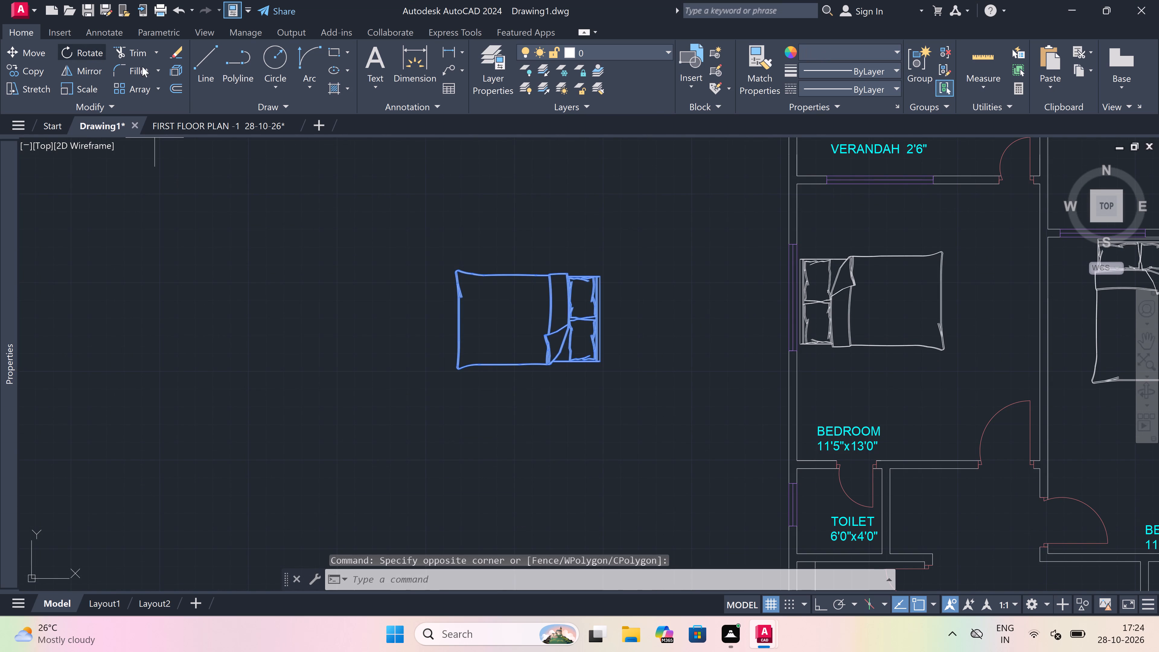
{"action": "left_click", "coordinate": [542, 312]}
{"action": "key", "text": "F8"}
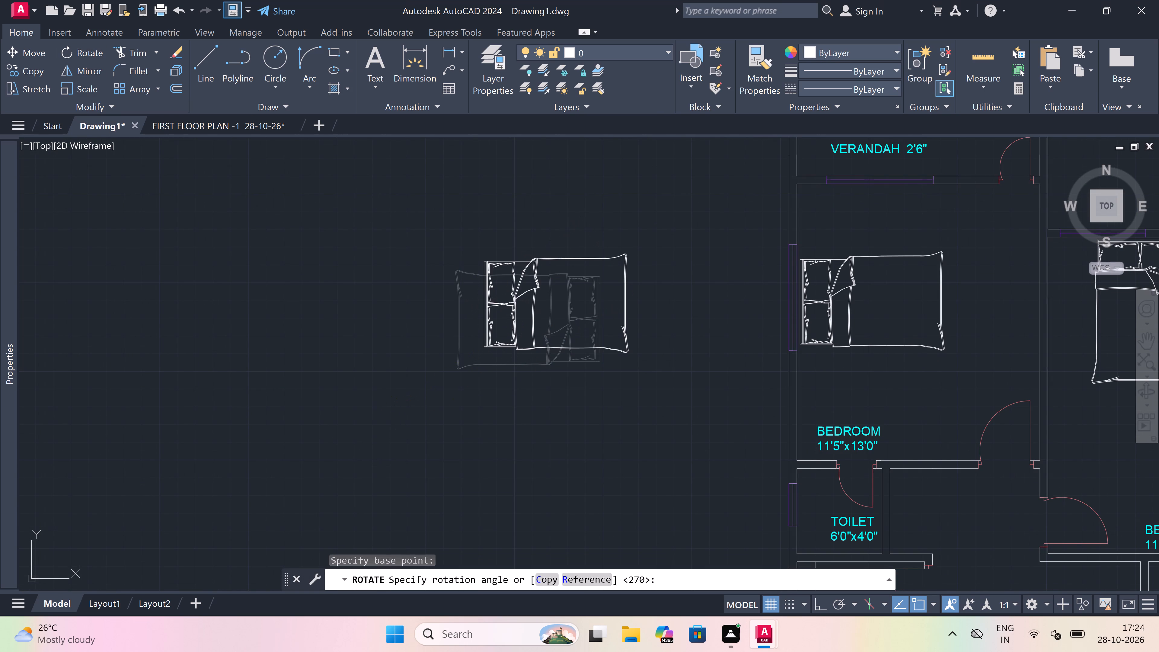
{"action": "left_click_drag", "start_coordinate": [263, 269], "coordinate": [323, 265]}
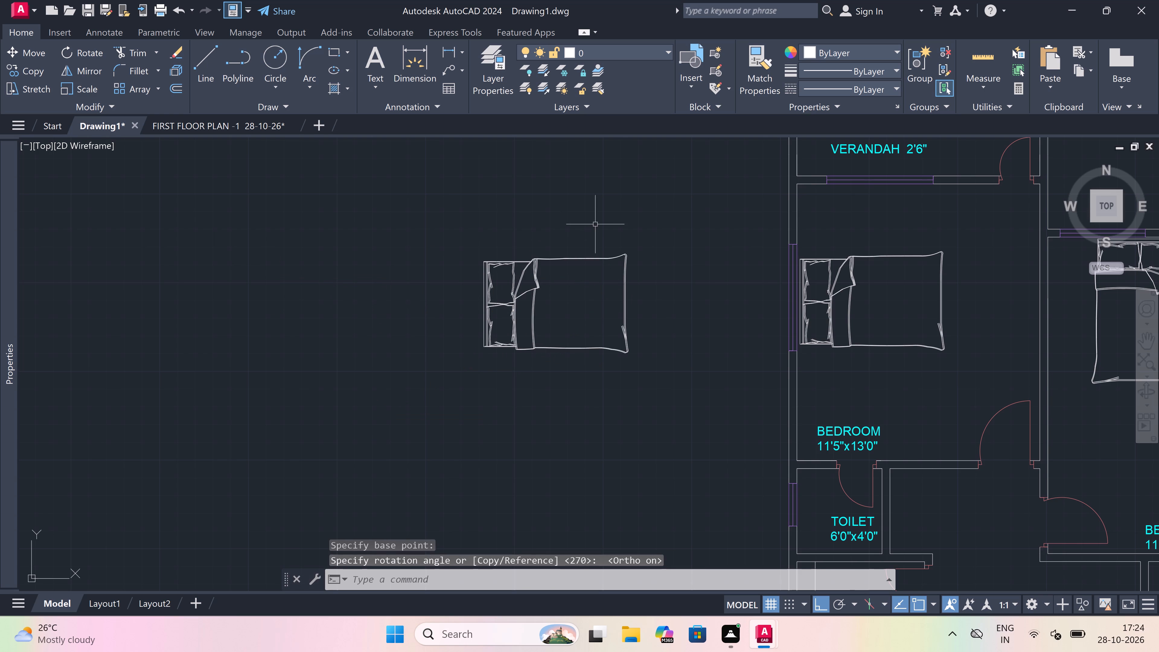
Move the rotated spare bed into the southwest 11'5"x13'0" bedroom, headboard beside the west wall's window.
{"action": "left_click_drag", "start_coordinate": [677, 237], "coordinate": [654, 250]}
{"action": "left_click_drag", "start_coordinate": [329, 483], "coordinate": [327, 477]}
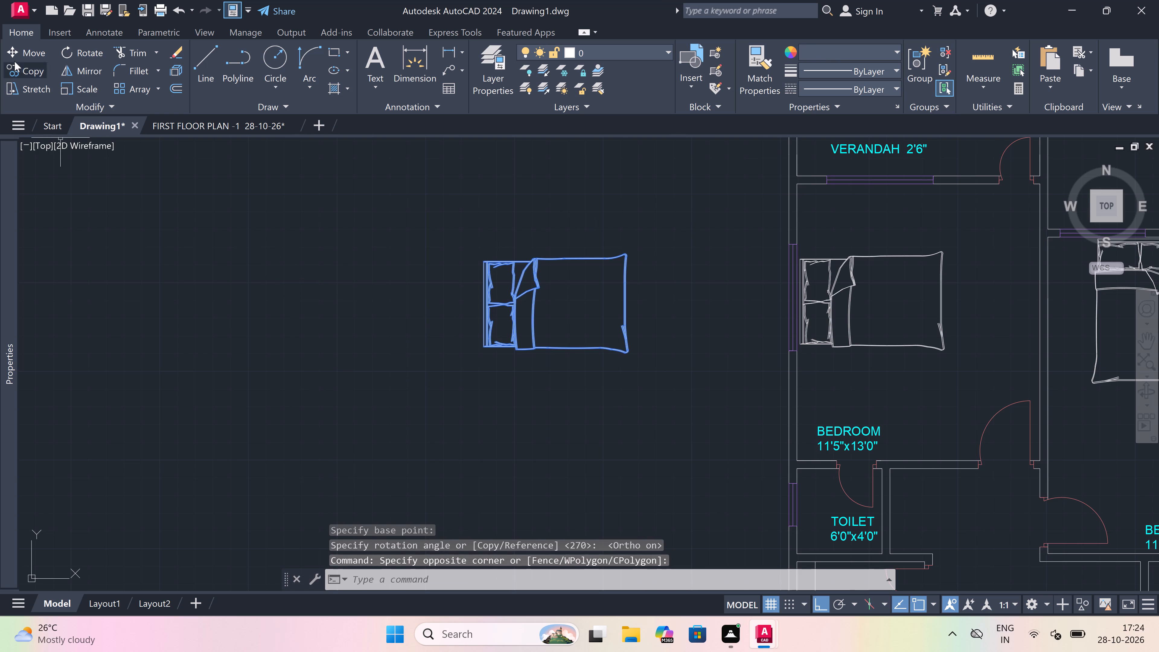
{"action": "left_click_drag", "start_coordinate": [25, 49], "coordinate": [30, 52]}
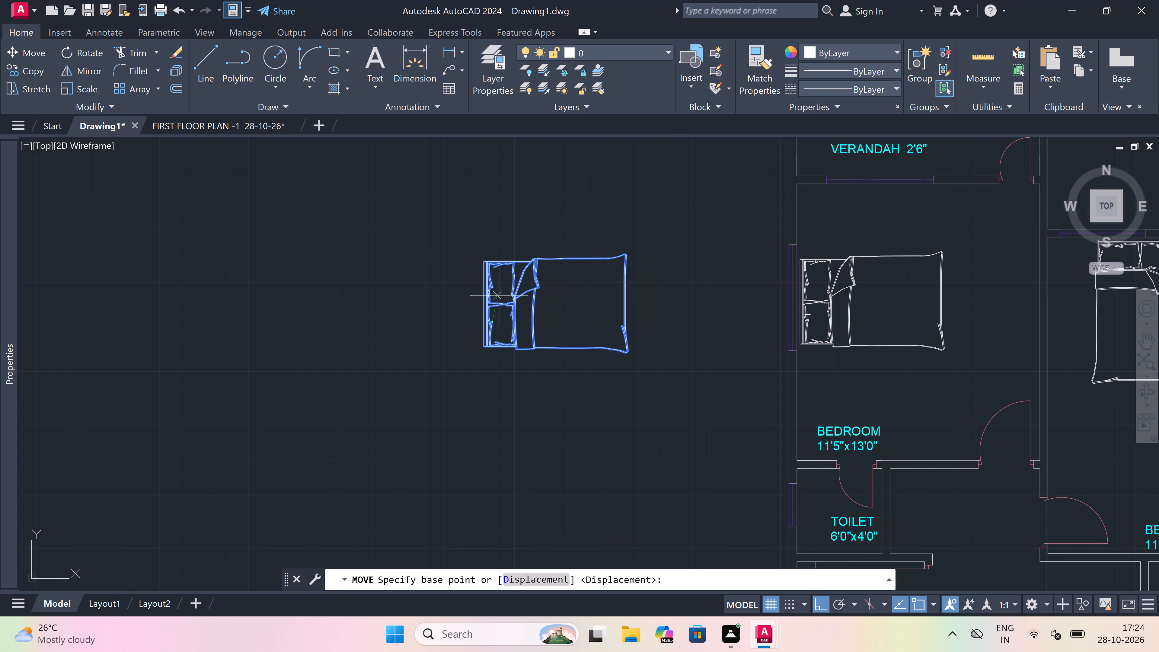
{"action": "left_click_drag", "start_coordinate": [480, 303], "coordinate": [514, 284]}
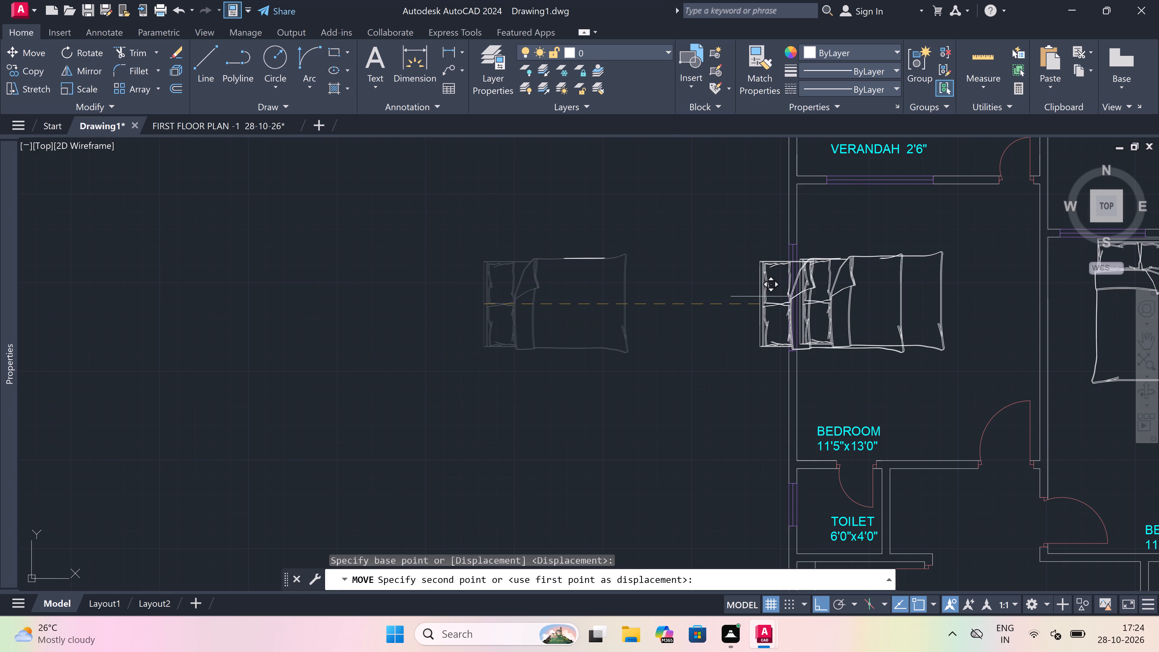
{"action": "key", "text": "F8"}
{"action": "scroll", "coordinate": [726, 248], "scroll_direction": "down", "scroll_amount": 6}
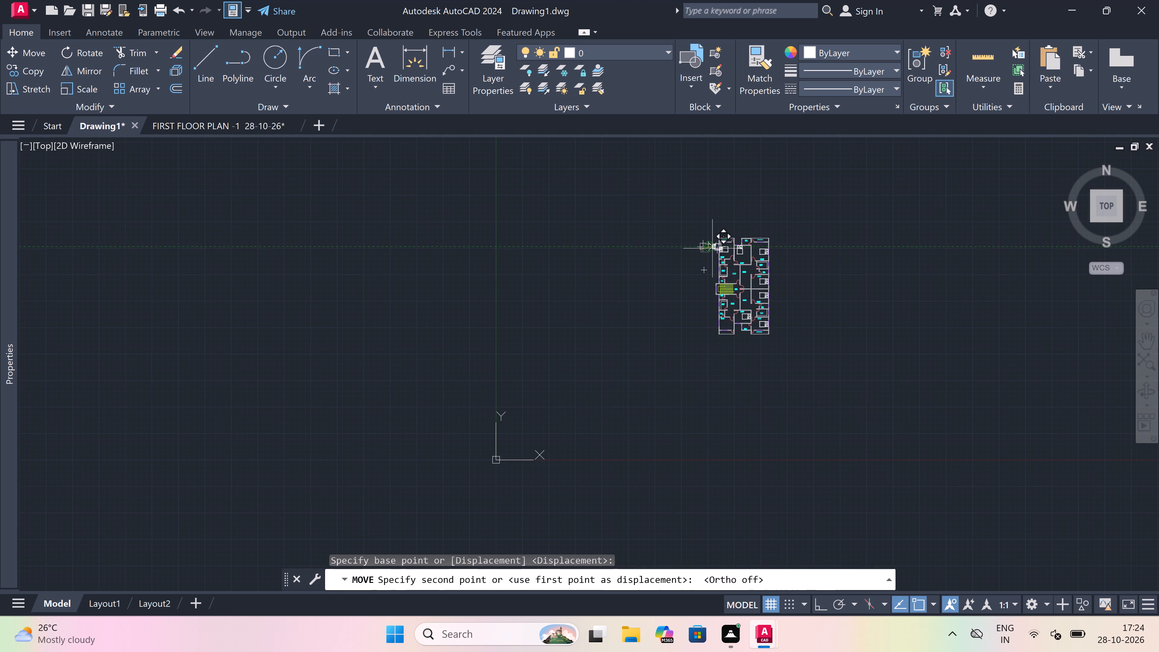
{"action": "scroll", "coordinate": [724, 307], "scroll_direction": "up", "scroll_amount": 3}
{"action": "scroll", "coordinate": [688, 388], "scroll_direction": "up", "scroll_amount": 2}
{"action": "scroll", "coordinate": [717, 366], "scroll_direction": "up", "scroll_amount": 3}
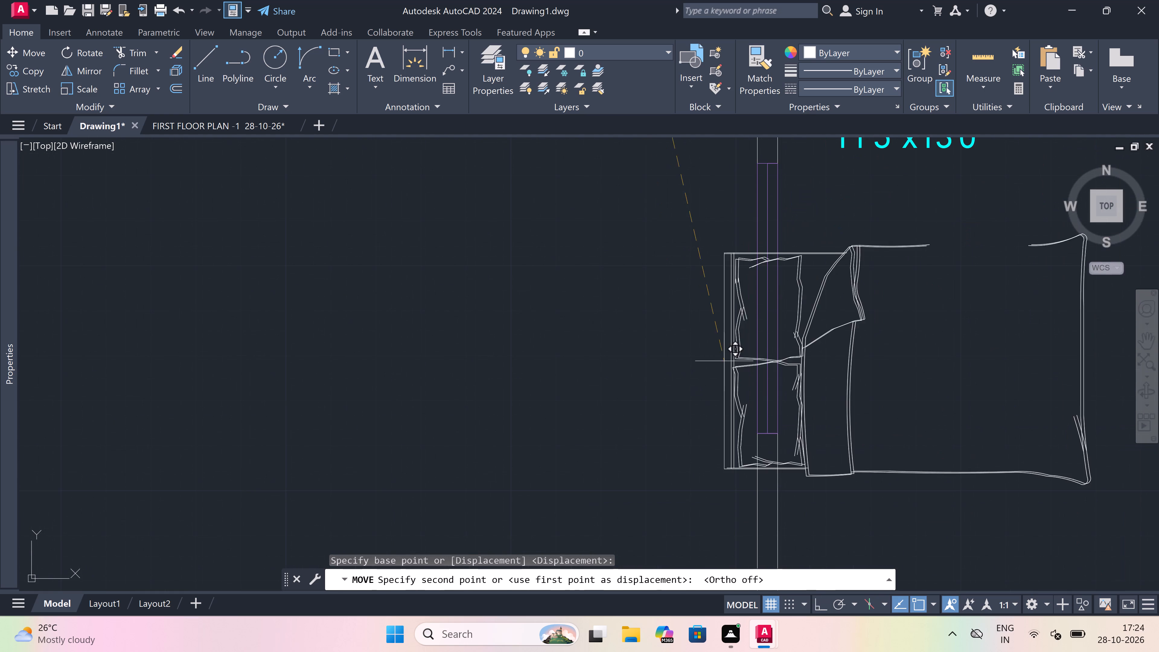
{"action": "scroll", "coordinate": [788, 314], "scroll_direction": "up", "scroll_amount": 1}
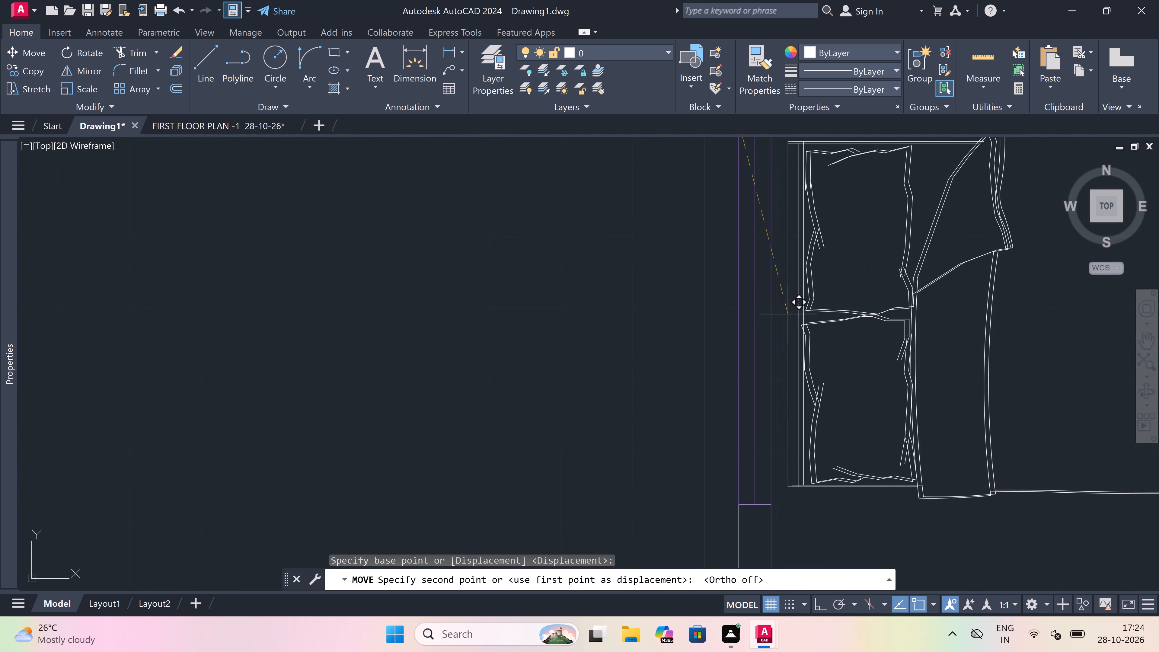
{"action": "left_click", "coordinate": [788, 314]}
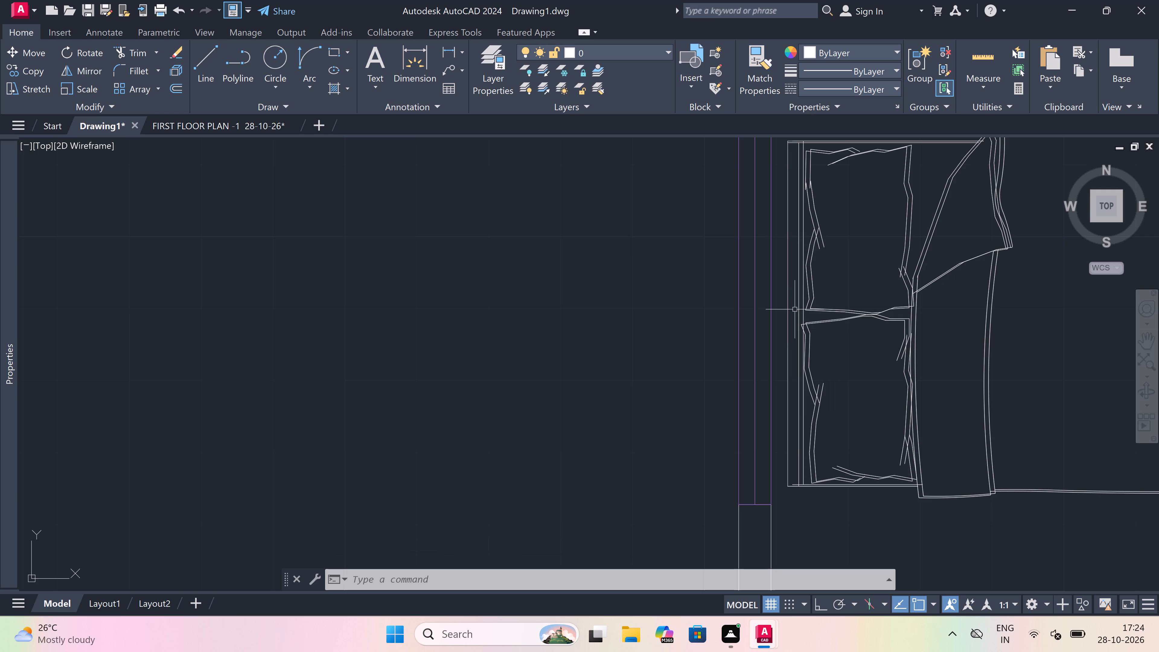
{"action": "key", "text": "Escape"}
Examine the whole floor plan to check the bed placement in every bedroom.
{"action": "scroll", "coordinate": [524, 373], "scroll_direction": "down", "scroll_amount": 8}
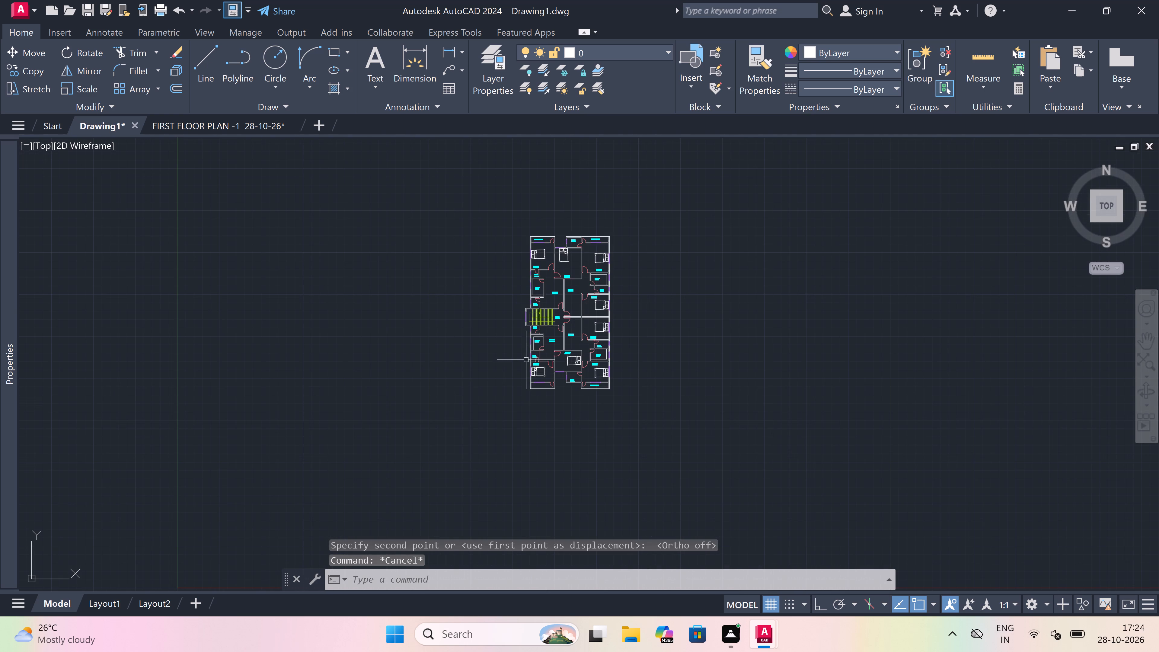
{"action": "scroll", "coordinate": [532, 226], "scroll_direction": "up", "scroll_amount": 2}
{"action": "scroll", "coordinate": [618, 359], "scroll_direction": "up", "scroll_amount": 3}
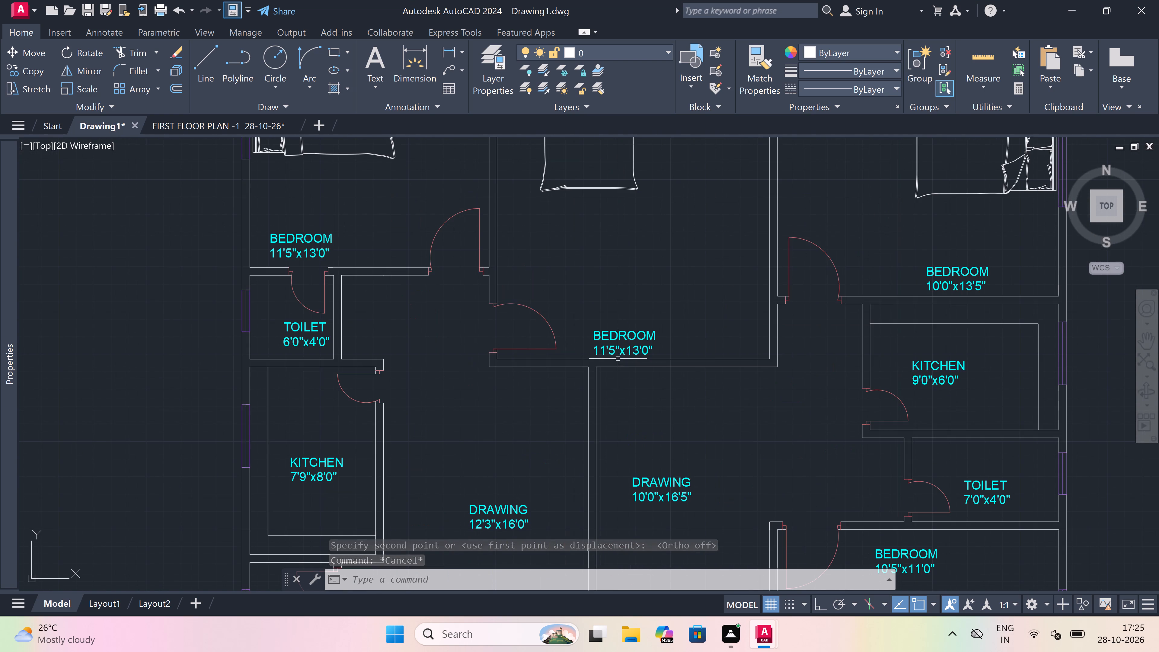
{"action": "scroll", "coordinate": [675, 266], "scroll_direction": "down", "scroll_amount": 3}
{"action": "scroll", "coordinate": [615, 331], "scroll_direction": "up", "scroll_amount": 2}
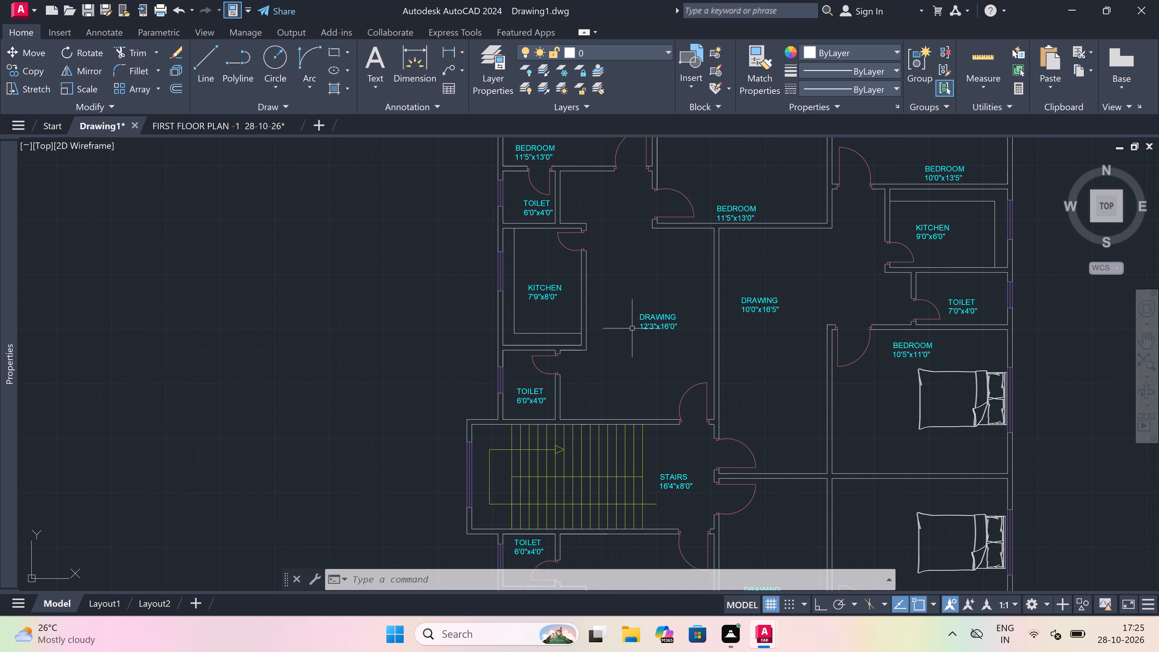
{"action": "scroll", "coordinate": [632, 328], "scroll_direction": "down", "scroll_amount": 4}
{"action": "scroll", "coordinate": [641, 379], "scroll_direction": "up", "scroll_amount": 2}
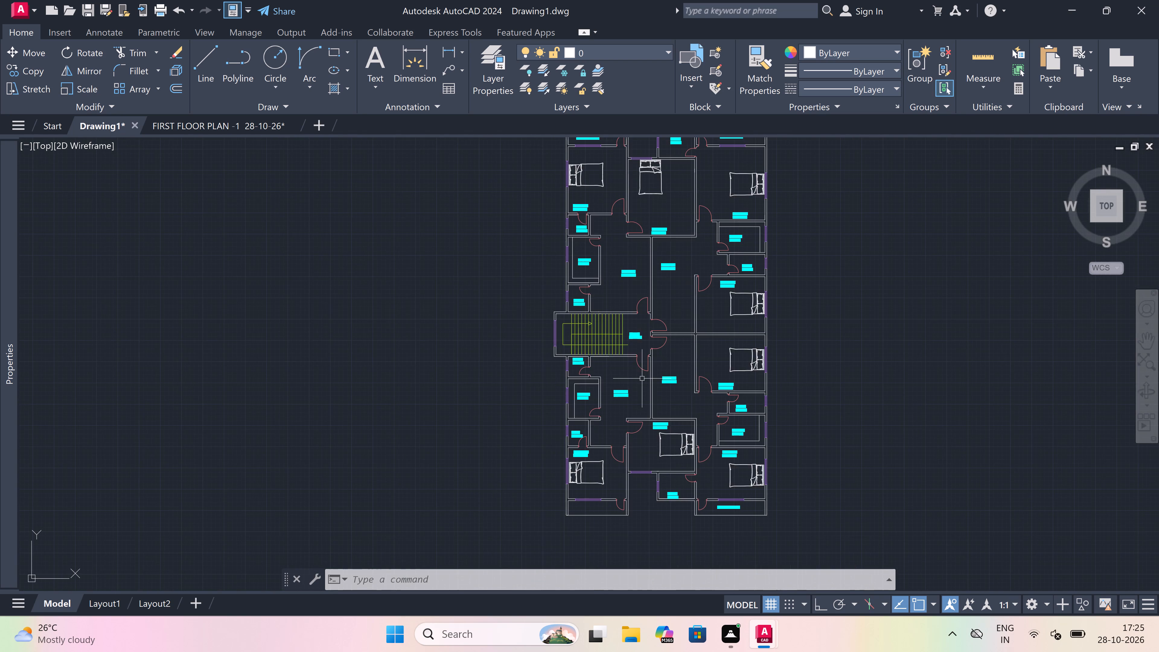
{"action": "scroll", "coordinate": [642, 379], "scroll_direction": "up", "scroll_amount": 2}
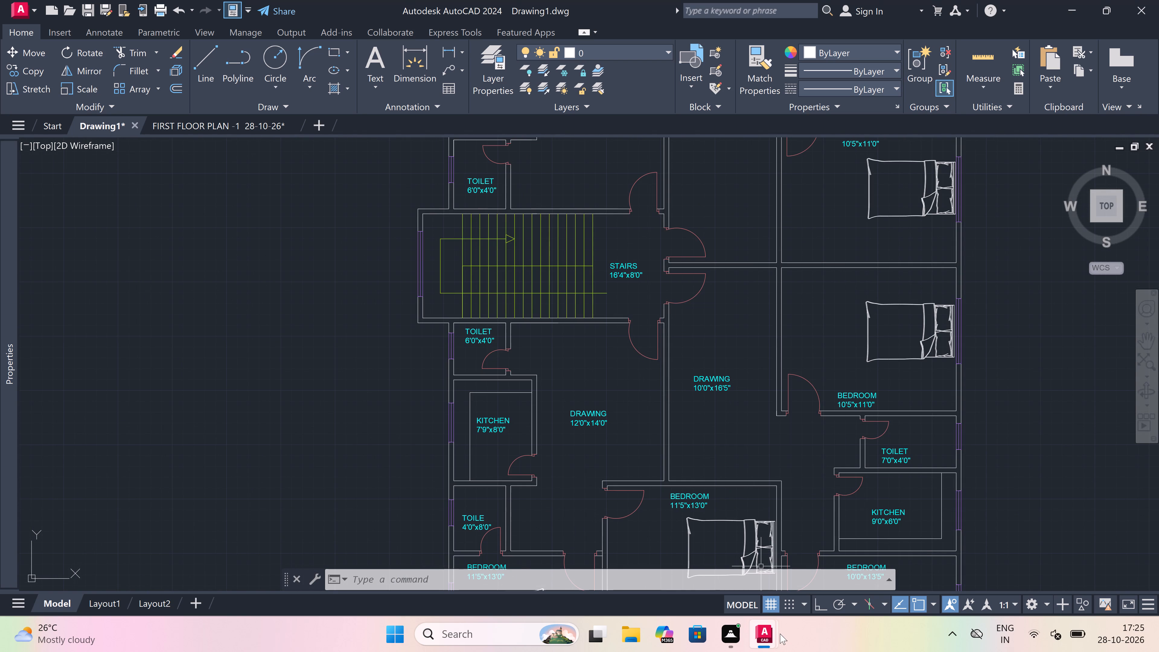
Switch to the FIRST FLOOR PLAN -1 28-10-26 drawing.
{"action": "left_click", "coordinate": [838, 545]}
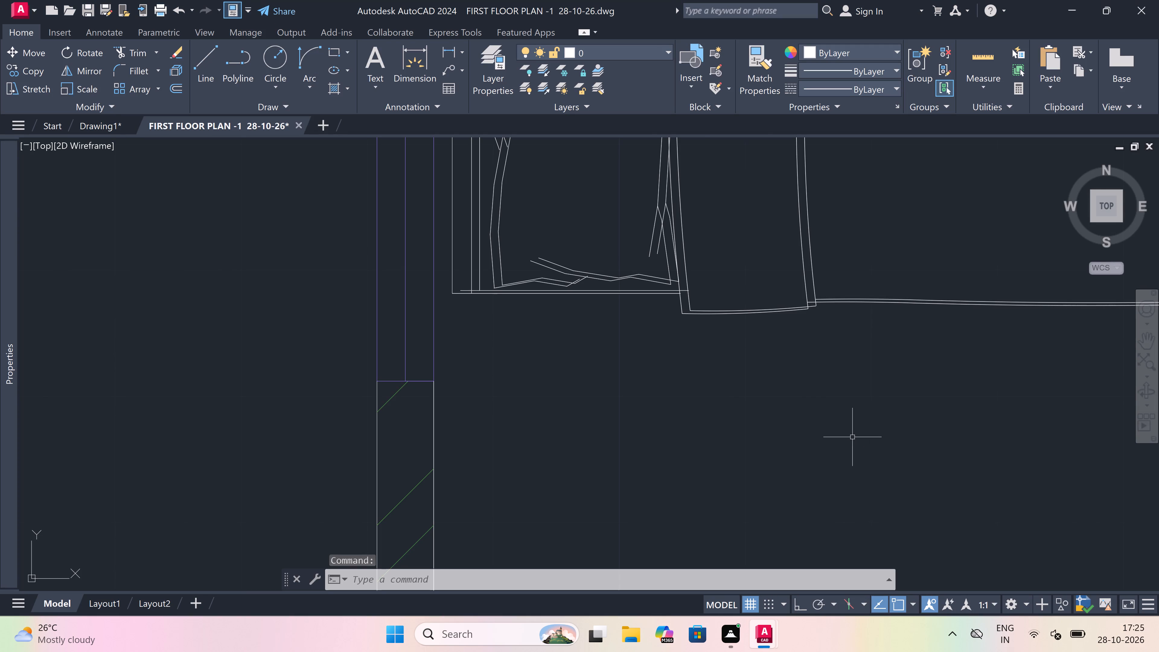
Copy the WC fixture from the 4'0"x7'0" toilet on the plan's north side to the clipboard.
{"action": "scroll", "coordinate": [727, 352], "scroll_direction": "down", "scroll_amount": 7}
{"action": "scroll", "coordinate": [864, 287], "scroll_direction": "up", "scroll_amount": 2}
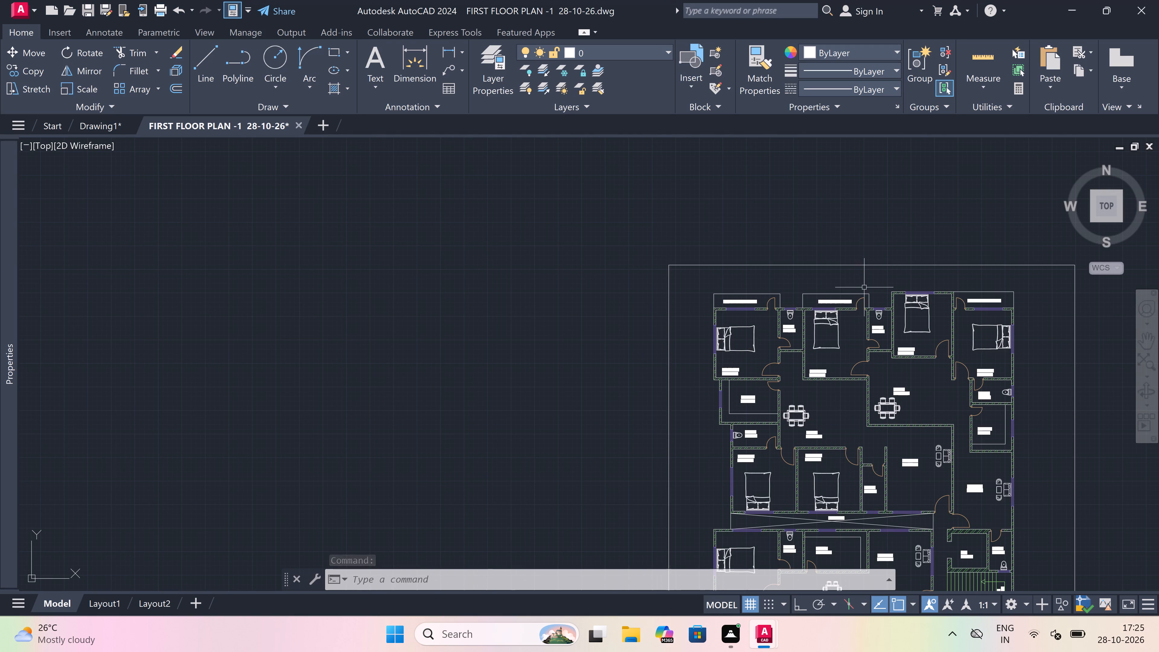
{"action": "scroll", "coordinate": [692, 359], "scroll_direction": "up", "scroll_amount": 1}
{"action": "scroll", "coordinate": [634, 346], "scroll_direction": "up", "scroll_amount": 2}
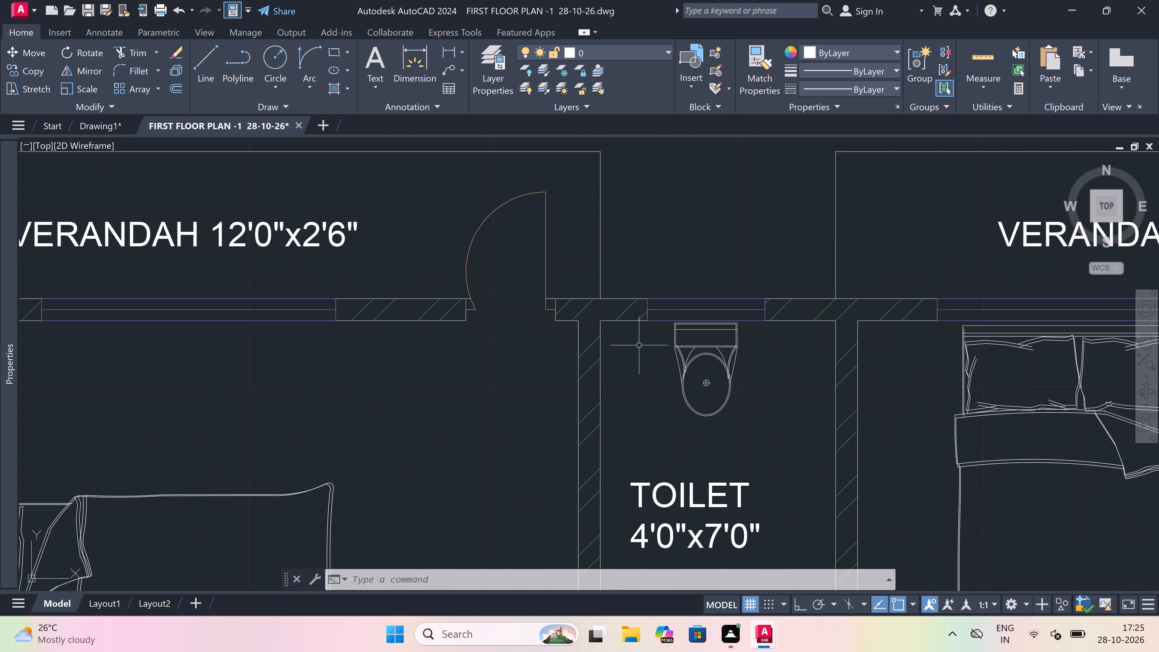
{"action": "left_click", "coordinate": [696, 359]}
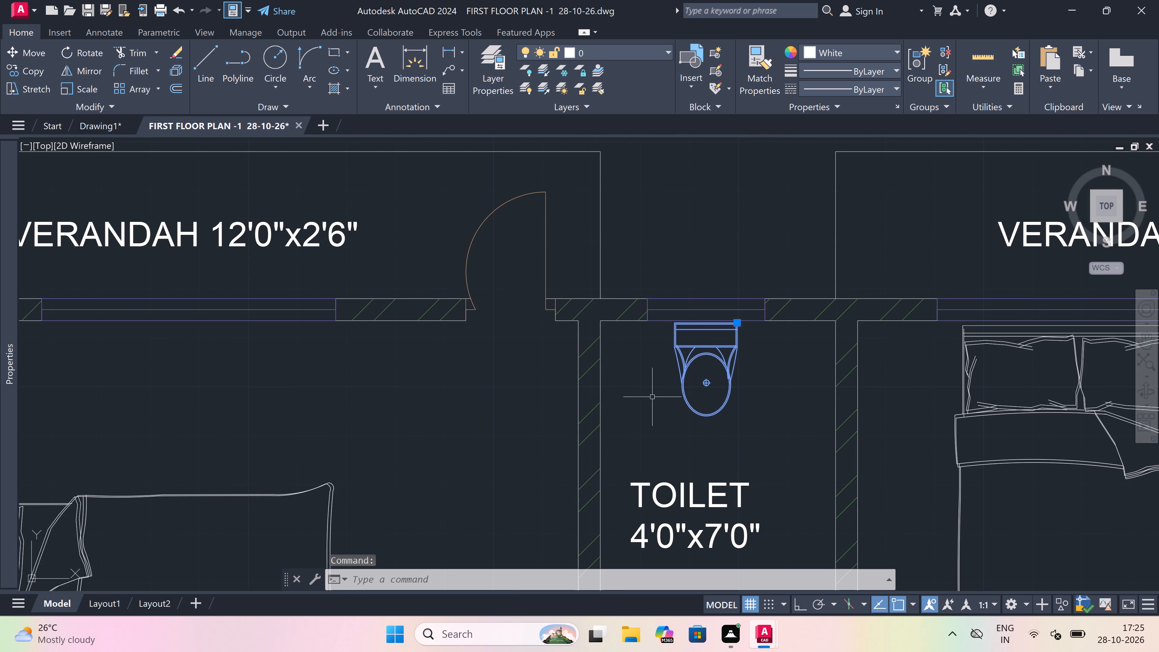
{"action": "key", "text": "ctrl+c"}
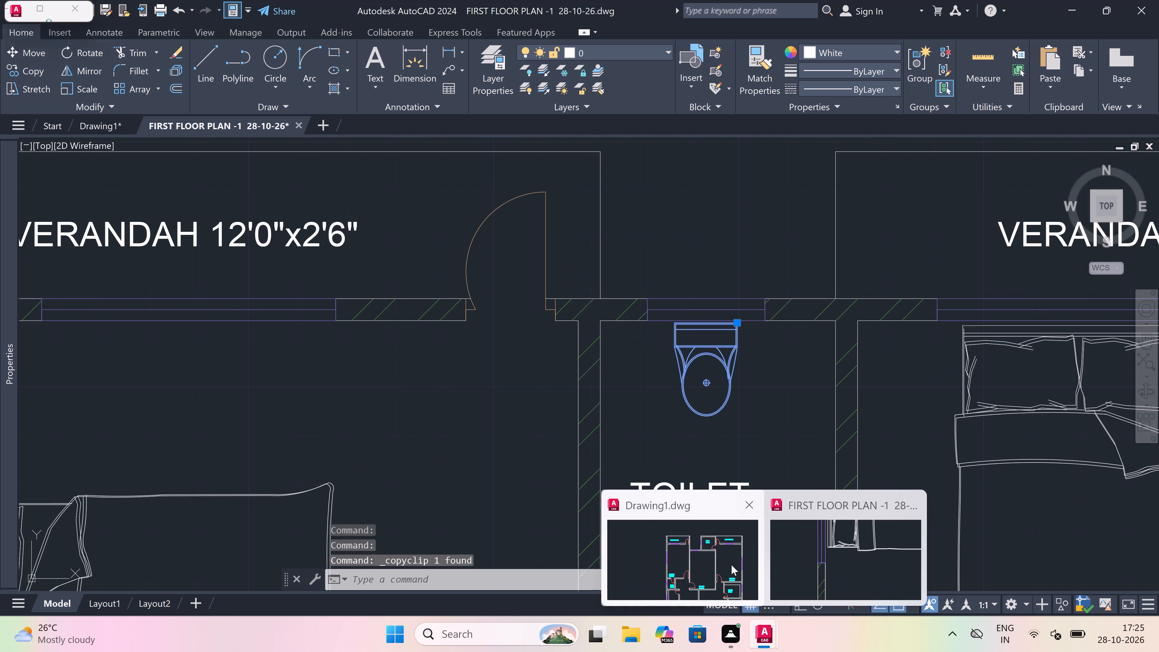
Switch to Drawing1 and paste the WC in the empty space just north of the 7'0"x5'0" toilet.
{"action": "left_click", "coordinate": [731, 565]}
{"action": "key", "text": "ctrl+v"}
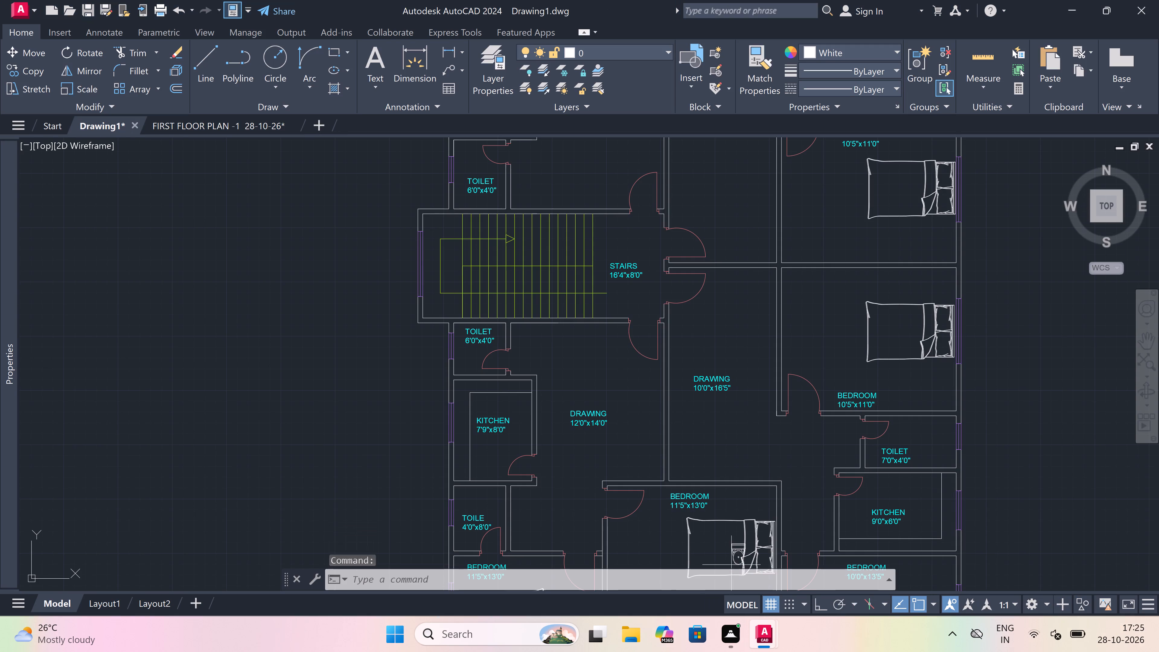
{"action": "scroll", "coordinate": [635, 383], "scroll_direction": "down", "scroll_amount": 2}
{"action": "scroll", "coordinate": [628, 235], "scroll_direction": "down", "scroll_amount": 2}
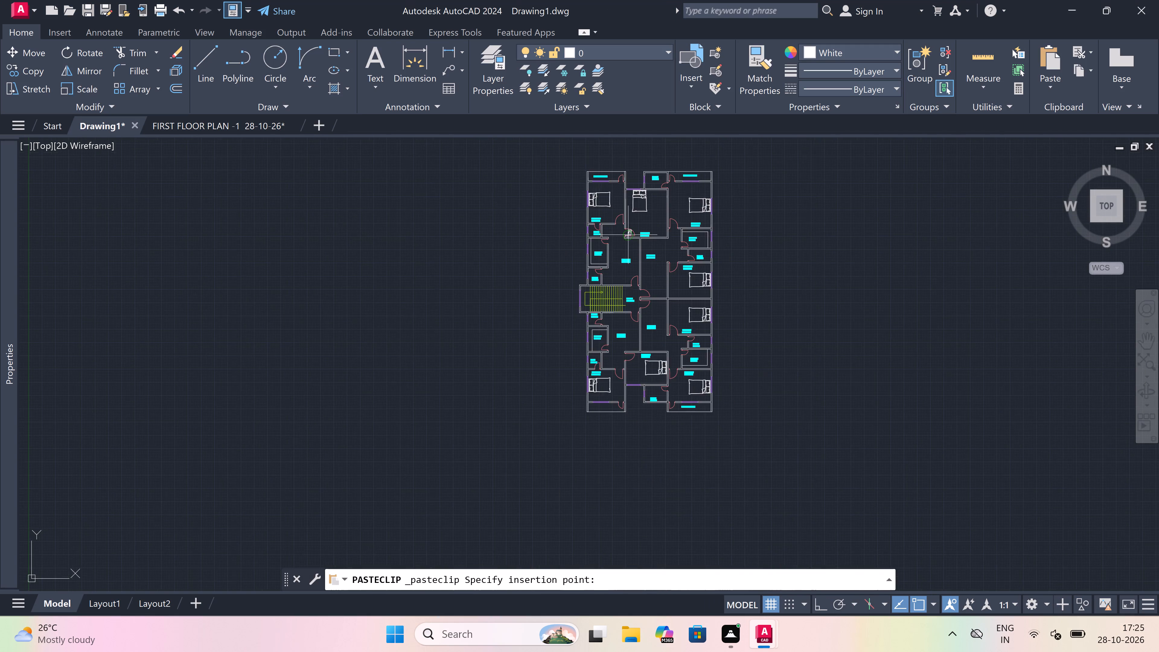
{"action": "scroll", "coordinate": [628, 187], "scroll_direction": "up", "scroll_amount": 3}
{"action": "scroll", "coordinate": [685, 242], "scroll_direction": "up", "scroll_amount": 3}
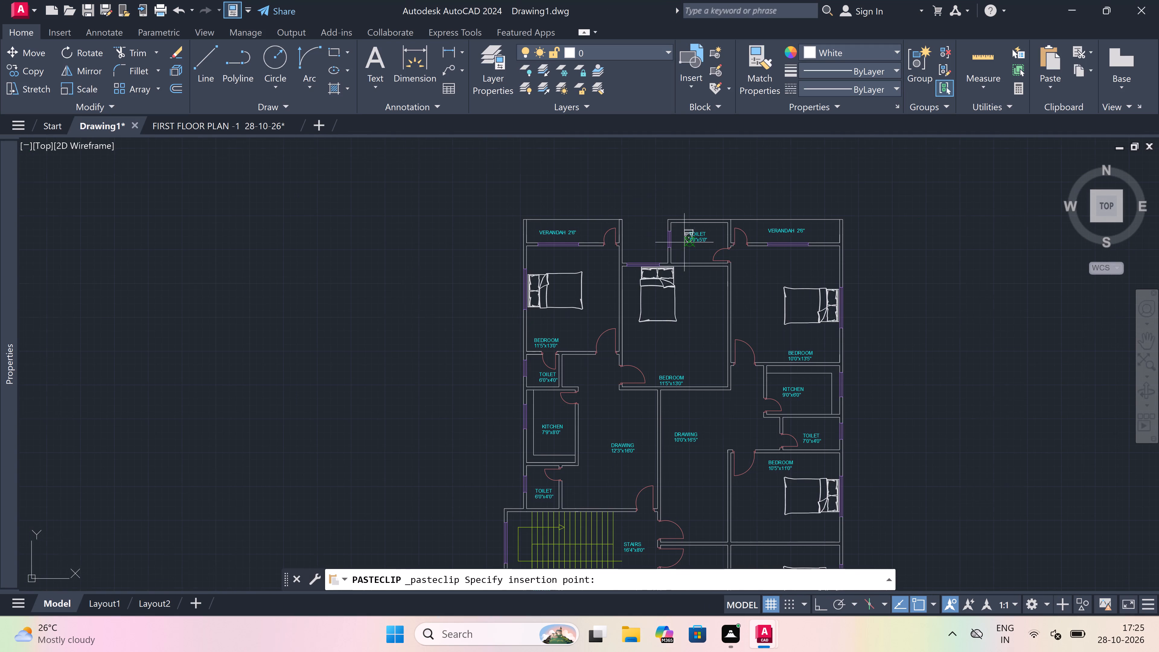
{"action": "scroll", "coordinate": [638, 334], "scroll_direction": "down", "scroll_amount": 6}
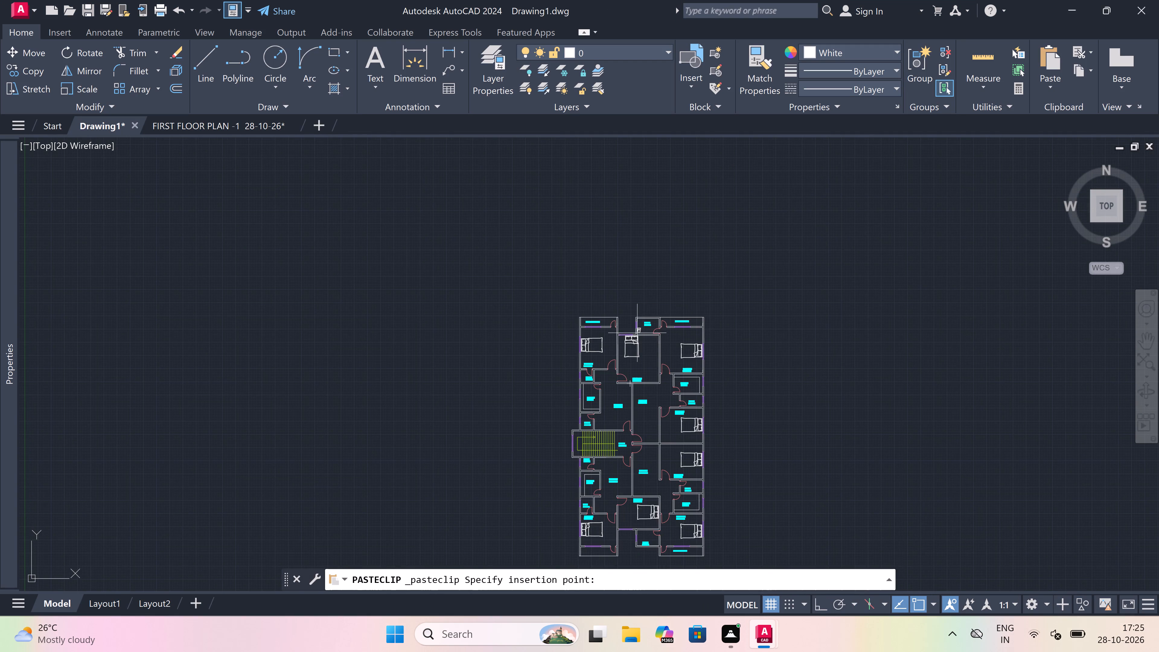
{"action": "scroll", "coordinate": [645, 298], "scroll_direction": "up", "scroll_amount": 3}
{"action": "scroll", "coordinate": [554, 404], "scroll_direction": "up", "scroll_amount": 3}
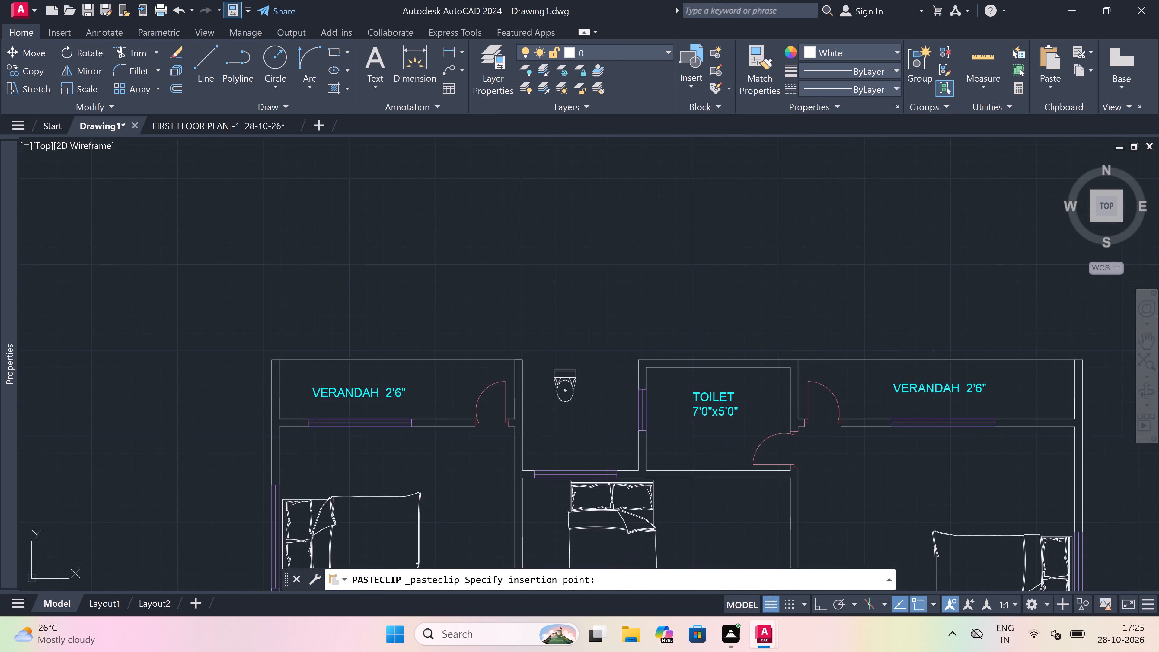
{"action": "scroll", "coordinate": [597, 338], "scroll_direction": "down", "scroll_amount": 4}
{"action": "scroll", "coordinate": [637, 267], "scroll_direction": "up", "scroll_amount": 1}
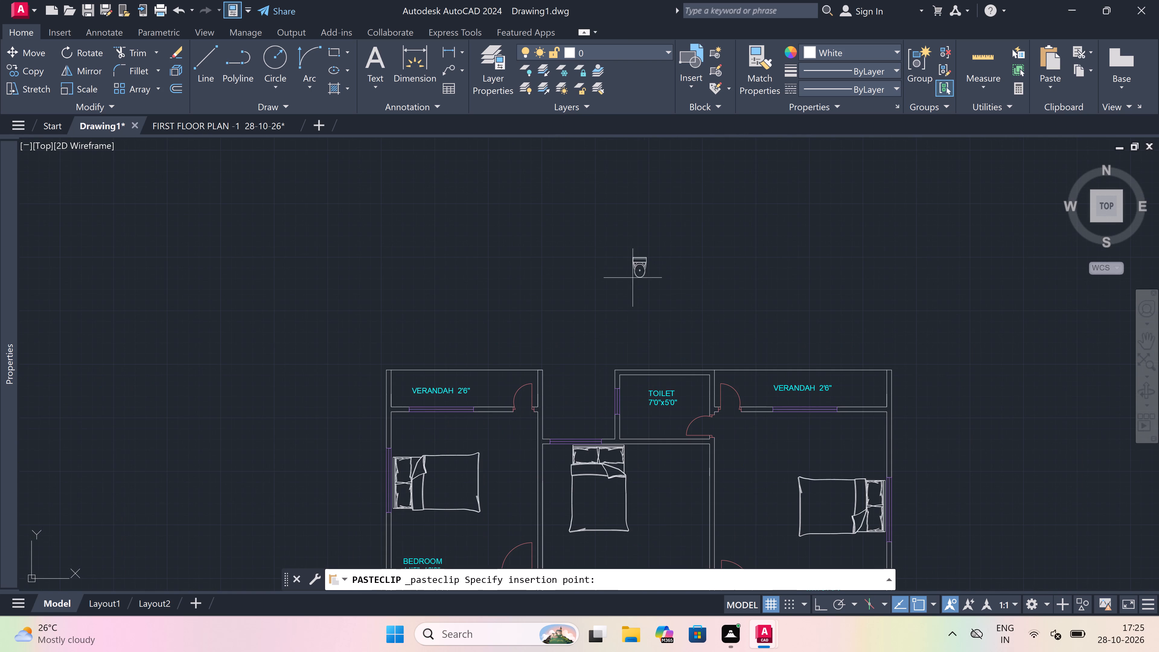
{"action": "scroll", "coordinate": [631, 352], "scroll_direction": "up", "scroll_amount": 3}
{"action": "left_click", "coordinate": [632, 351]}
Rotate the pasted WC 90° counterclockwise so its tank faces west.
{"action": "left_click_drag", "start_coordinate": [750, 260], "coordinate": [746, 261]}
{"action": "left_click", "coordinate": [517, 334]}
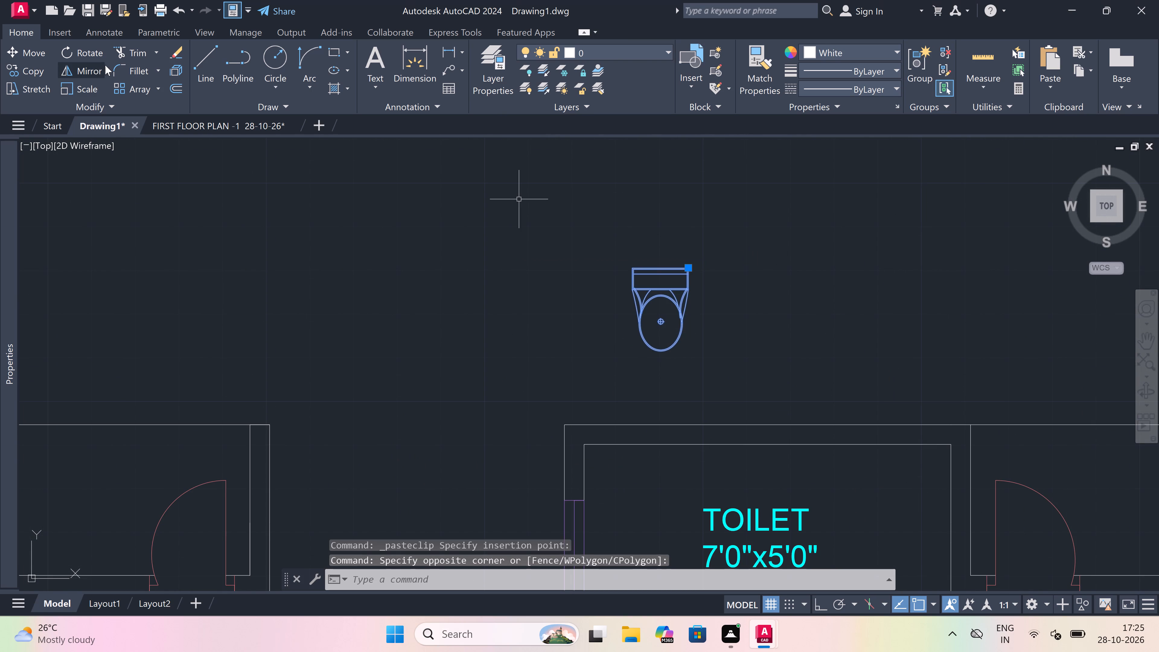
{"action": "left_click", "coordinate": [81, 46]}
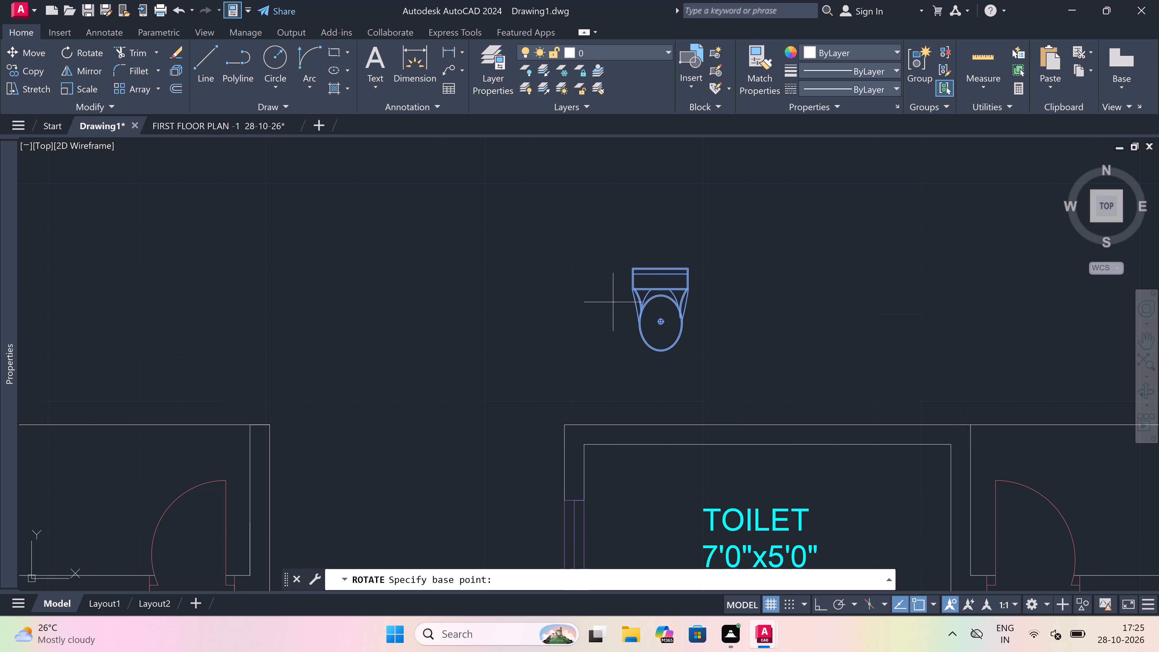
{"action": "left_click_drag", "start_coordinate": [643, 317], "coordinate": [663, 296]}
{"action": "key", "text": "F8"}
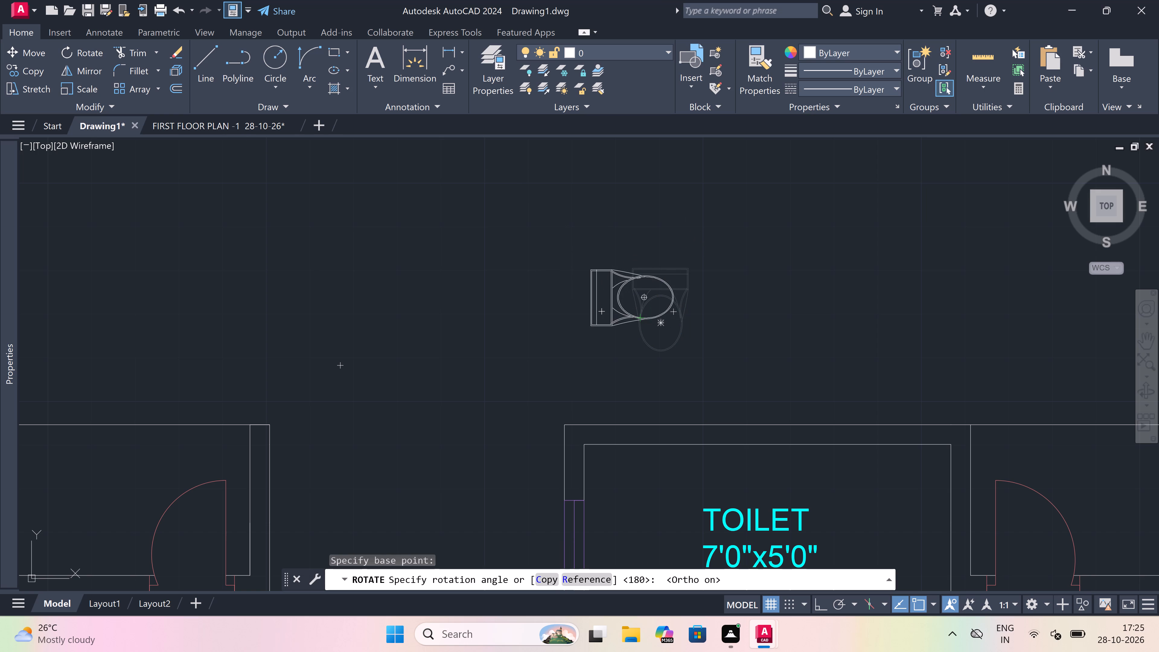
{"action": "left_click", "coordinate": [605, 202]}
Copy the rotated WC by its tank's back edge into the north 7'0"x5'0" toilet, against the west wall's window.
{"action": "left_click", "coordinate": [641, 260]}
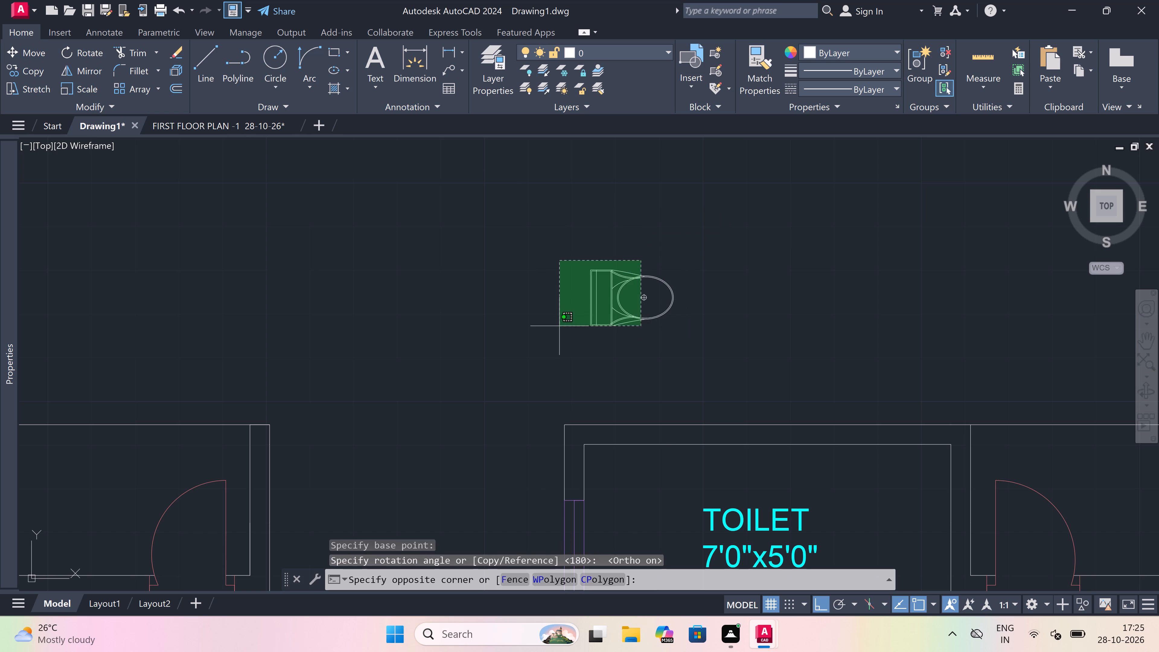
{"action": "left_click", "coordinate": [556, 329]}
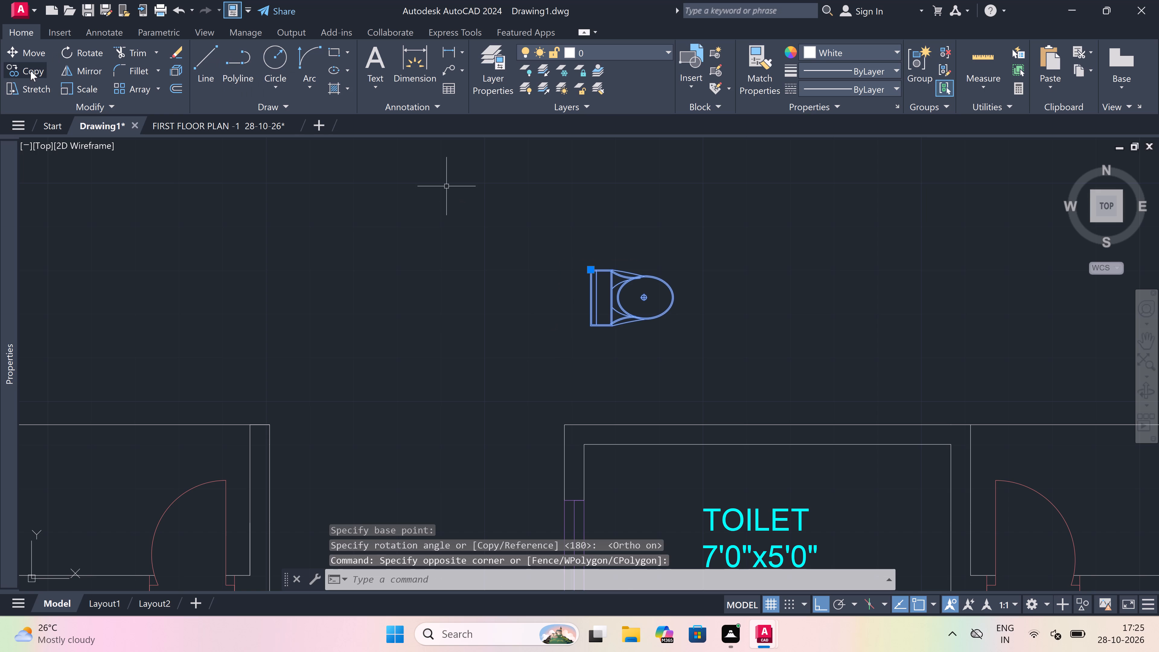
{"action": "left_click", "coordinate": [30, 71]}
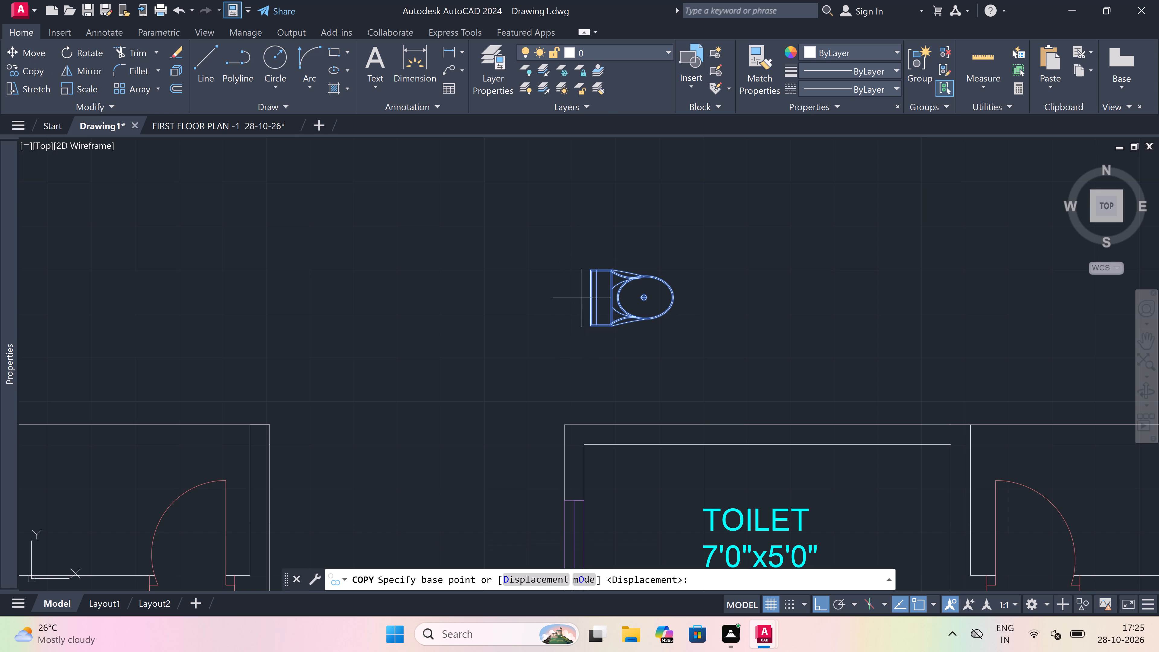
{"action": "left_click_drag", "start_coordinate": [588, 296], "coordinate": [607, 292]}
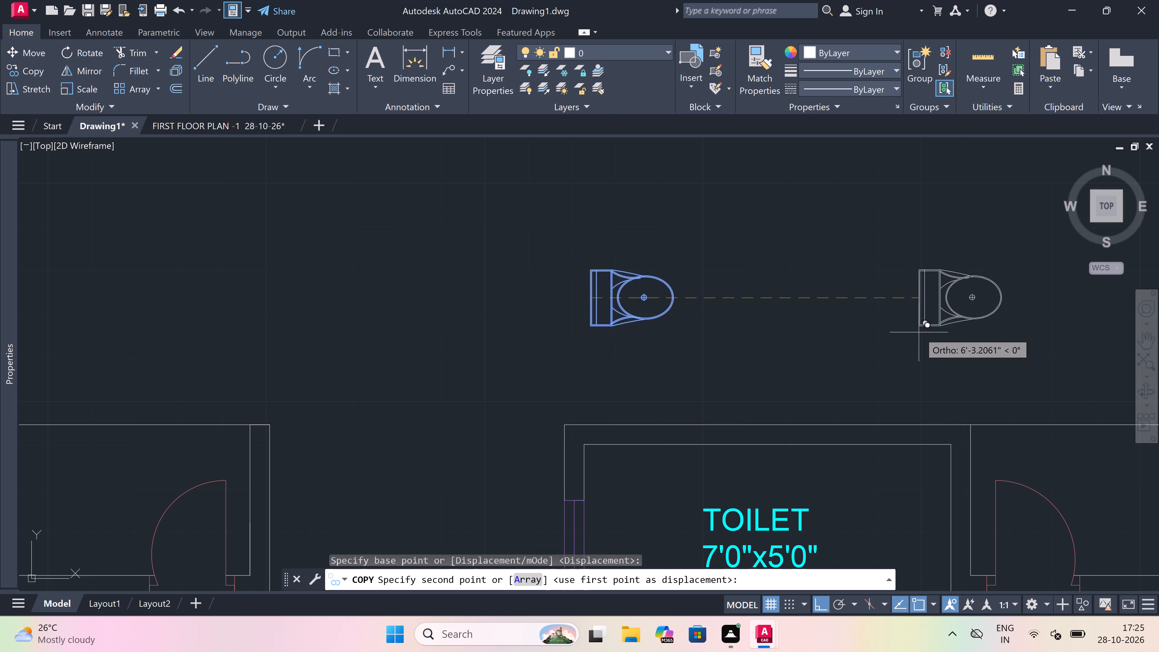
{"action": "key", "text": "F8"}
{"action": "scroll", "coordinate": [643, 320], "scroll_direction": "down", "scroll_amount": 3}
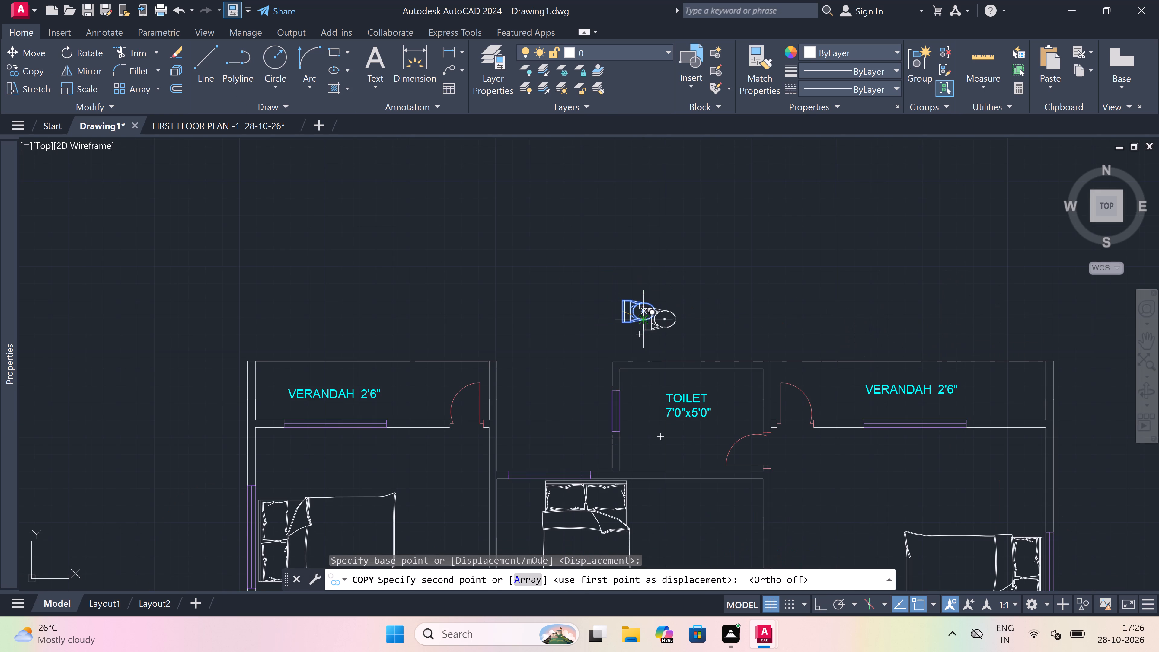
{"action": "left_click", "coordinate": [648, 317]}
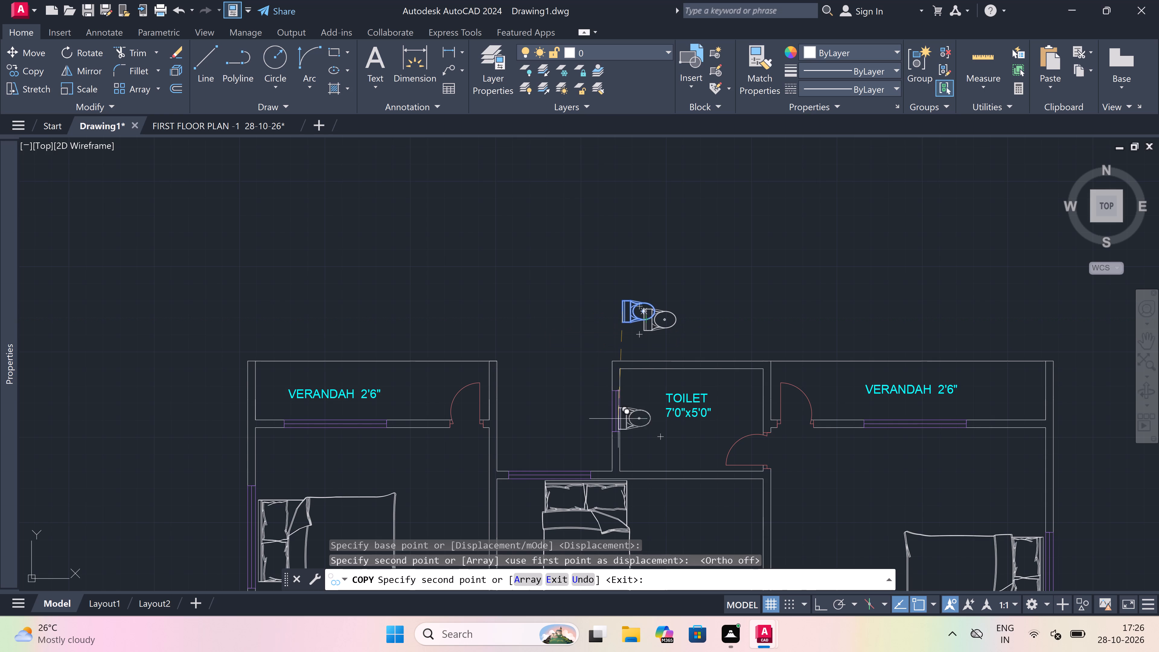
{"action": "key", "text": "ctrl+z"}
{"action": "scroll", "coordinate": [660, 414], "scroll_direction": "down", "scroll_amount": 3}
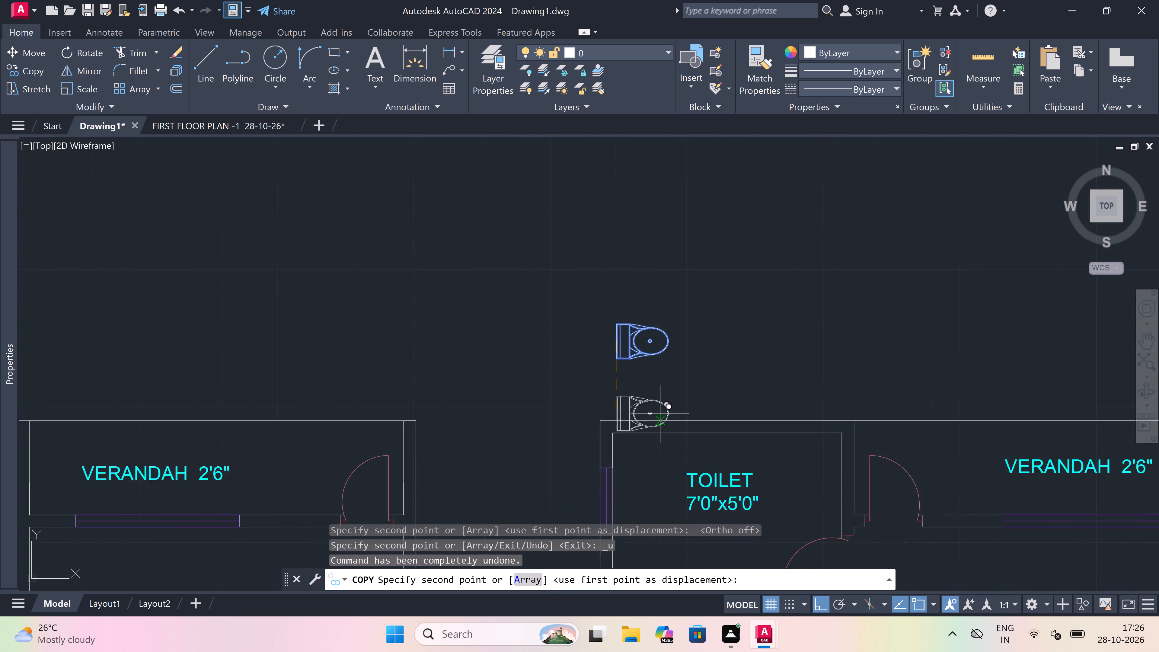
{"action": "scroll", "coordinate": [647, 459], "scroll_direction": "up", "scroll_amount": 4}
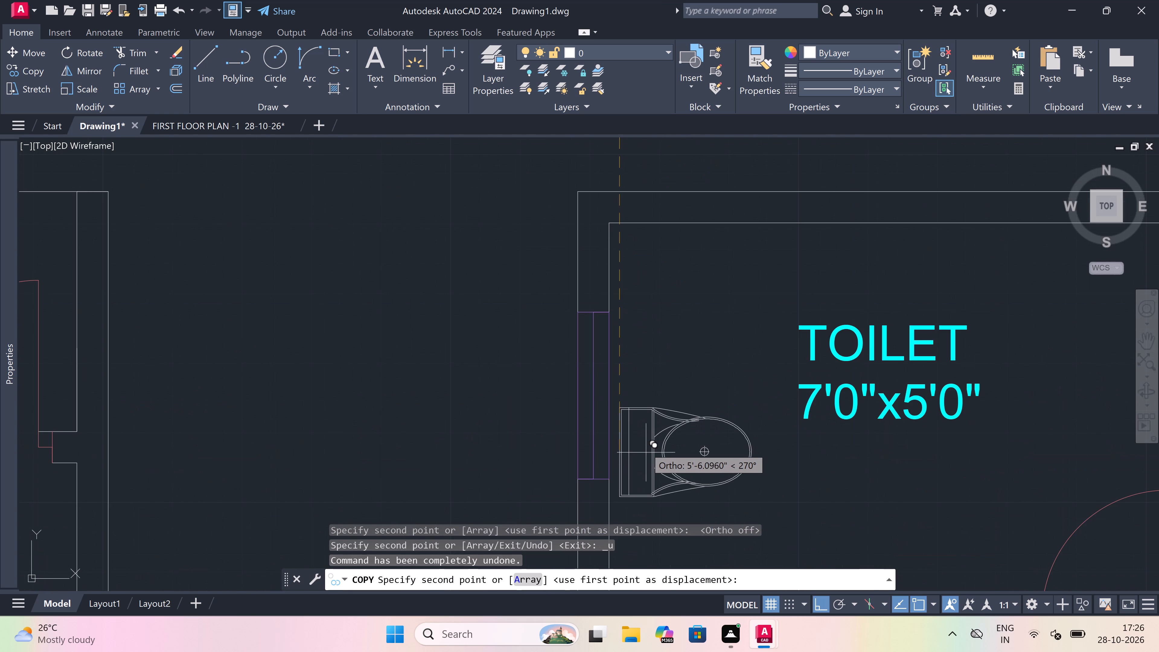
{"action": "scroll", "coordinate": [644, 446], "scroll_direction": "up", "scroll_amount": 2}
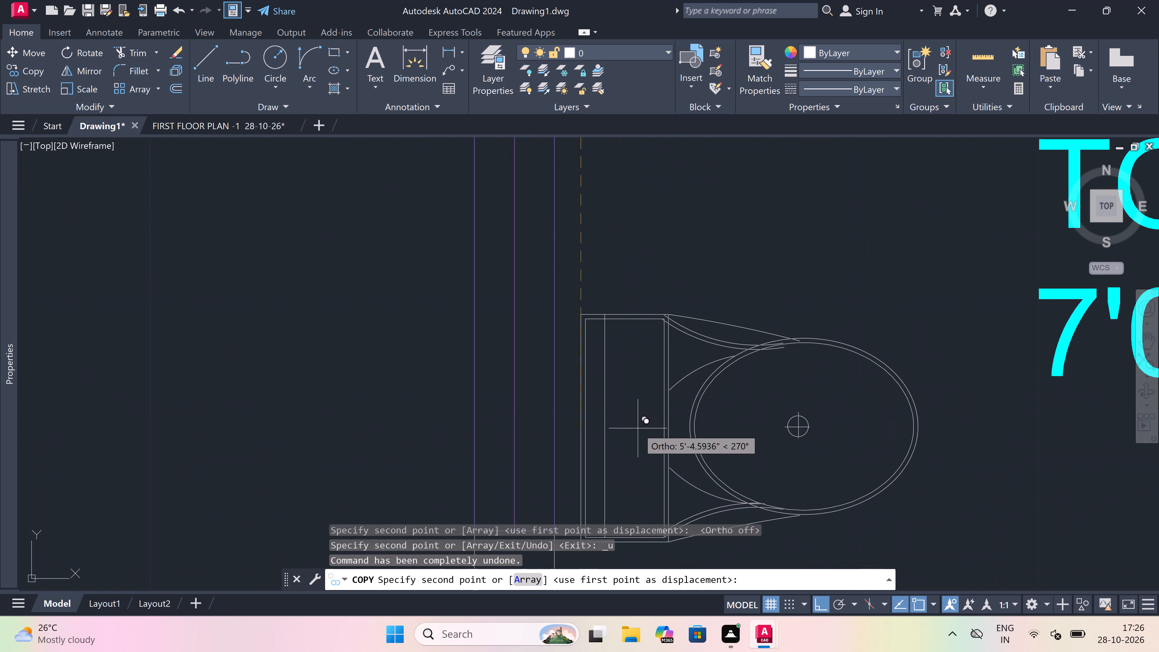
{"action": "key", "text": "F8"}
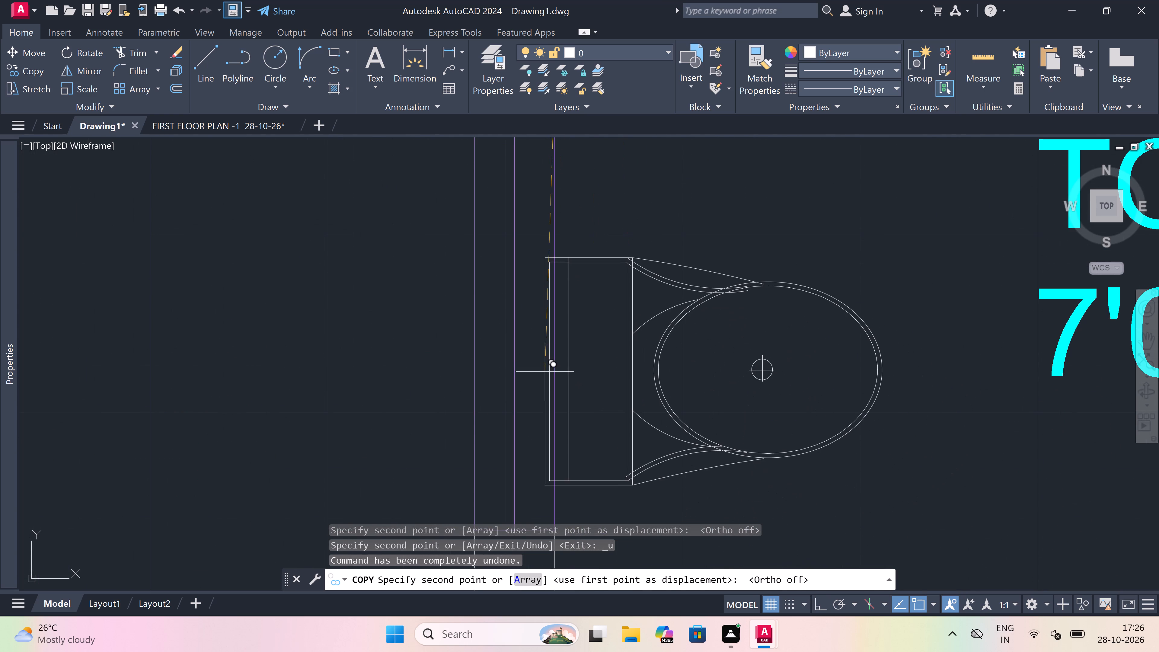
{"action": "scroll", "coordinate": [558, 378], "scroll_direction": "up", "scroll_amount": 2}
{"action": "left_click", "coordinate": [574, 382]}
Place another copy of the WC in the southwest 4'0"x8'0" toilet, with its tank at the west wall's window.
{"action": "scroll", "coordinate": [649, 263], "scroll_direction": "down", "scroll_amount": 2}
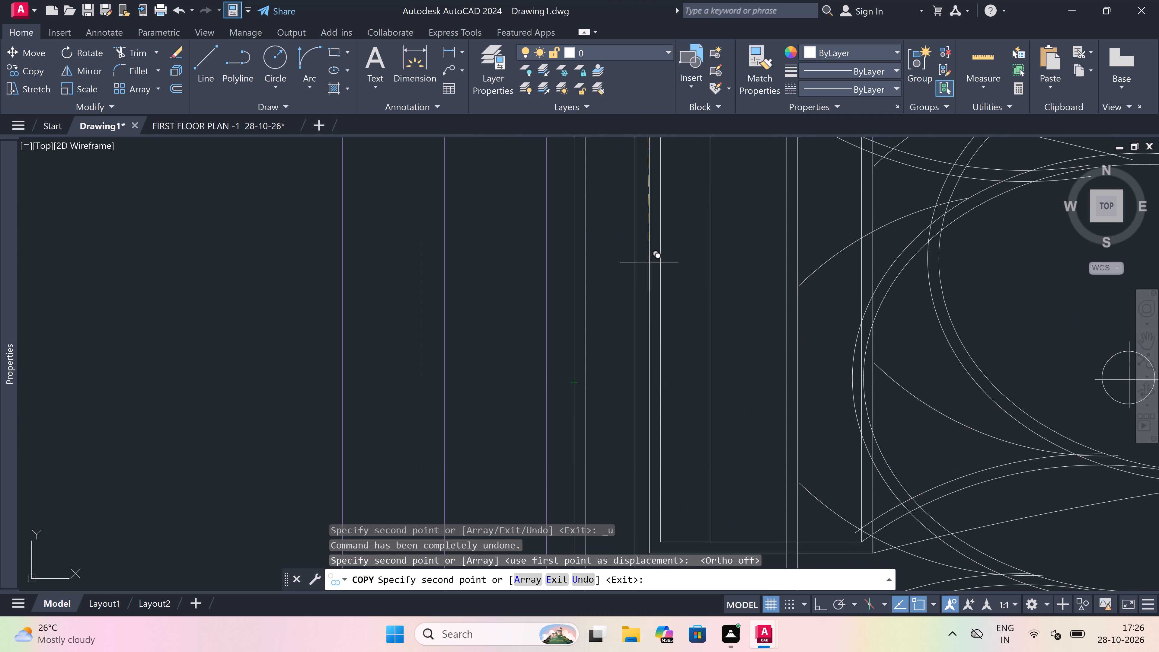
{"action": "scroll", "coordinate": [649, 263], "scroll_direction": "down", "scroll_amount": 10}
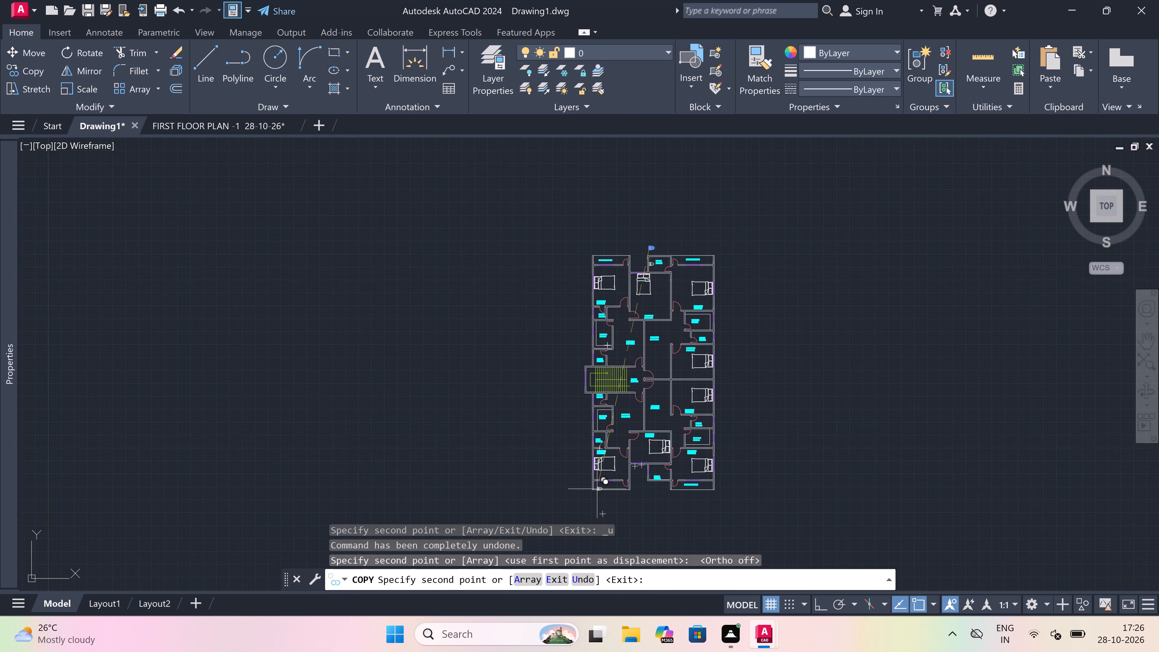
{"action": "scroll", "coordinate": [594, 498], "scroll_direction": "up", "scroll_amount": 2}
{"action": "scroll", "coordinate": [619, 310], "scroll_direction": "up", "scroll_amount": 1}
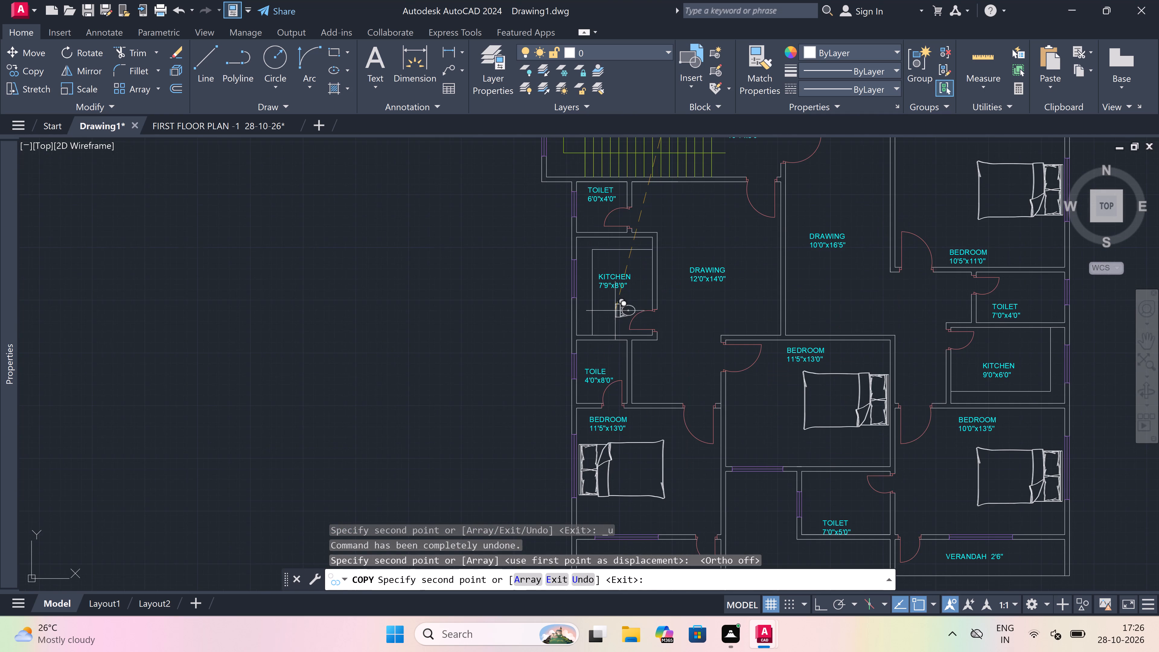
{"action": "scroll", "coordinate": [583, 353], "scroll_direction": "up", "scroll_amount": 5}
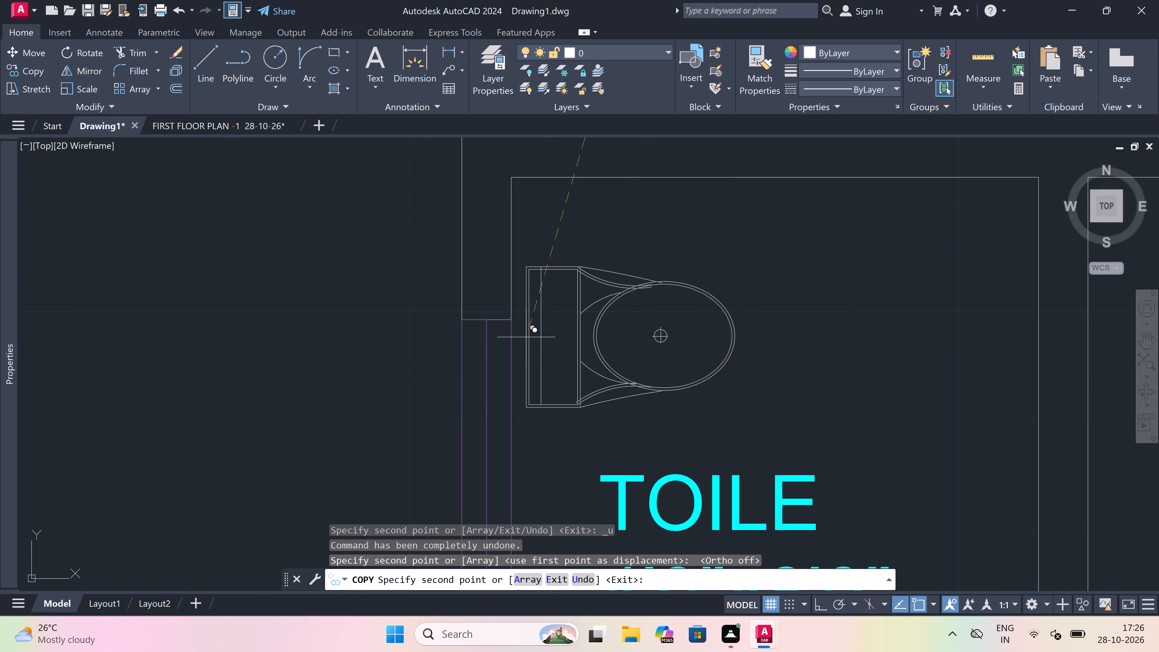
{"action": "scroll", "coordinate": [520, 341], "scroll_direction": "up", "scroll_amount": 2}
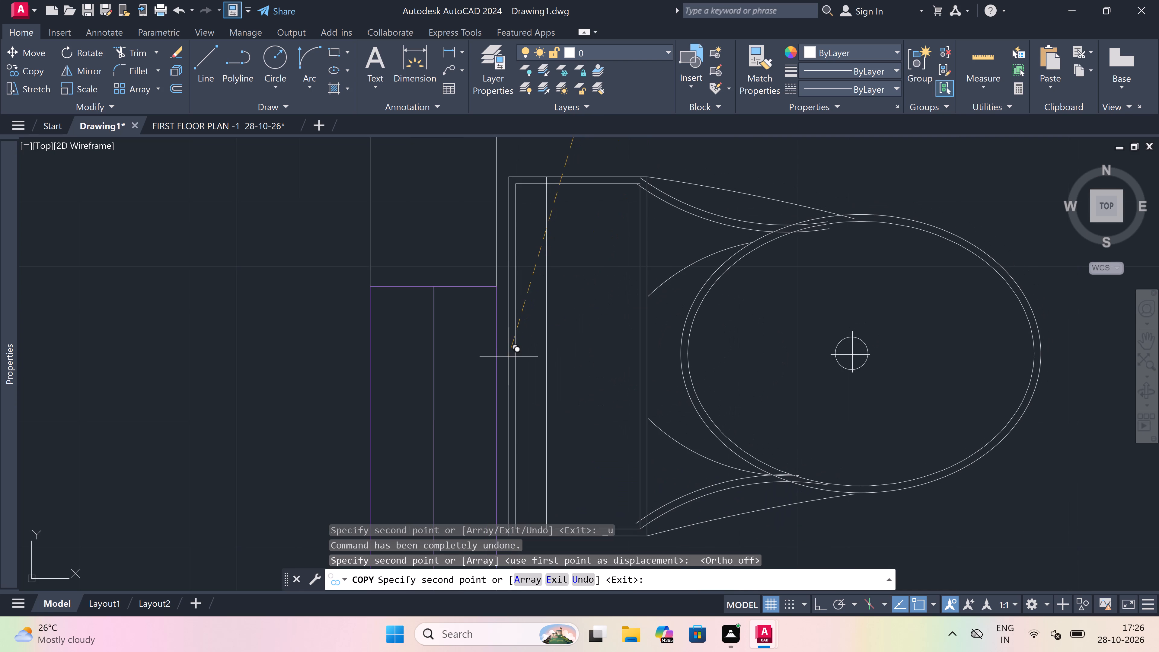
{"action": "left_click", "coordinate": [507, 358]}
Place another WC copy in the 6'0"x4'0" toilet just south of the stairs, tank against the west wall's window.
{"action": "scroll", "coordinate": [566, 410], "scroll_direction": "down", "scroll_amount": 7}
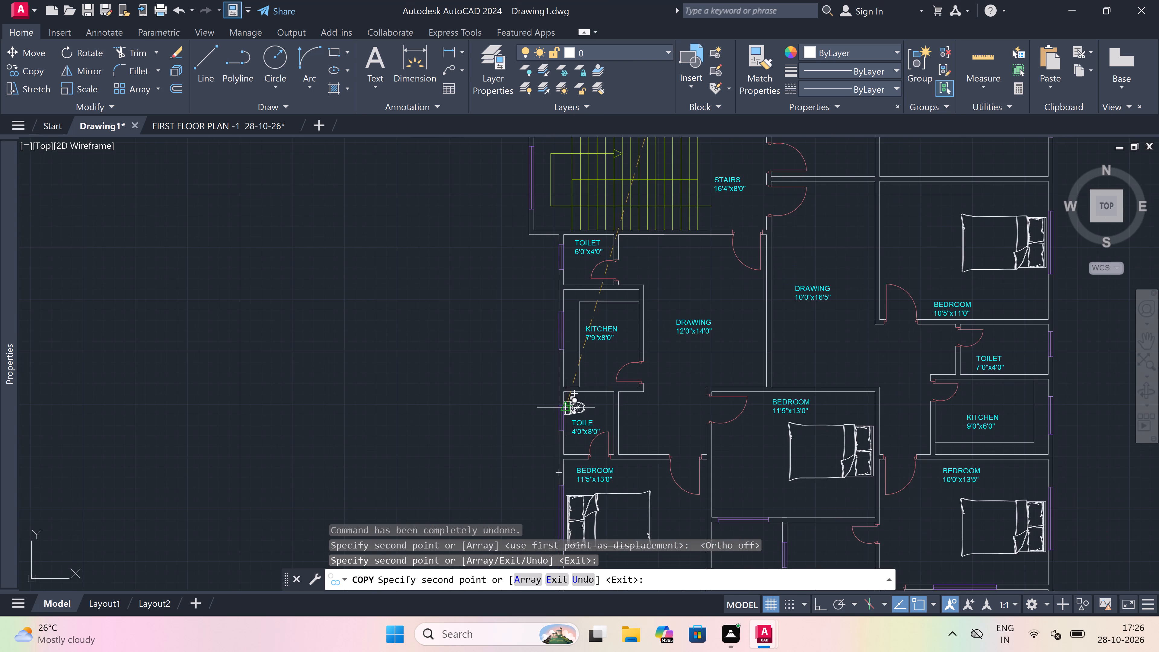
{"action": "scroll", "coordinate": [566, 407], "scroll_direction": "down", "scroll_amount": 2}
{"action": "scroll", "coordinate": [567, 328], "scroll_direction": "up", "scroll_amount": 3}
{"action": "scroll", "coordinate": [529, 443], "scroll_direction": "up", "scroll_amount": 1}
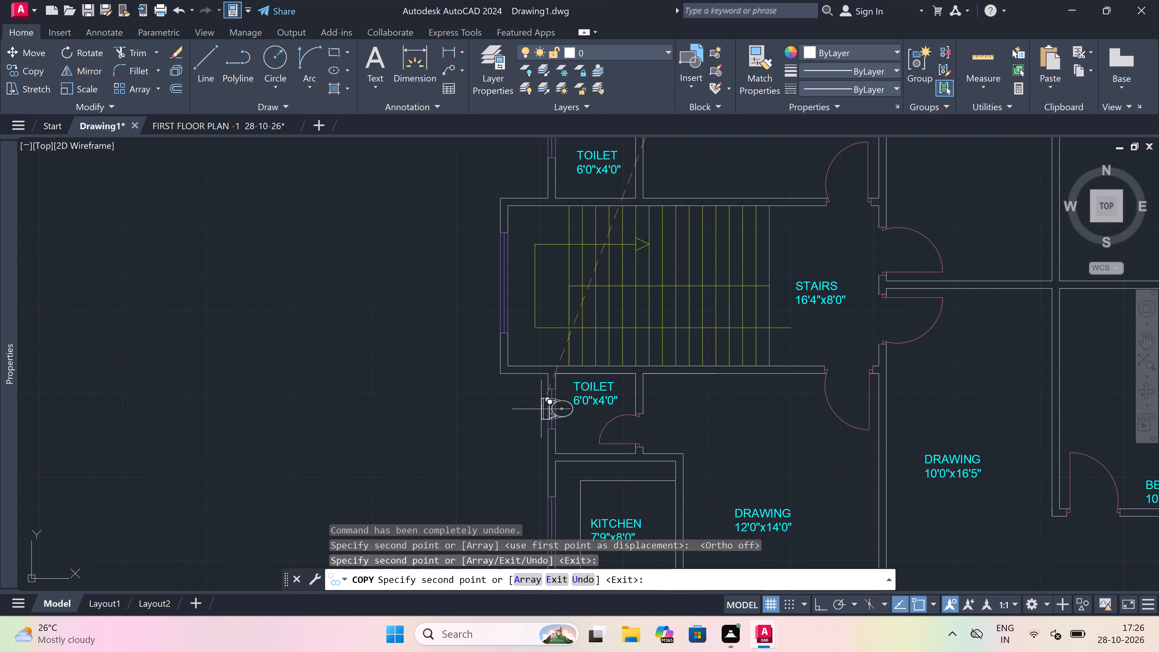
{"action": "scroll", "coordinate": [545, 424], "scroll_direction": "up", "scroll_amount": 2}
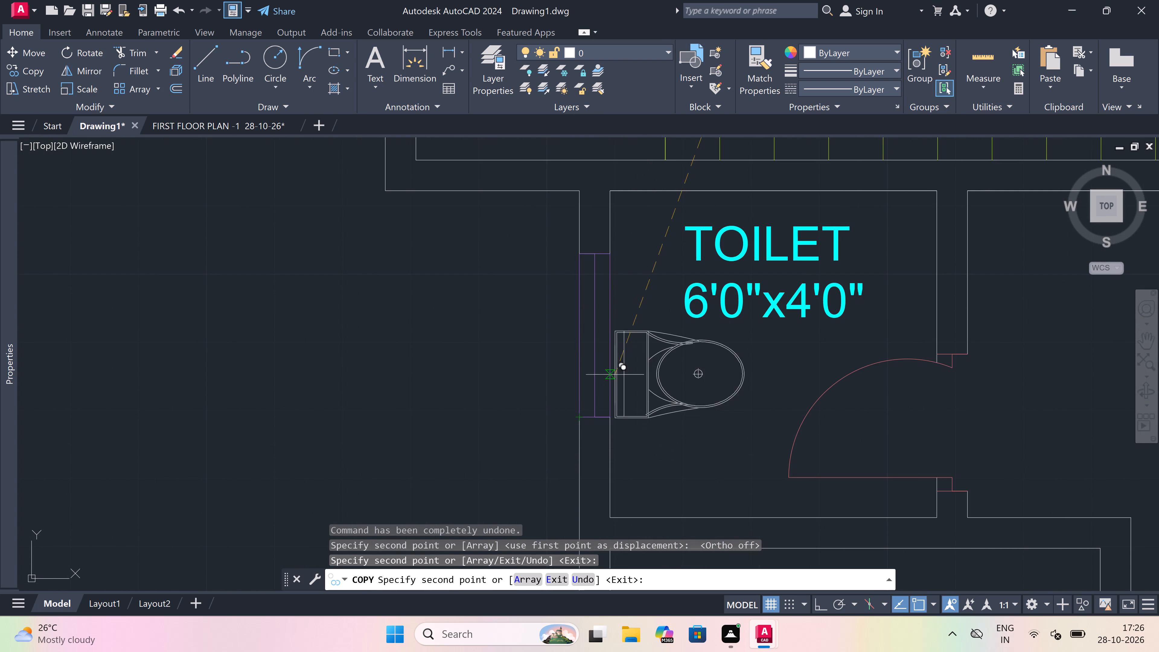
{"action": "scroll", "coordinate": [626, 361], "scroll_direction": "up", "scroll_amount": 3}
{"action": "left_click", "coordinate": [597, 334]}
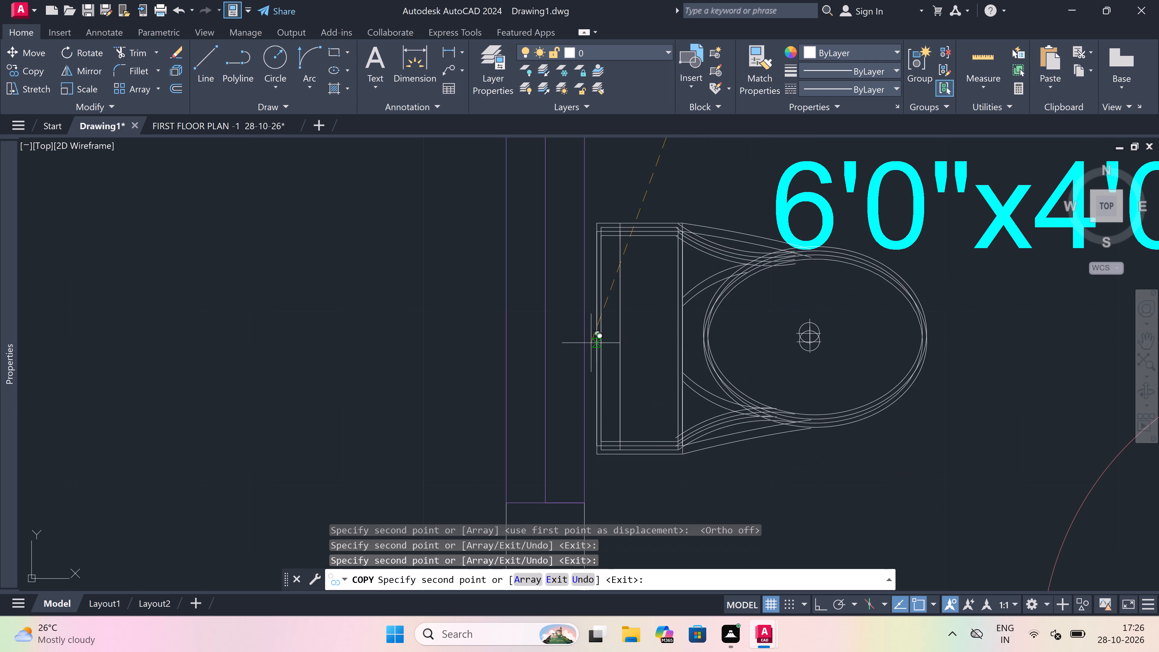
Place a WC copy in the 6'0"x4'0" toilet just north of the stairs, tank against the west wall's window.
{"action": "scroll", "coordinate": [524, 515], "scroll_direction": "down", "scroll_amount": 9}
{"action": "scroll", "coordinate": [514, 427], "scroll_direction": "up", "scroll_amount": 3}
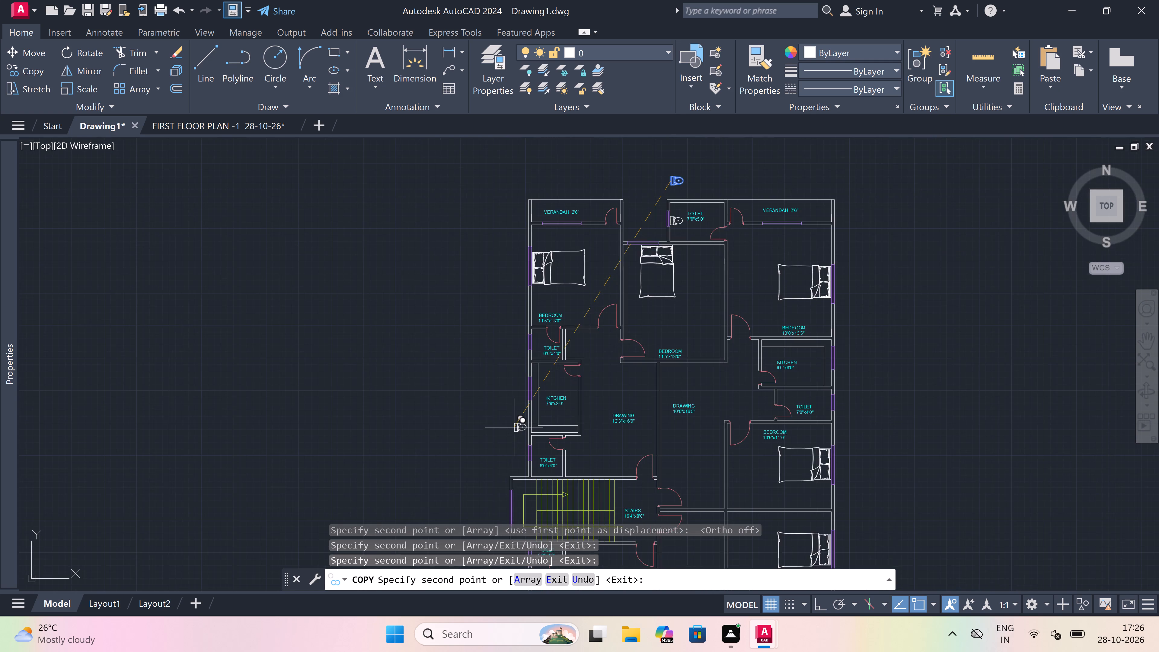
{"action": "scroll", "coordinate": [575, 493], "scroll_direction": "up", "scroll_amount": 2}
{"action": "scroll", "coordinate": [558, 444], "scroll_direction": "down", "scroll_amount": 2}
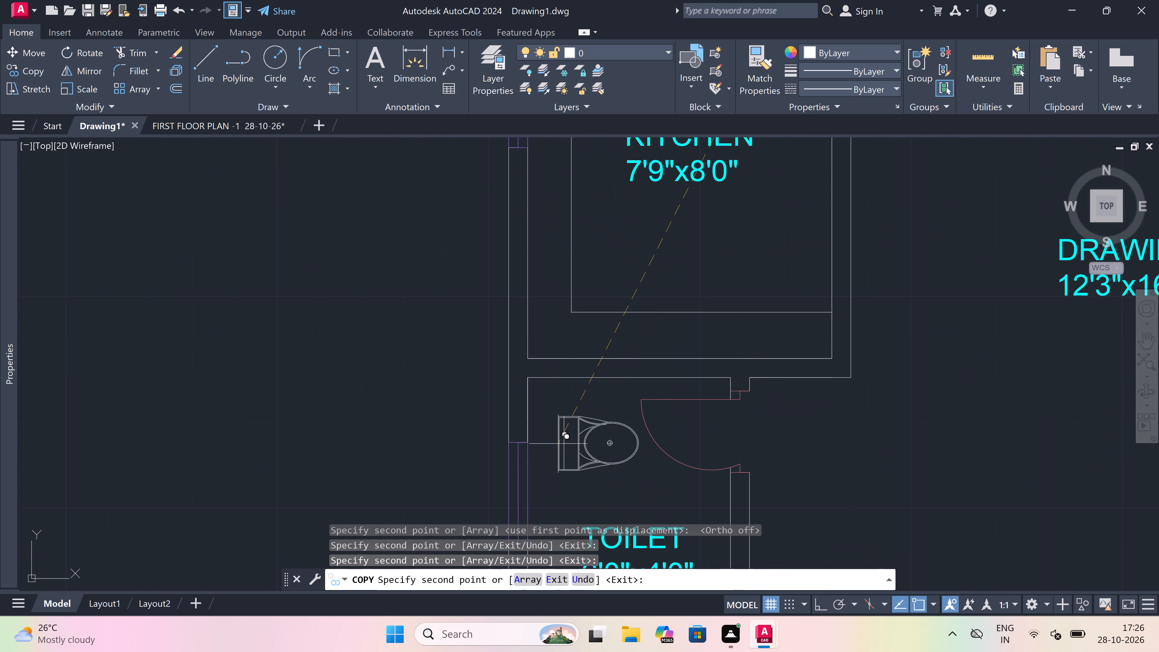
{"action": "scroll", "coordinate": [550, 464], "scroll_direction": "up", "scroll_amount": 5}
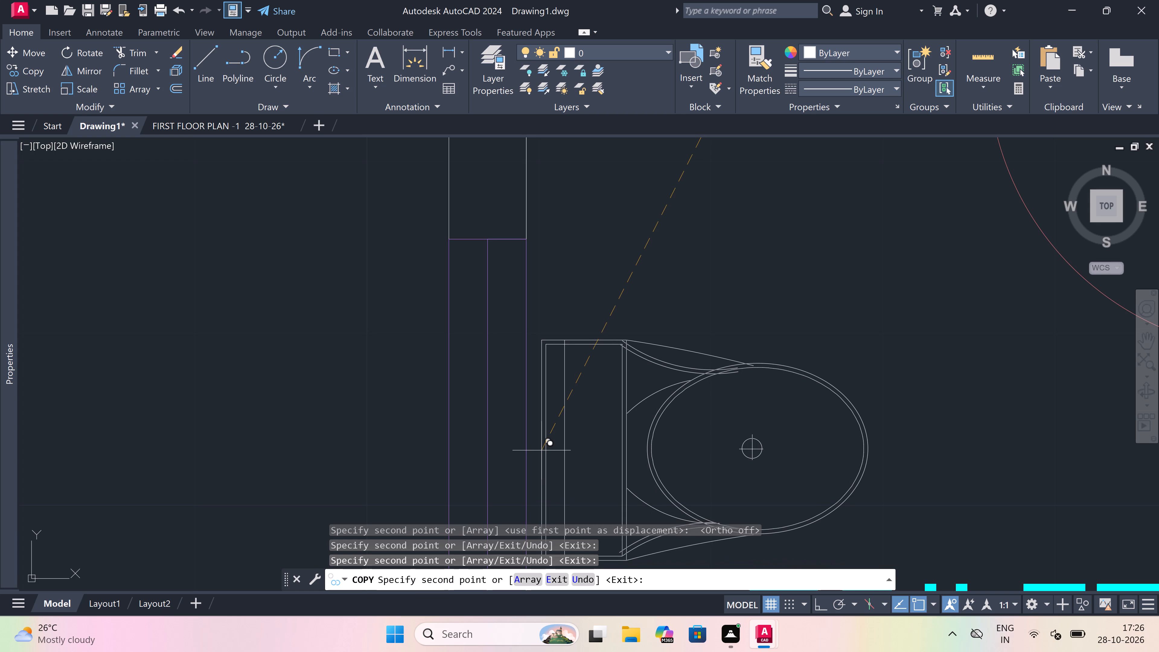
{"action": "left_click", "coordinate": [538, 448]}
Place another WC copy in the 6'0"x4'0" toilet south of the northwest bedroom, tank at the west window, and finish copying.
{"action": "scroll", "coordinate": [538, 448], "scroll_direction": "down", "scroll_amount": 6}
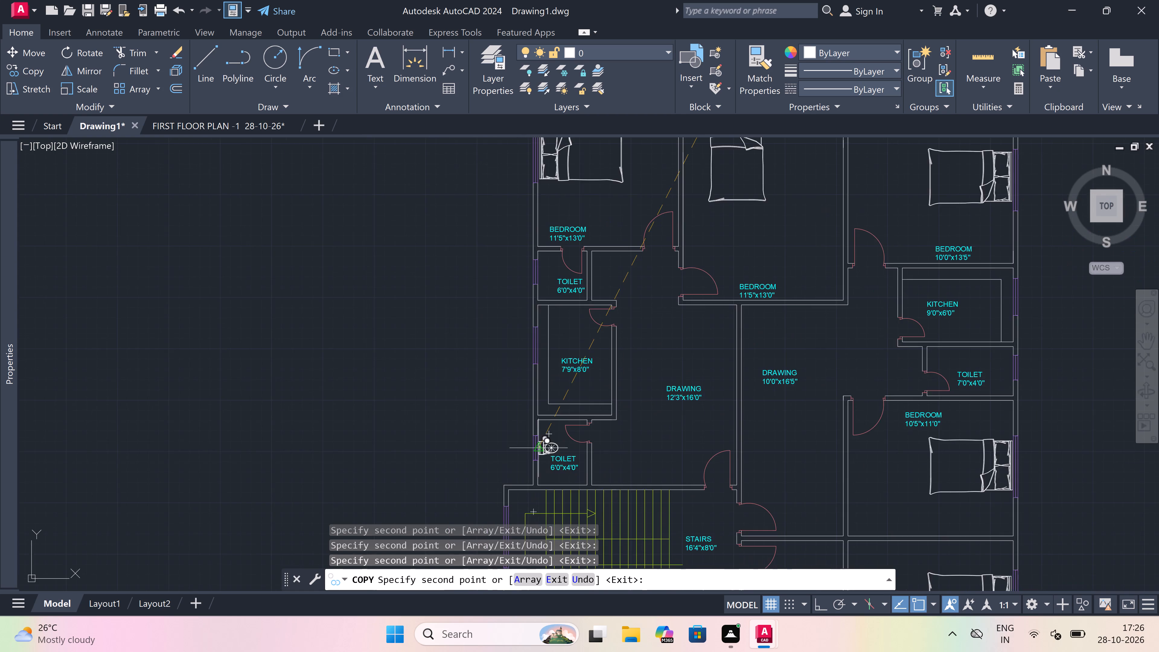
{"action": "scroll", "coordinate": [538, 448], "scroll_direction": "down", "scroll_amount": 2}
{"action": "scroll", "coordinate": [538, 353], "scroll_direction": "up", "scroll_amount": 2}
{"action": "scroll", "coordinate": [535, 412], "scroll_direction": "up", "scroll_amount": 2}
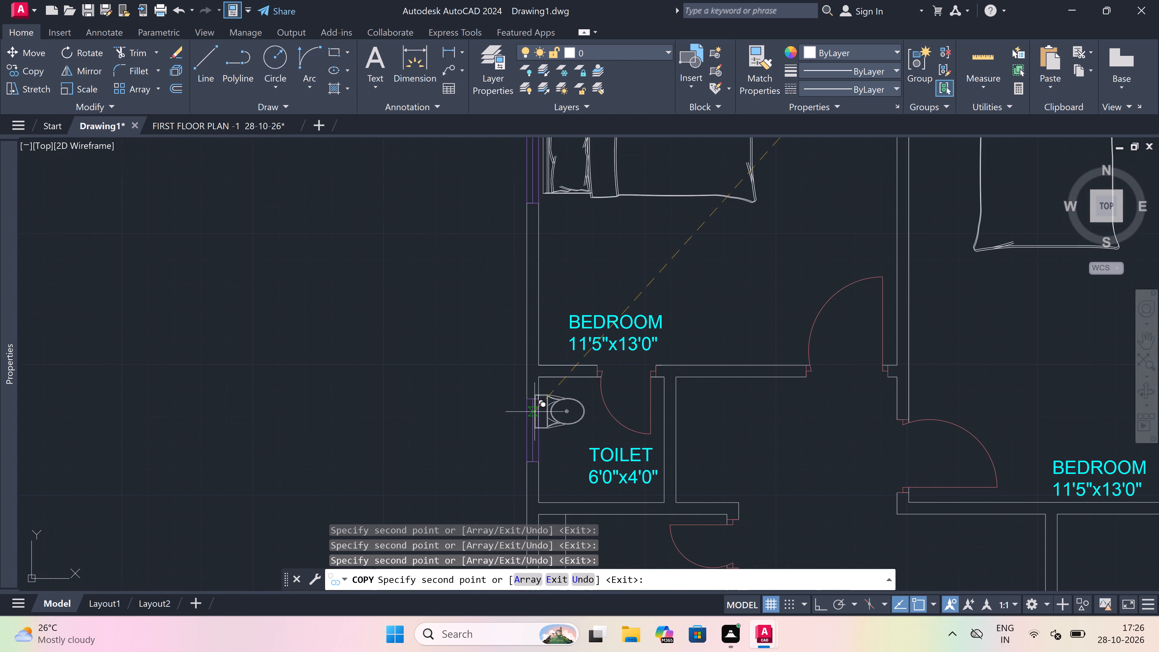
{"action": "scroll", "coordinate": [543, 446], "scroll_direction": "up", "scroll_amount": 5}
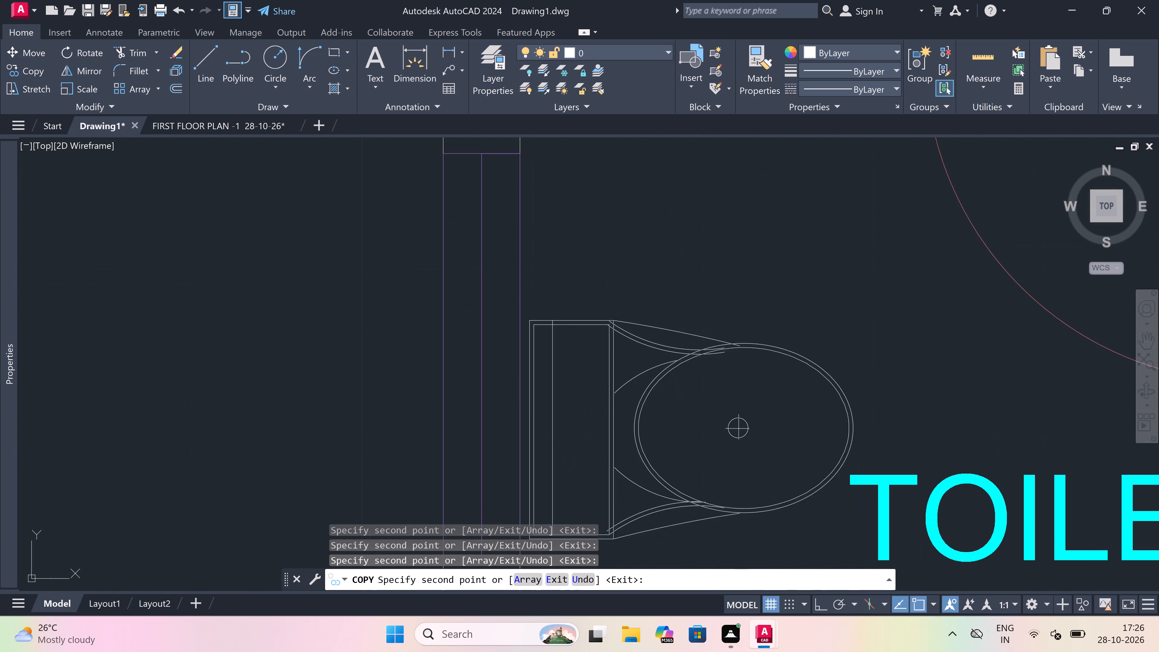
{"action": "left_click", "coordinate": [529, 429]}
{"action": "scroll", "coordinate": [529, 429], "scroll_direction": "down", "scroll_amount": 6}
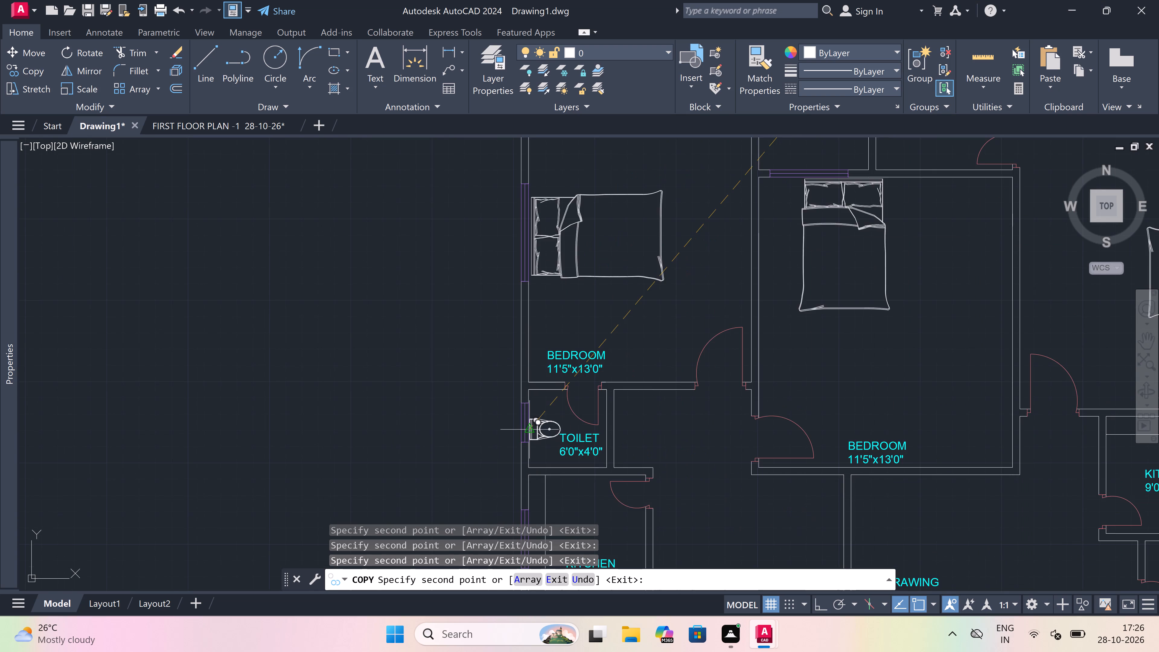
{"action": "scroll", "coordinate": [529, 429], "scroll_direction": "down", "scroll_amount": 3}
{"action": "key", "text": "Escape"}
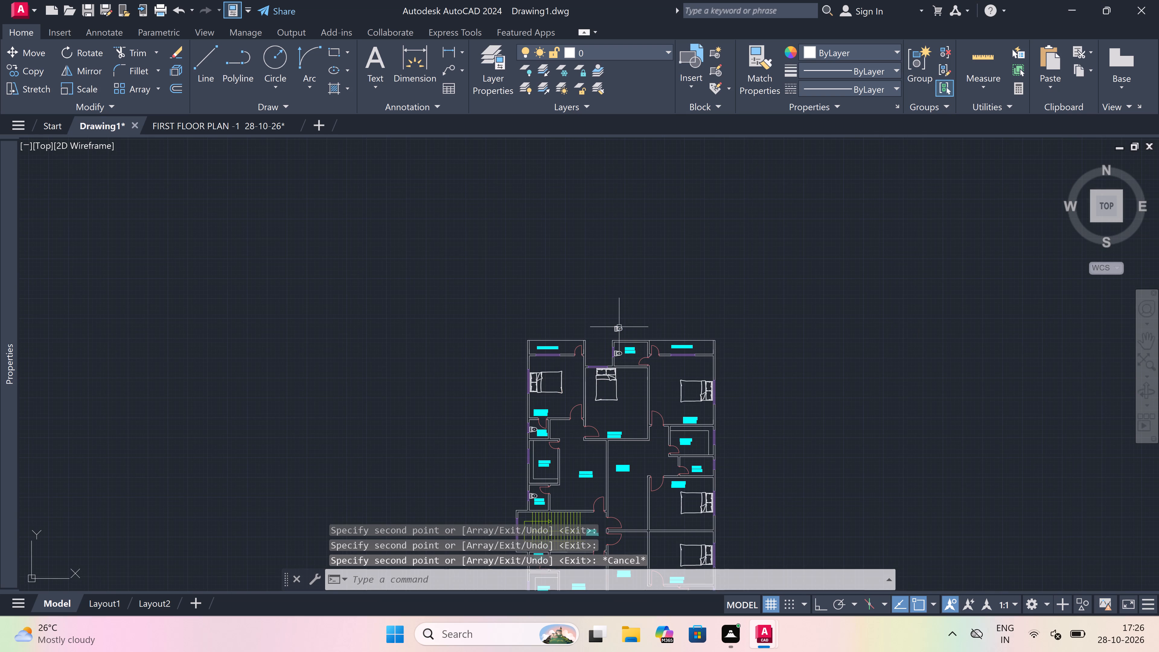
Rotate the spare WC north of the plan by 180° so its tank faces east.
{"action": "scroll", "coordinate": [619, 327], "scroll_direction": "up", "scroll_amount": 6}
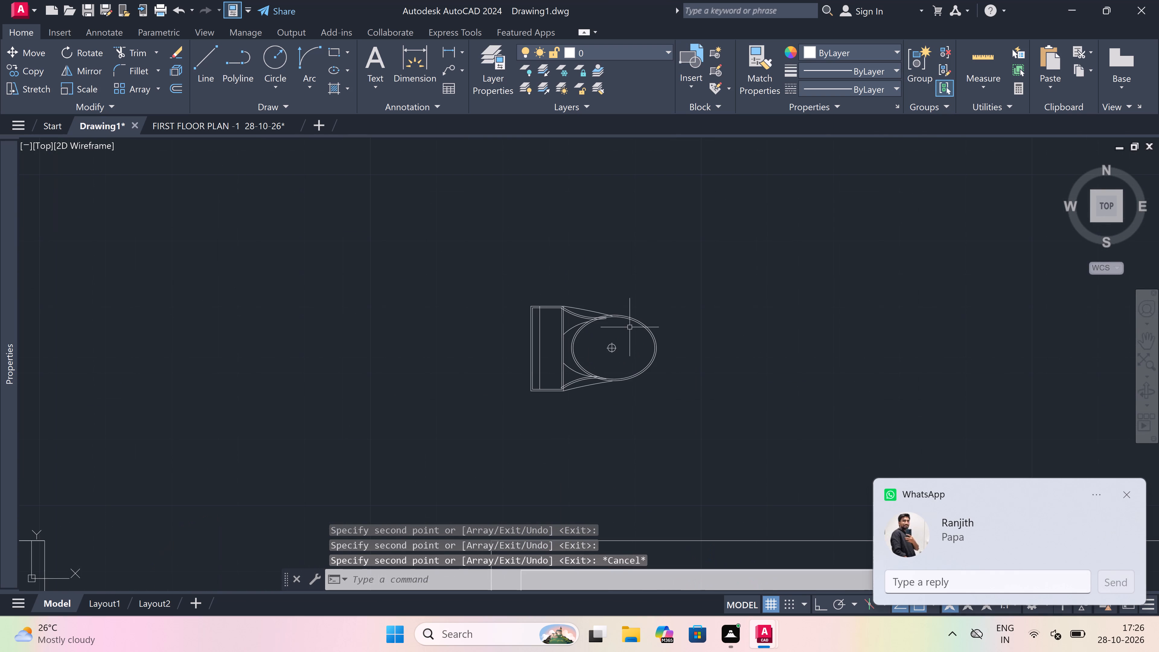
{"action": "left_click", "coordinate": [648, 305]}
{"action": "left_click", "coordinate": [523, 372]}
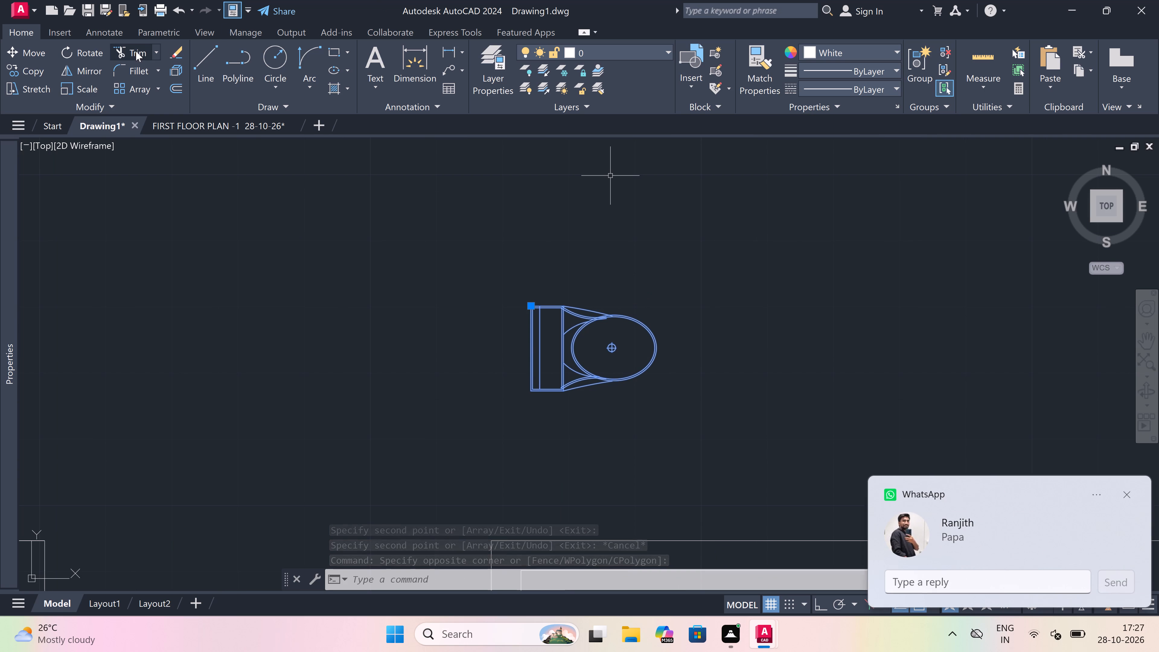
{"action": "left_click", "coordinate": [76, 49]}
{"action": "left_click_drag", "start_coordinate": [632, 357], "coordinate": [627, 315]}
{"action": "key", "text": "F8"}
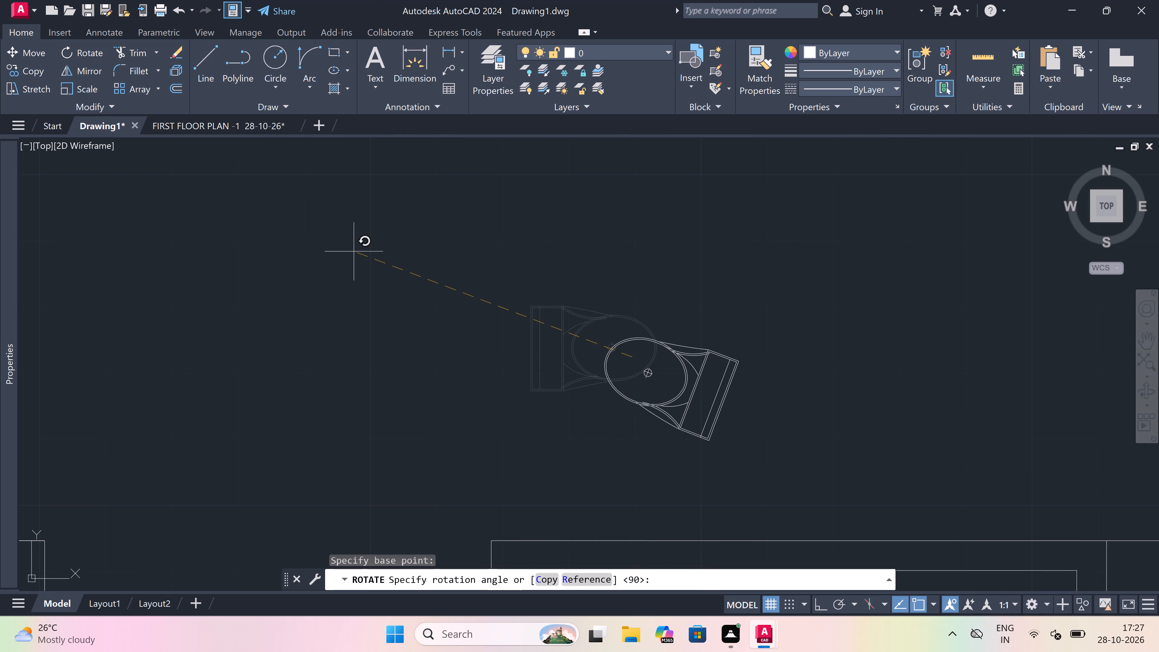
{"action": "left_click_drag", "start_coordinate": [285, 353], "coordinate": [297, 352]}
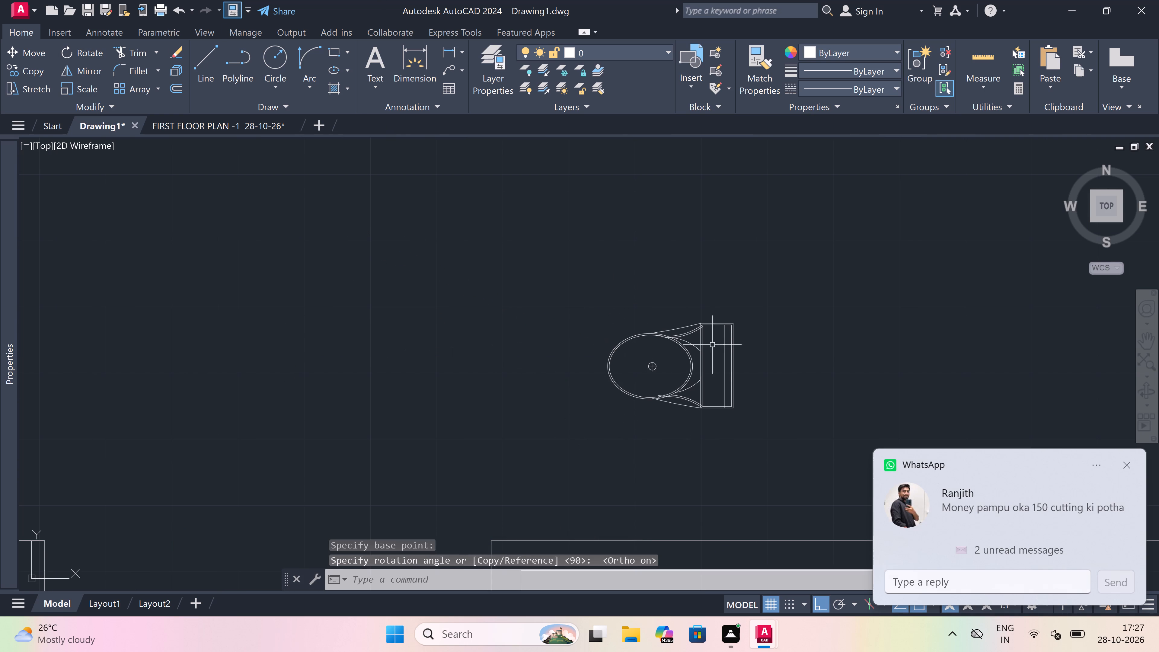
Copy the east-facing WC by its tank's back edge into the northern 7'0"x4'0" toilet, at the east wall's window.
{"action": "left_click_drag", "start_coordinate": [738, 346], "coordinate": [734, 346]}
{"action": "left_click", "coordinate": [562, 385]}
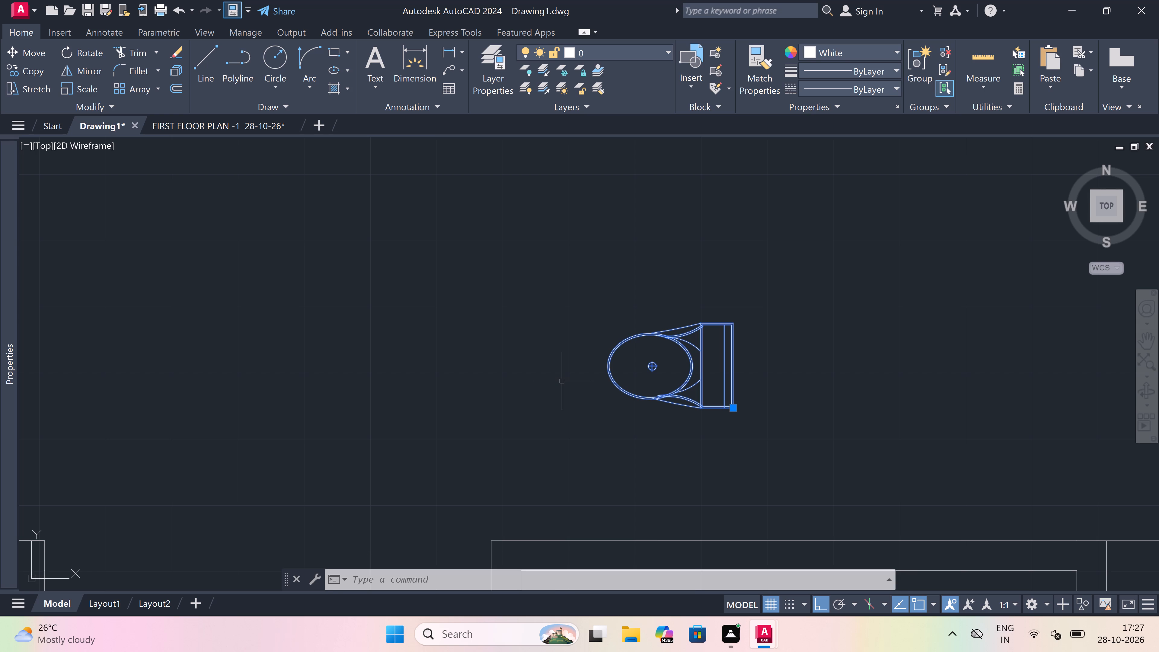
{"action": "scroll", "coordinate": [561, 381], "scroll_direction": "down", "scroll_amount": 3}
{"action": "scroll", "coordinate": [583, 371], "scroll_direction": "up", "scroll_amount": 1}
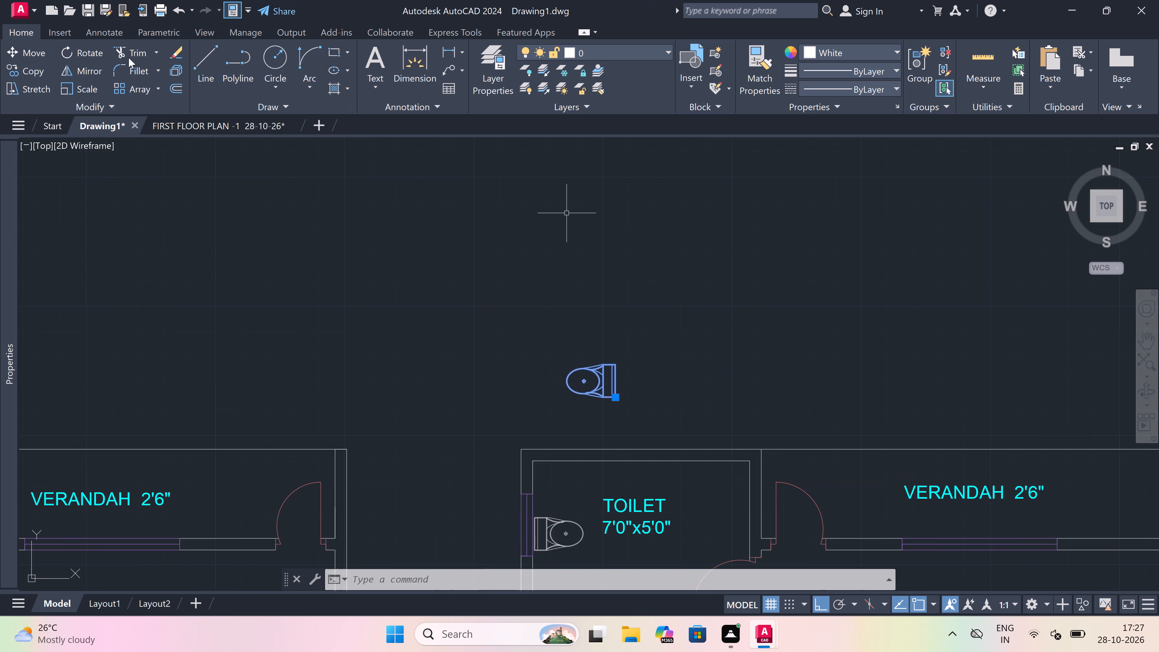
{"action": "left_click", "coordinate": [30, 66]}
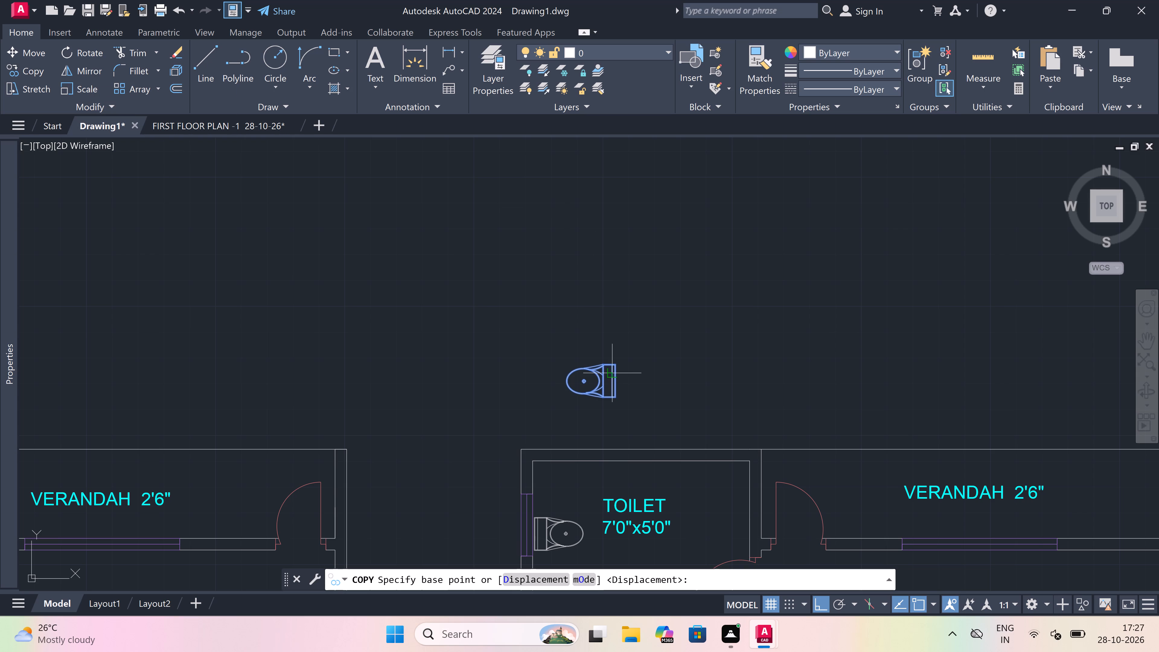
{"action": "left_click_drag", "start_coordinate": [616, 381], "coordinate": [639, 372]}
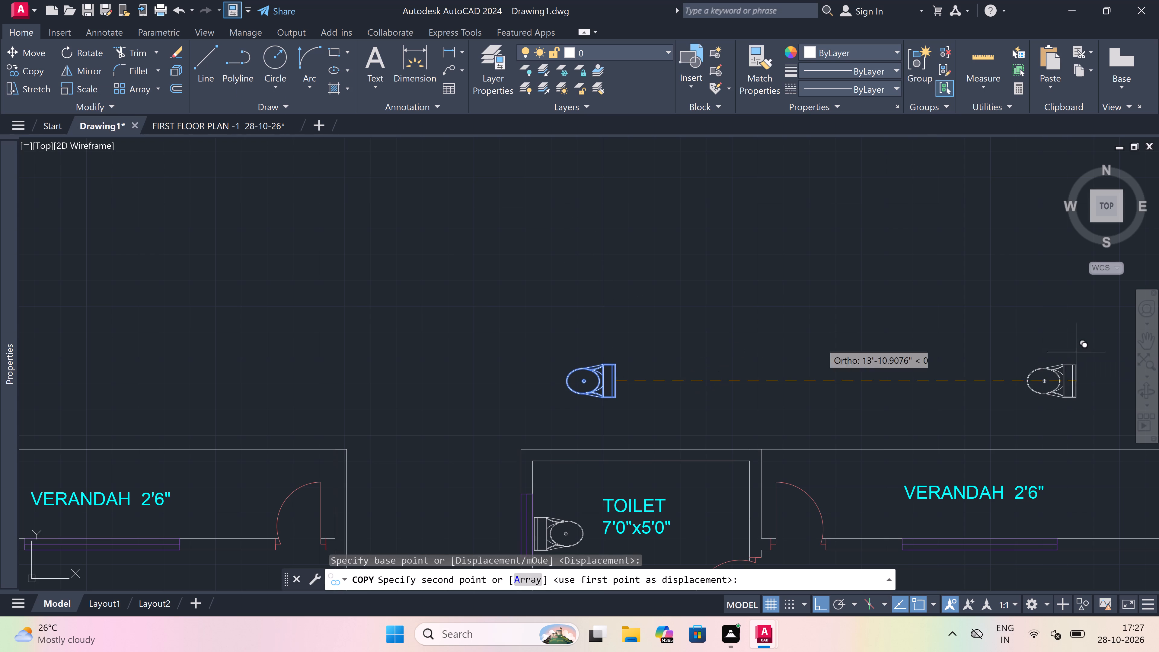
{"action": "key", "text": "F8"}
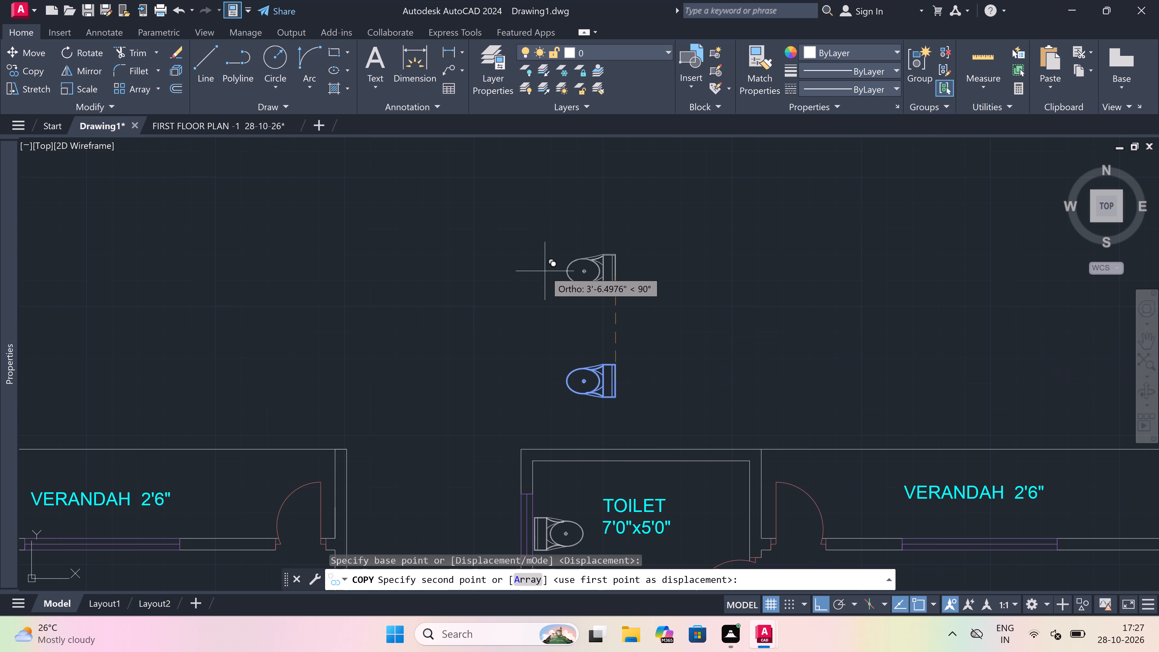
{"action": "scroll", "coordinate": [553, 257], "scroll_direction": "down", "scroll_amount": 4}
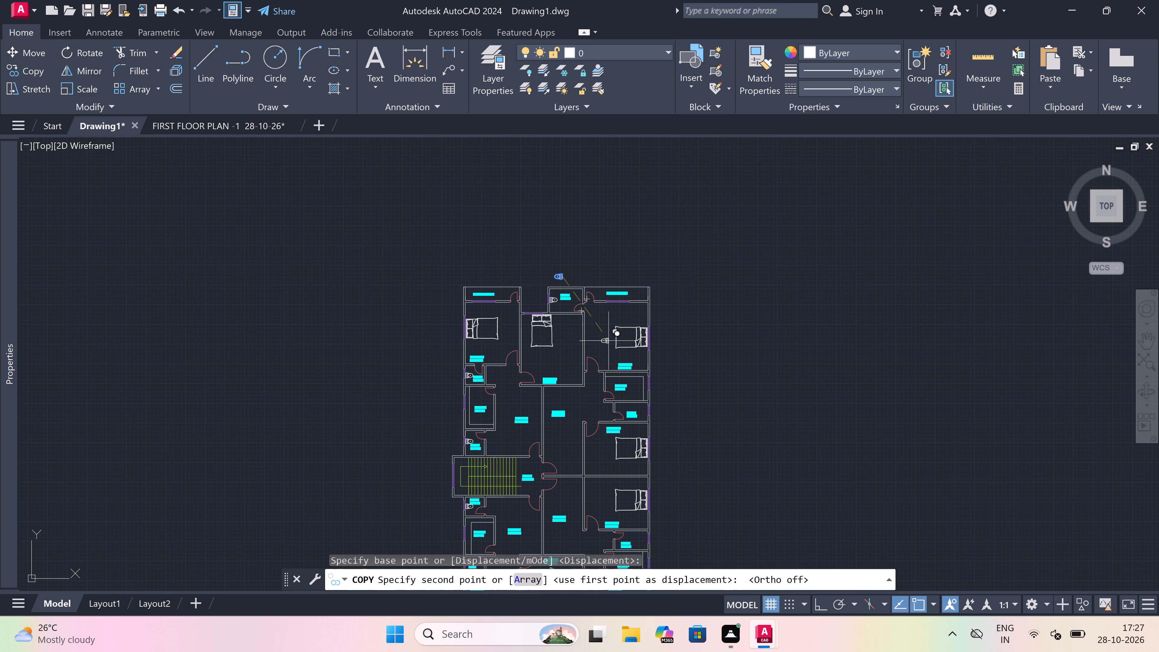
{"action": "scroll", "coordinate": [636, 407], "scroll_direction": "up", "scroll_amount": 2}
{"action": "scroll", "coordinate": [664, 422], "scroll_direction": "up", "scroll_amount": 2}
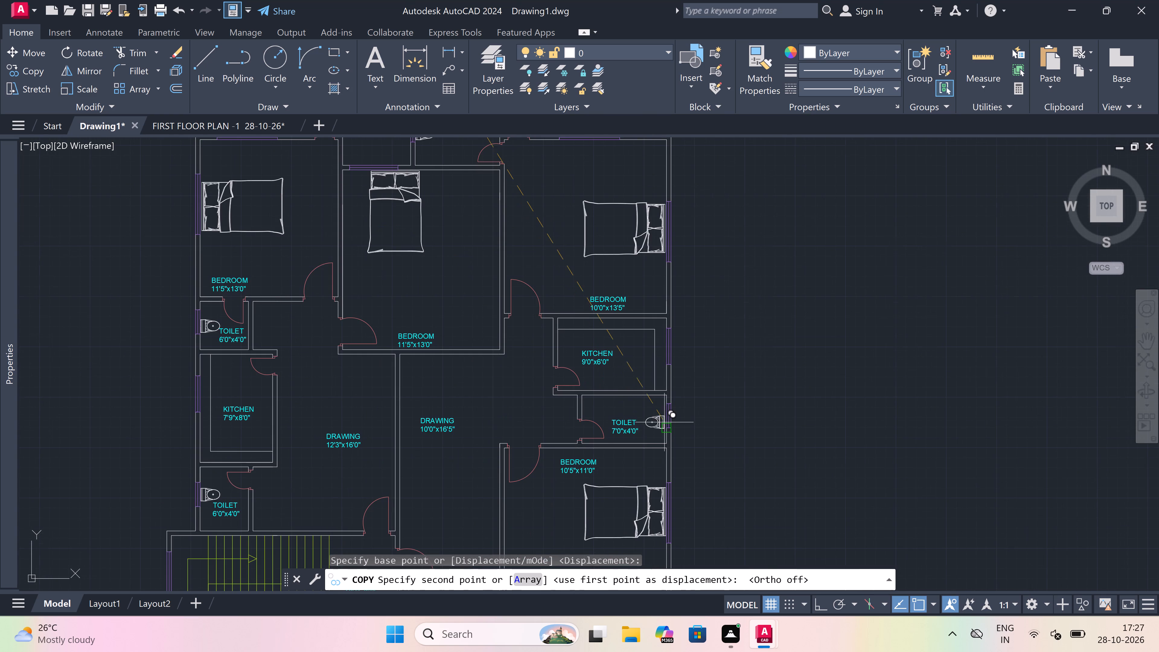
{"action": "scroll", "coordinate": [666, 420], "scroll_direction": "up", "scroll_amount": 5}
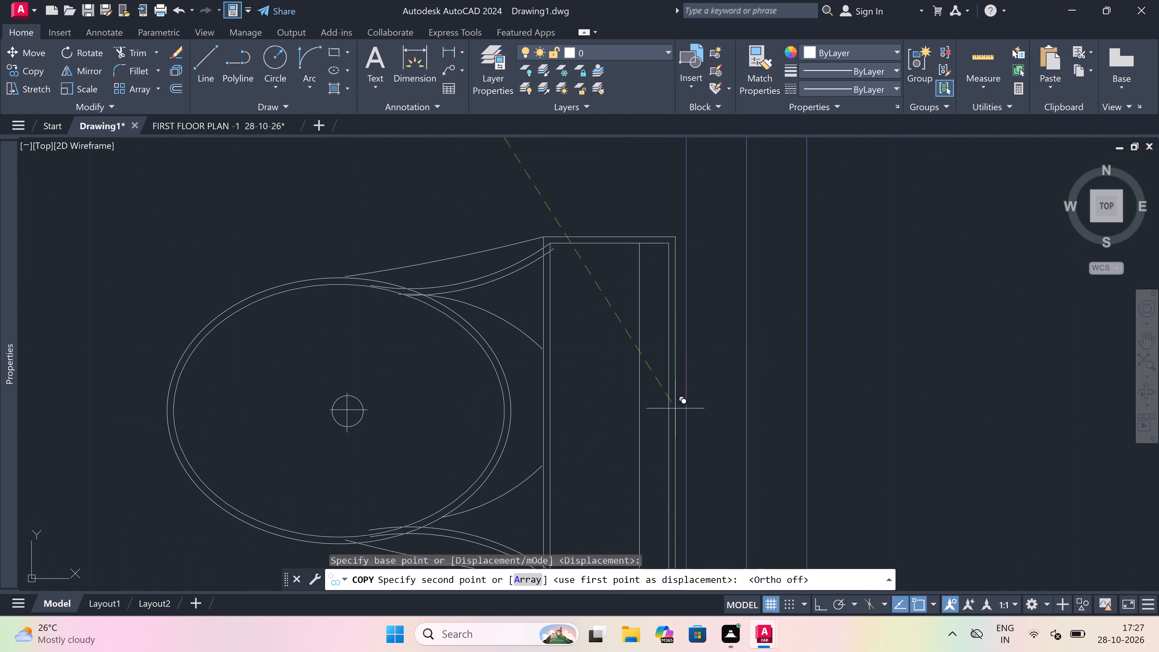
{"action": "left_click", "coordinate": [675, 407]}
Place another copy in the southern 7'0"x4'0" toilet, tank near the east wall's window, and finish copying.
{"action": "scroll", "coordinate": [680, 306], "scroll_direction": "down", "scroll_amount": 7}
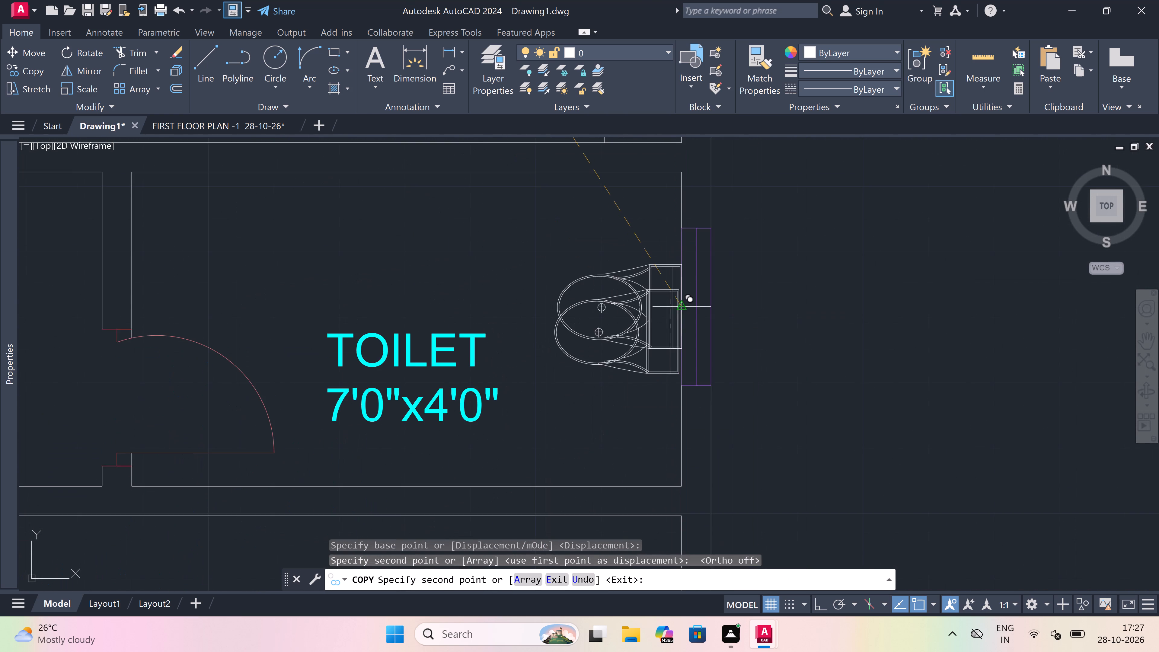
{"action": "scroll", "coordinate": [680, 307], "scroll_direction": "down", "scroll_amount": 4}
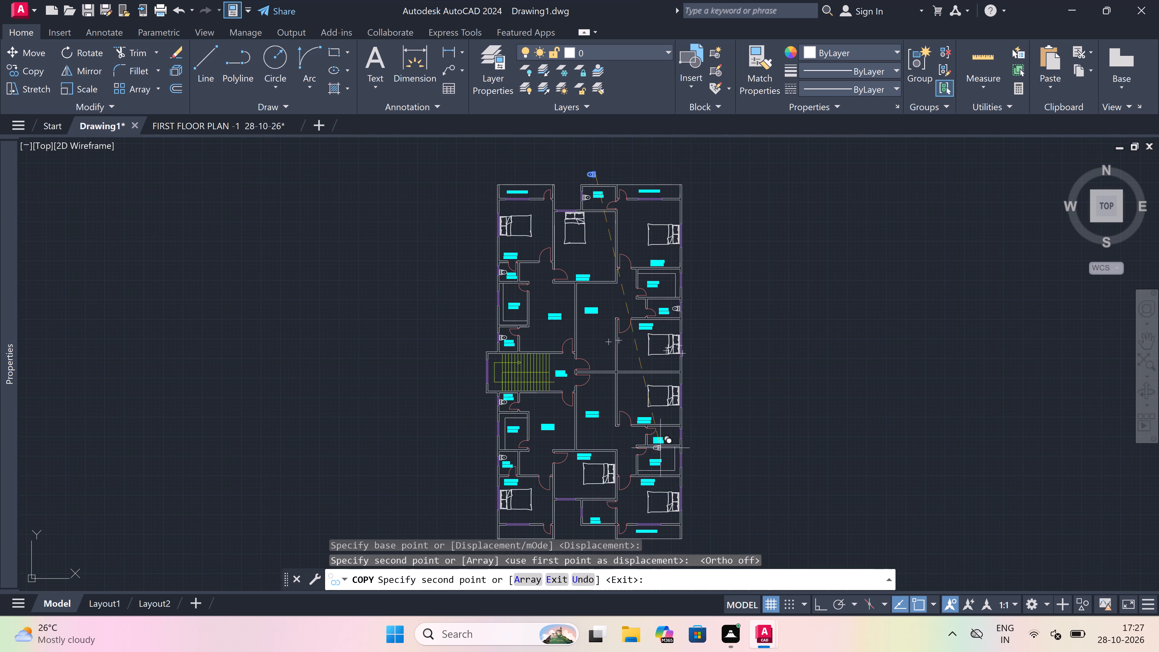
{"action": "scroll", "coordinate": [660, 452], "scroll_direction": "up", "scroll_amount": 3}
{"action": "scroll", "coordinate": [735, 373], "scroll_direction": "up", "scroll_amount": 2}
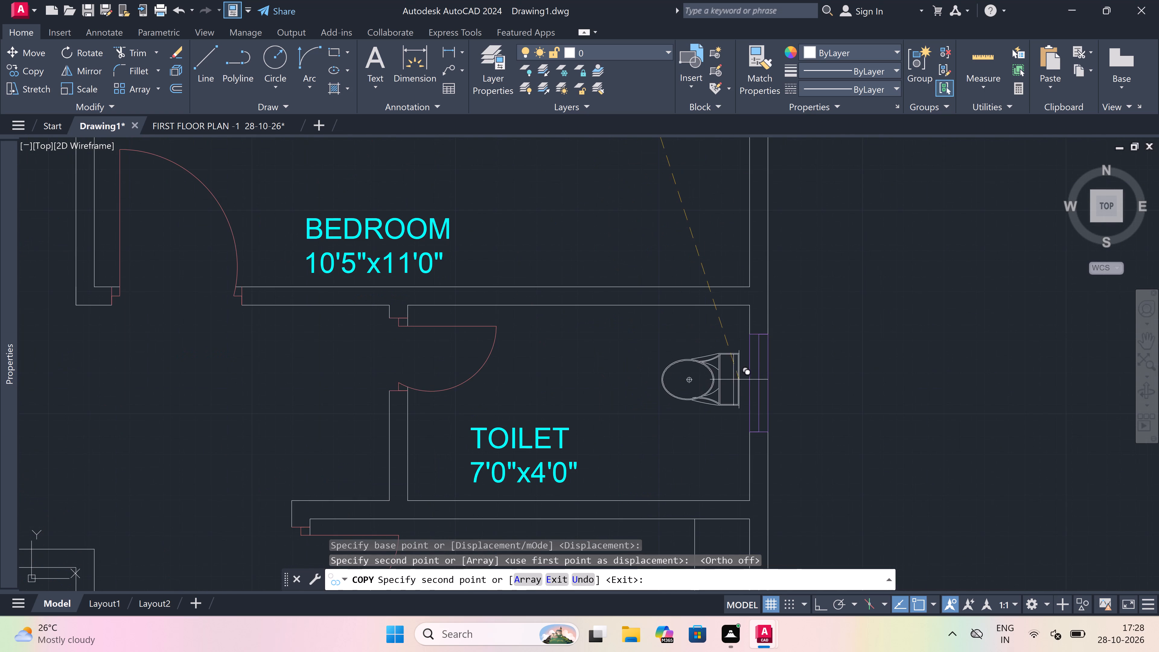
{"action": "scroll", "coordinate": [740, 398], "scroll_direction": "up", "scroll_amount": 3}
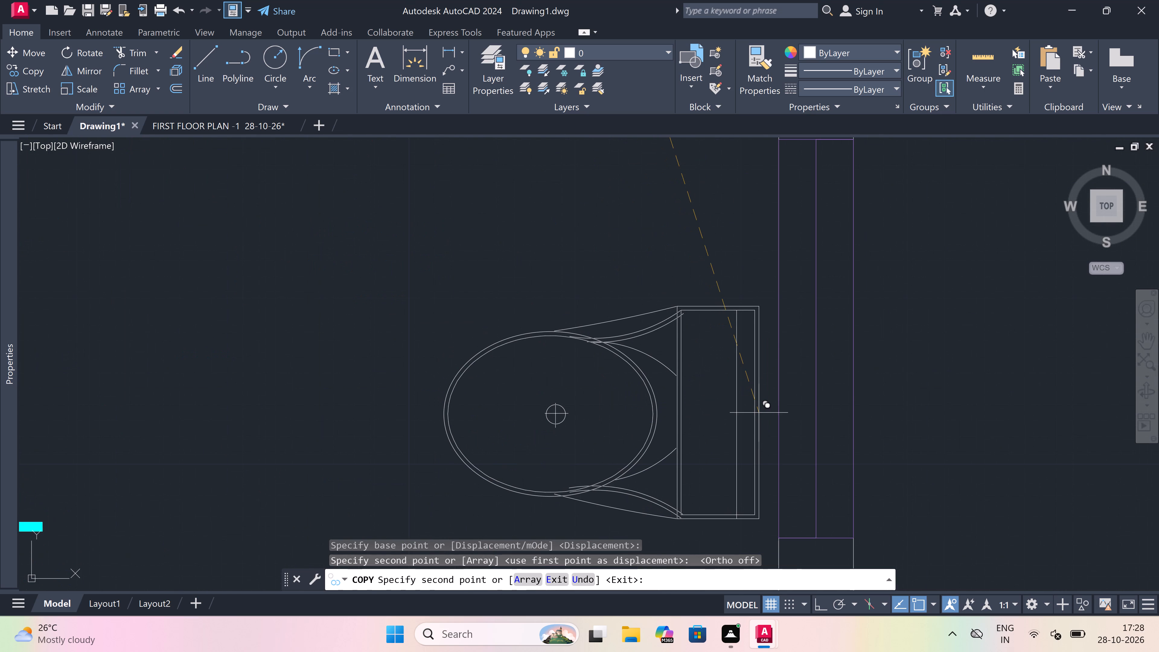
{"action": "left_click_drag", "start_coordinate": [768, 423], "coordinate": [767, 417]}
{"action": "scroll", "coordinate": [754, 351], "scroll_direction": "down", "scroll_amount": 2}
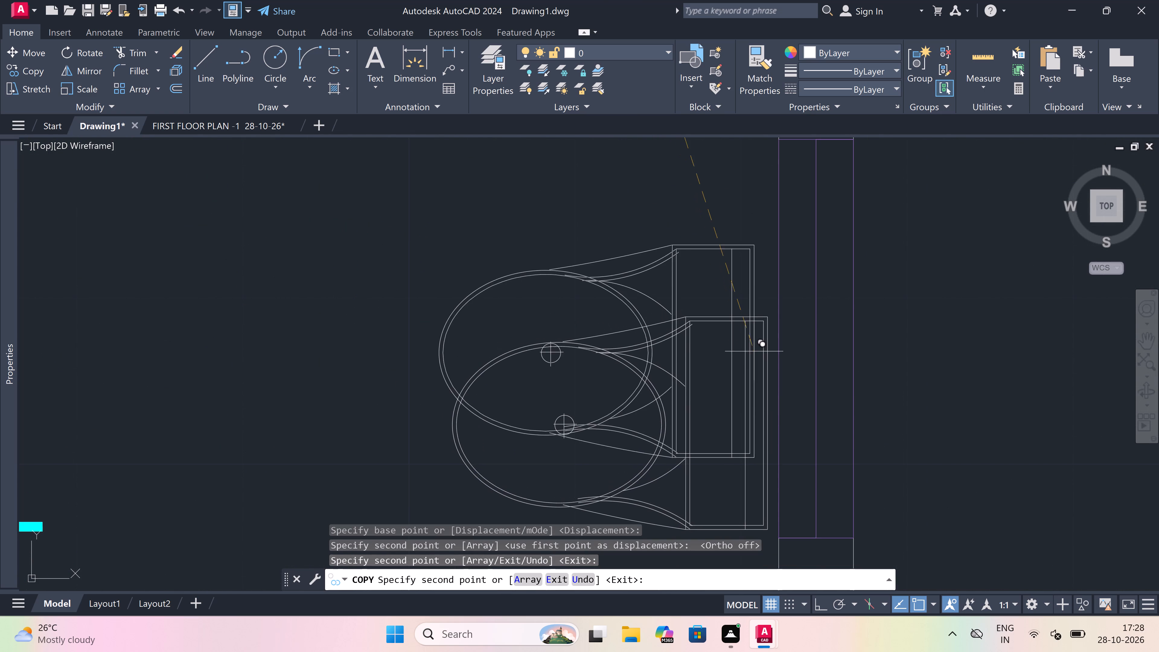
{"action": "scroll", "coordinate": [754, 351], "scroll_direction": "down", "scroll_amount": 7}
{"action": "scroll", "coordinate": [714, 441], "scroll_direction": "down", "scroll_amount": 3}
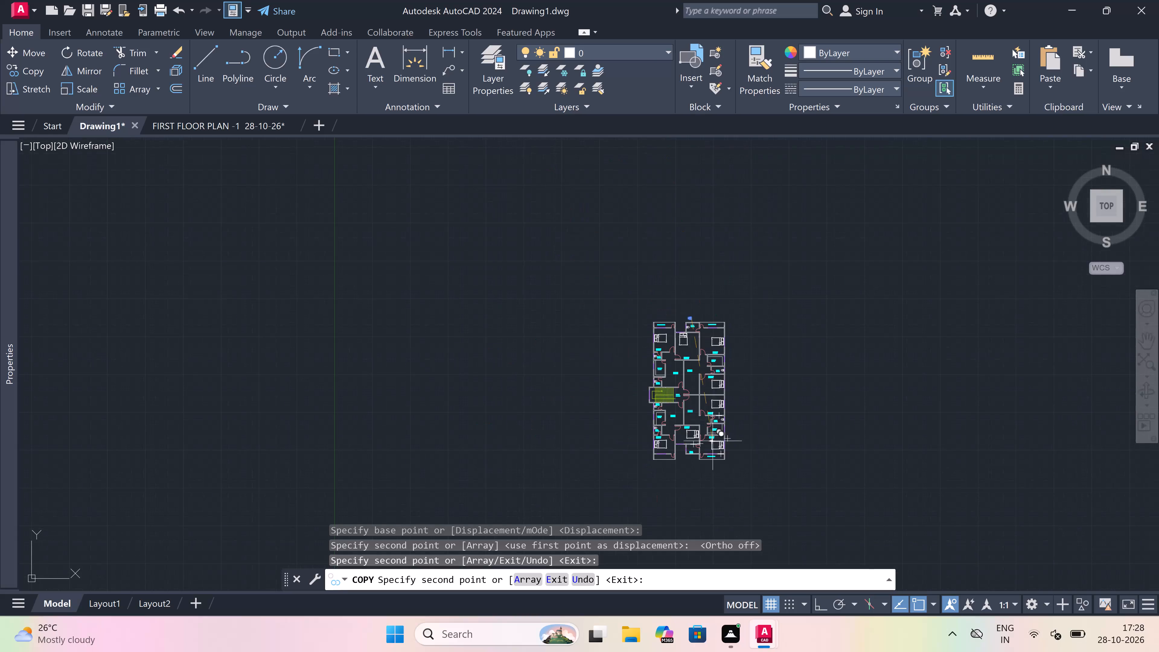
{"action": "scroll", "coordinate": [655, 446], "scroll_direction": "up", "scroll_amount": 3}
{"action": "scroll", "coordinate": [654, 444], "scroll_direction": "down", "scroll_amount": 3}
{"action": "scroll", "coordinate": [685, 312], "scroll_direction": "up", "scroll_amount": 2}
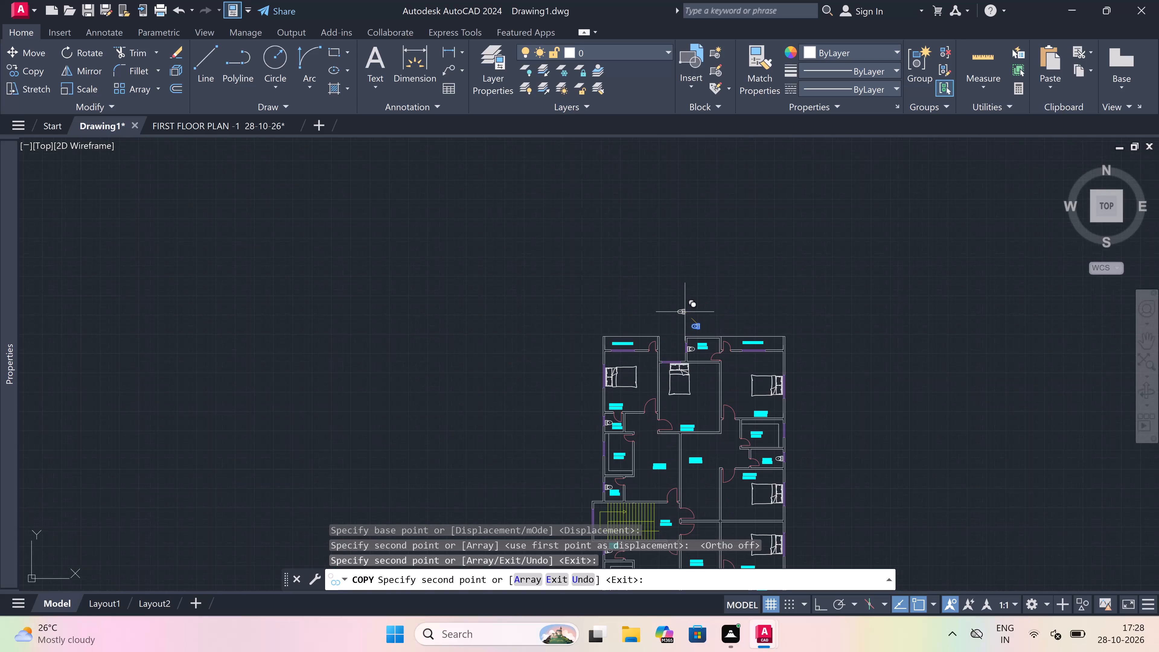
{"action": "scroll", "coordinate": [682, 317], "scroll_direction": "down", "scroll_amount": 2}
{"action": "scroll", "coordinate": [673, 373], "scroll_direction": "up", "scroll_amount": 4}
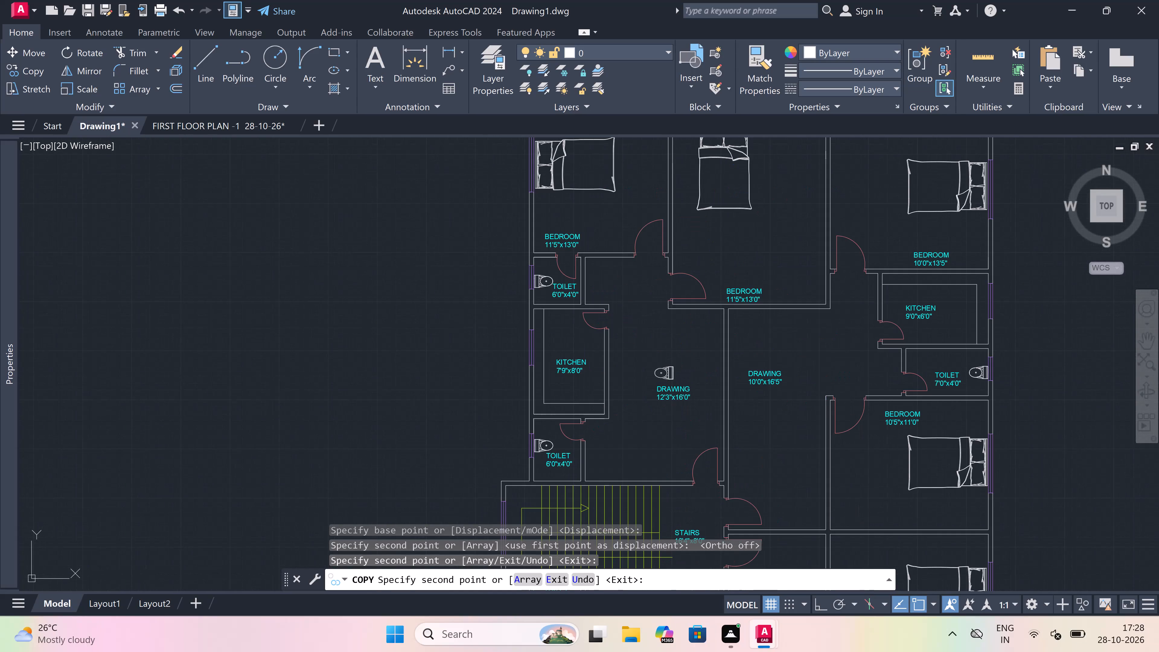
{"action": "scroll", "coordinate": [673, 373], "scroll_direction": "down", "scroll_amount": 2}
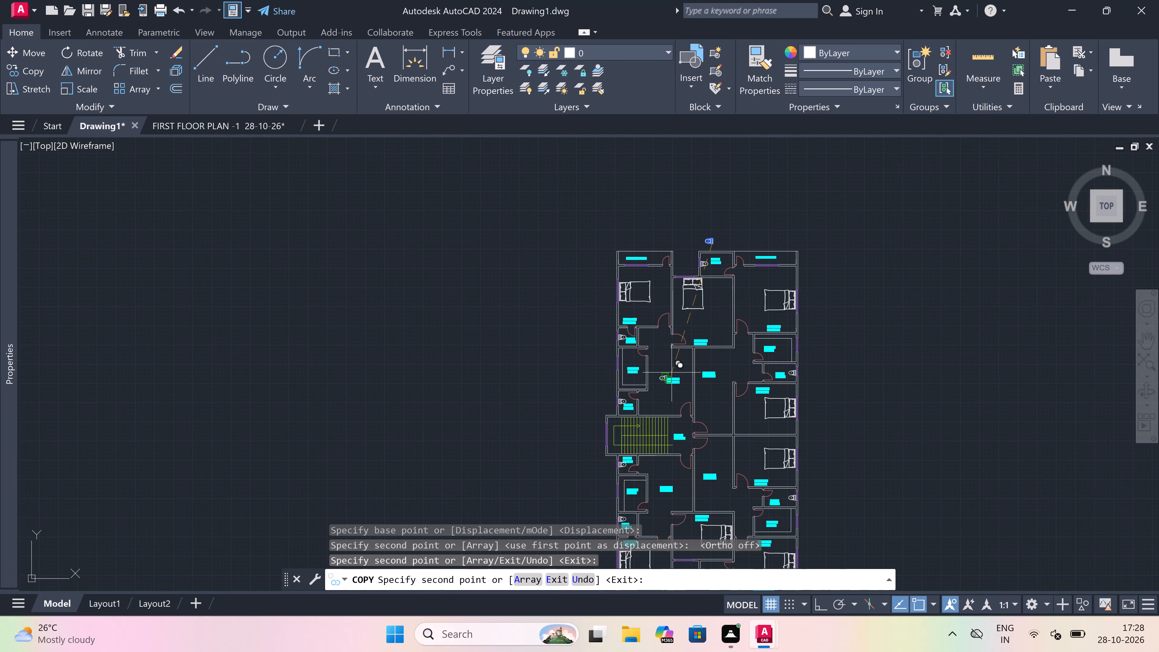
{"action": "key", "text": "Escape"}
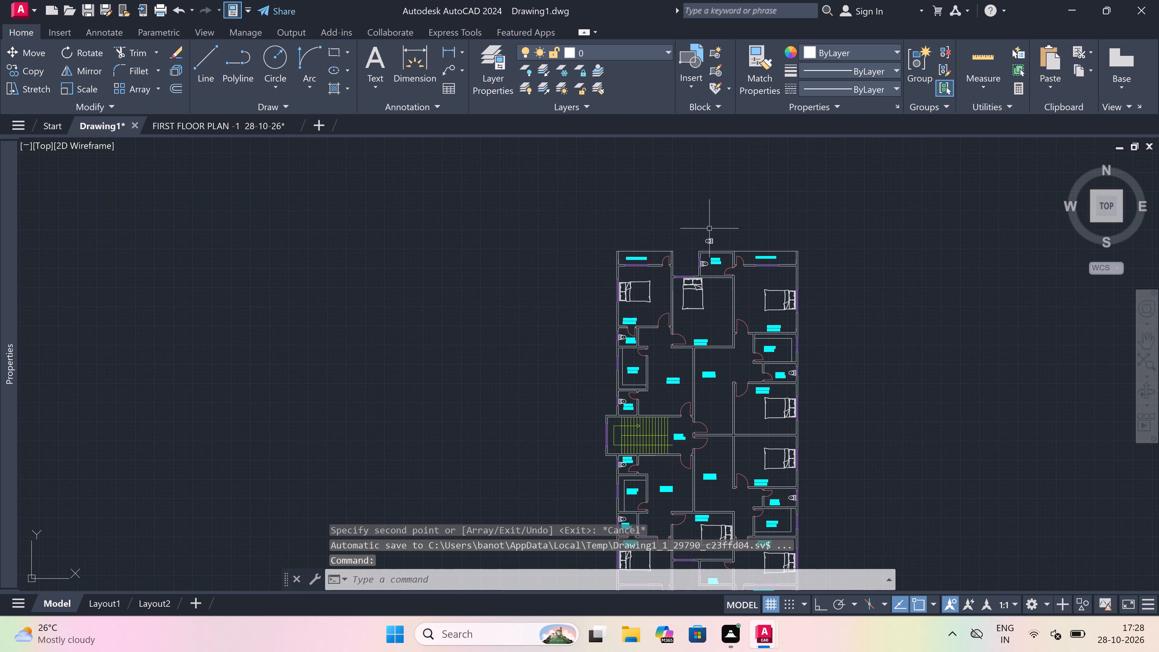
Erase the spare WC lying outside the plan above the north 7'0"x5'0" toilet.
{"action": "scroll", "coordinate": [708, 240], "scroll_direction": "up", "scroll_amount": 5}
{"action": "left_click_drag", "start_coordinate": [771, 228], "coordinate": [764, 228]}
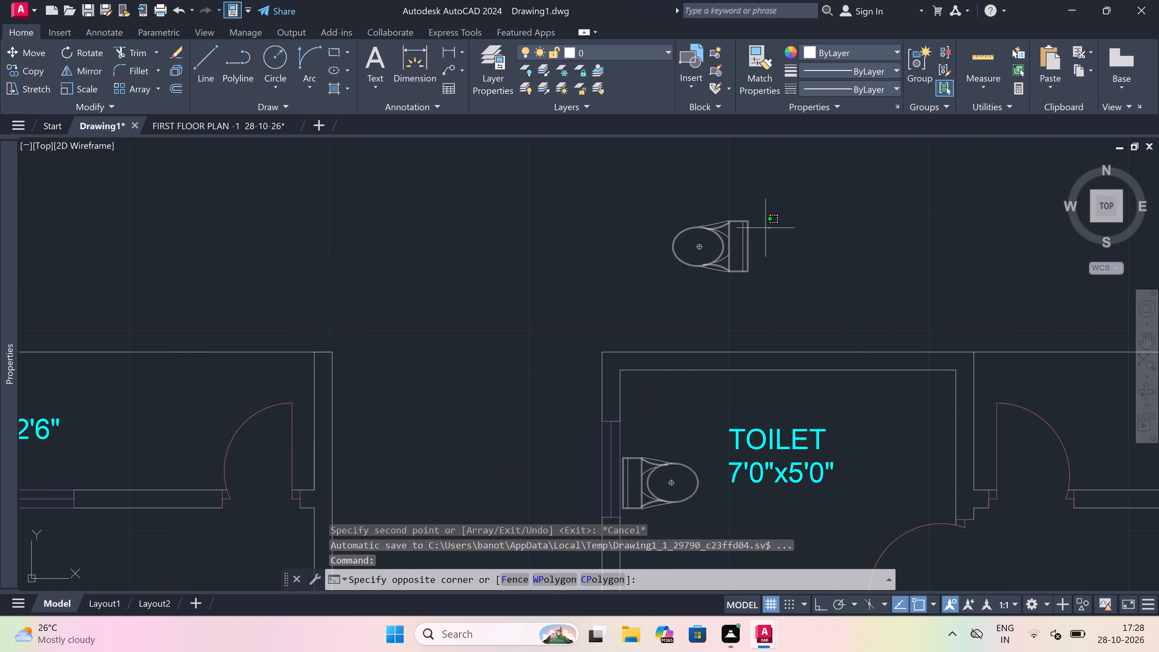
{"action": "left_click", "coordinate": [556, 274]}
{"action": "key", "text": "Delete"}
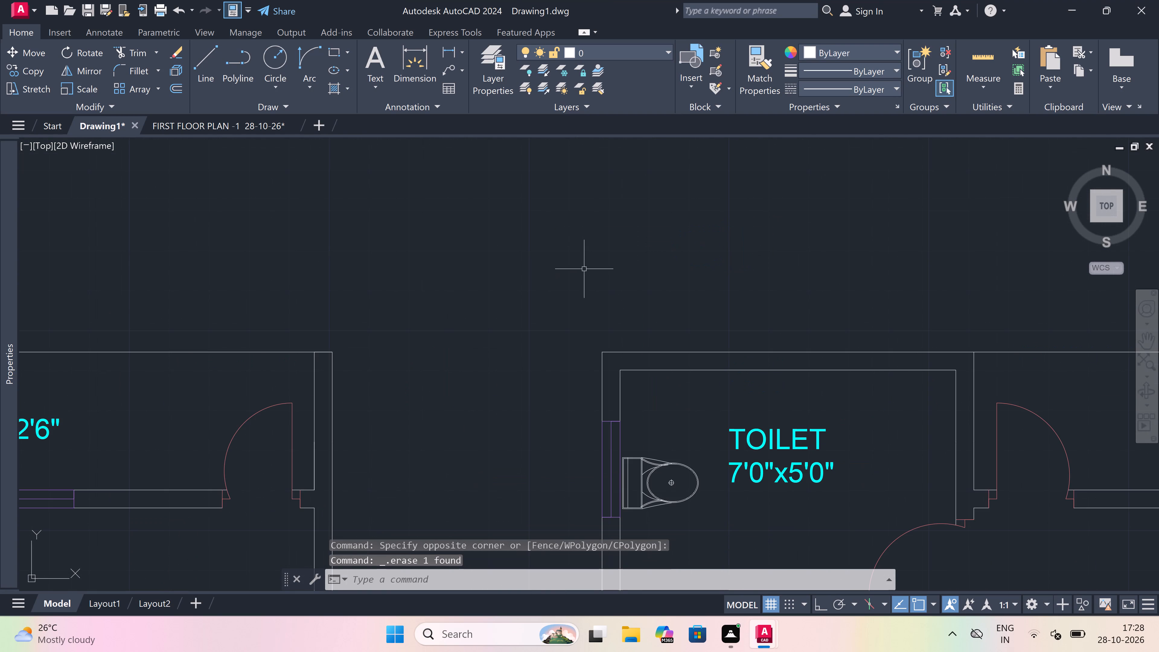
Switch to the FIRST FLOOR PLAN -1 28-10-26 drawing and bring its furnished rooms into view.
{"action": "scroll", "coordinate": [612, 263], "scroll_direction": "down", "scroll_amount": 5}
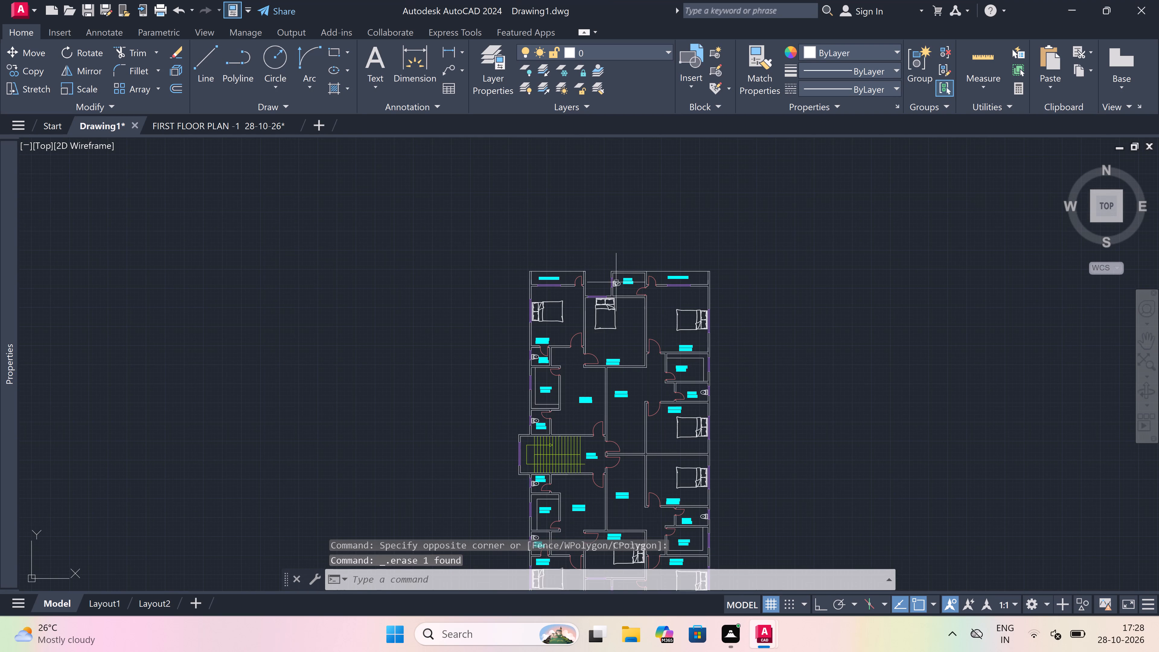
{"action": "scroll", "coordinate": [619, 314], "scroll_direction": "down", "scroll_amount": 1}
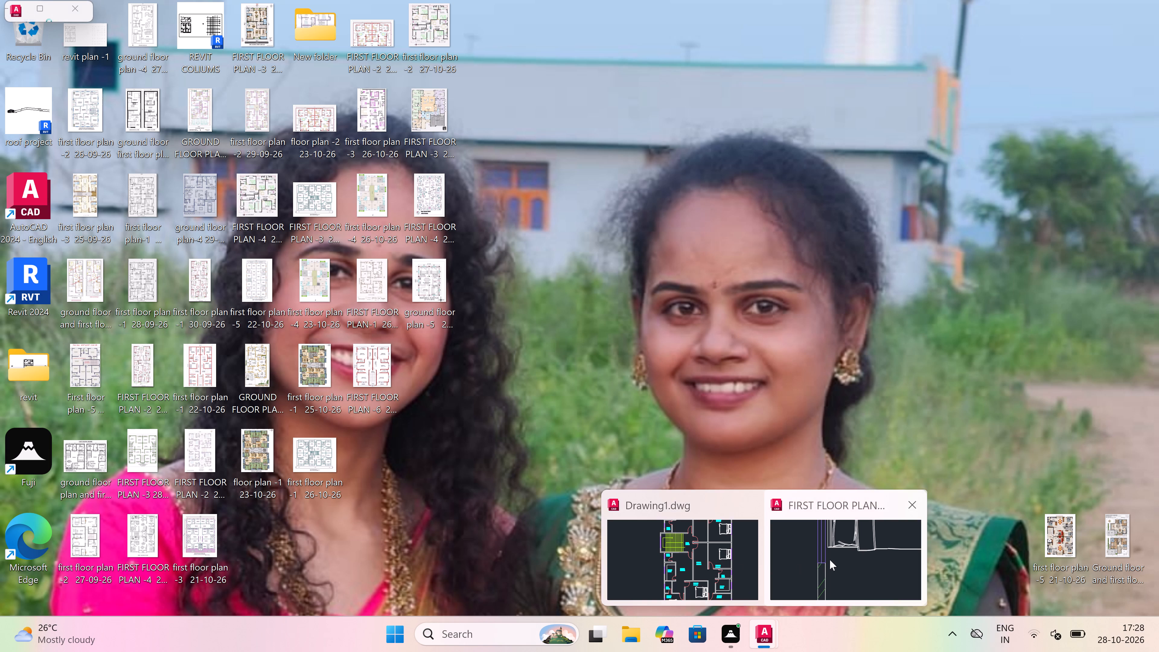
{"action": "left_click_drag", "start_coordinate": [830, 559], "coordinate": [825, 554]}
{"action": "scroll", "coordinate": [643, 309], "scroll_direction": "down", "scroll_amount": 2}
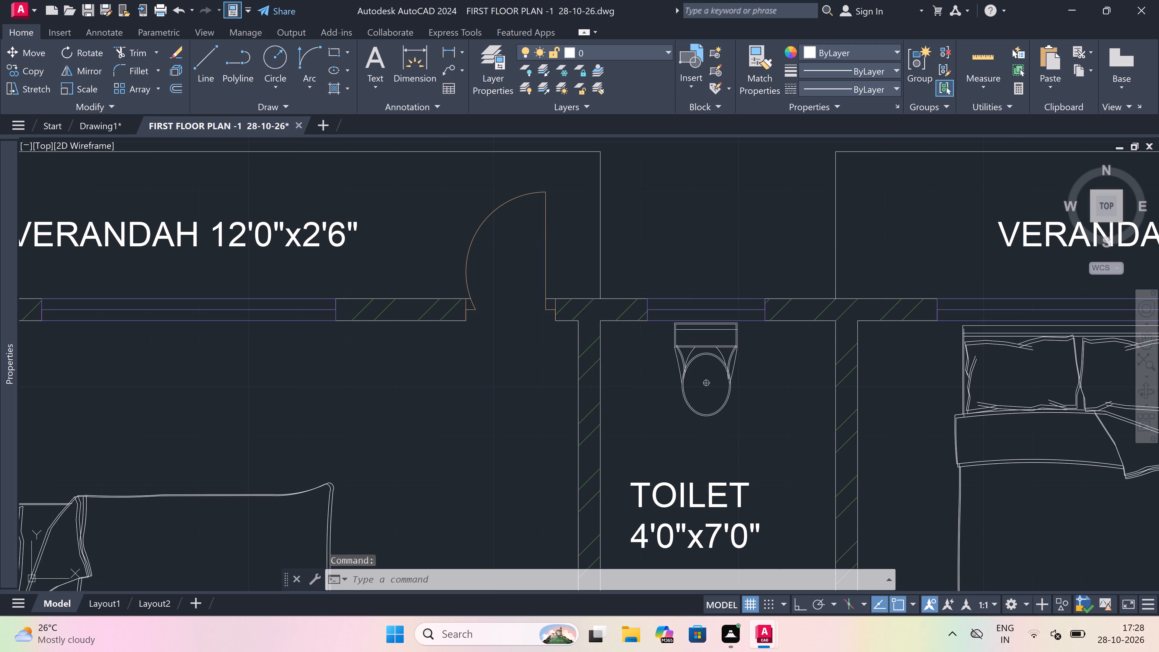
Copy the sofa set with two armchairs and table from the 11'0"x15'5" drawing room to the clipboard.
{"action": "scroll", "coordinate": [643, 309], "scroll_direction": "down", "scroll_amount": 6}
{"action": "scroll", "coordinate": [650, 352], "scroll_direction": "up", "scroll_amount": 2}
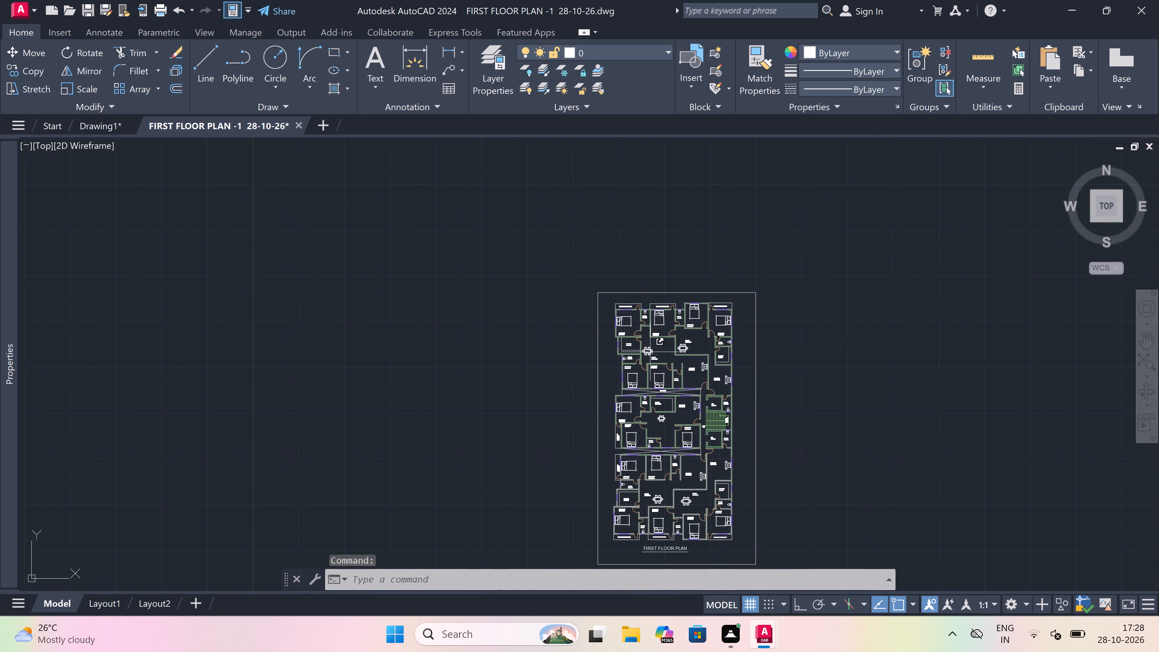
{"action": "scroll", "coordinate": [650, 352], "scroll_direction": "up", "scroll_amount": 1}
{"action": "scroll", "coordinate": [669, 338], "scroll_direction": "down", "scroll_amount": 2}
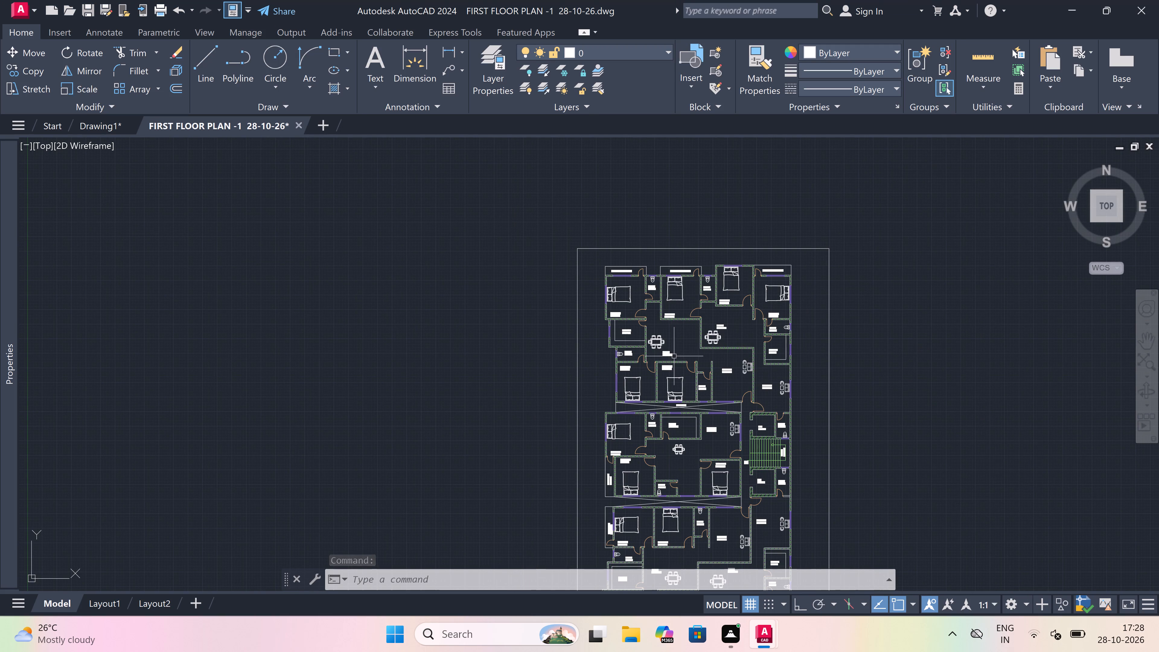
{"action": "scroll", "coordinate": [736, 345], "scroll_direction": "up", "scroll_amount": 1}
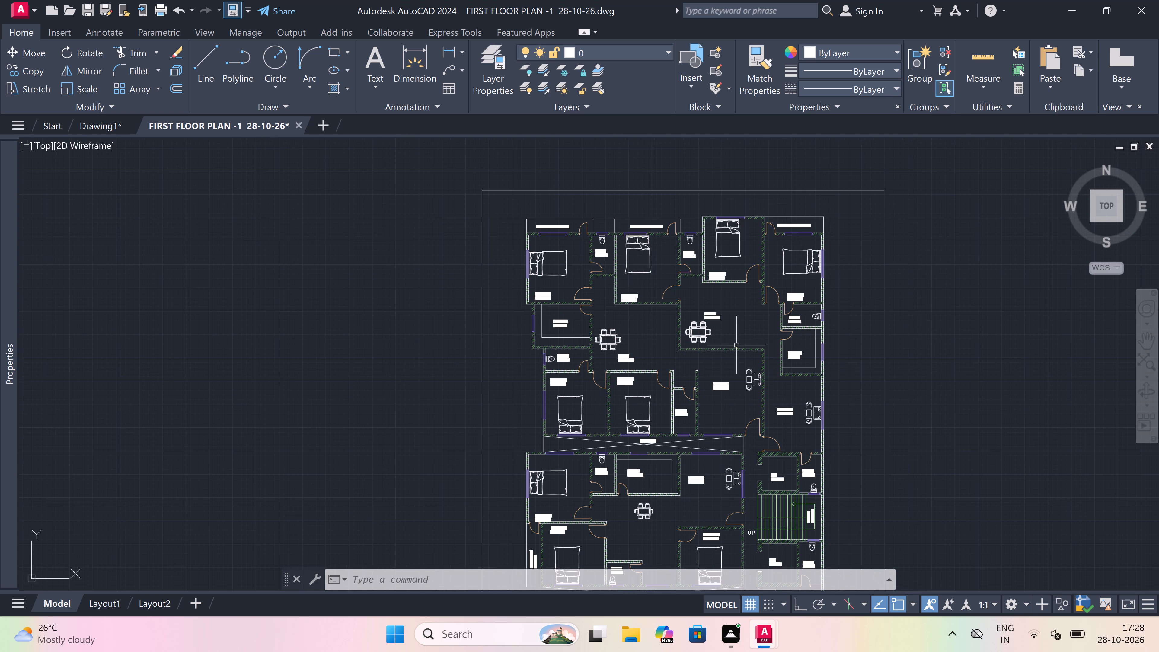
{"action": "scroll", "coordinate": [752, 376], "scroll_direction": "up", "scroll_amount": 4}
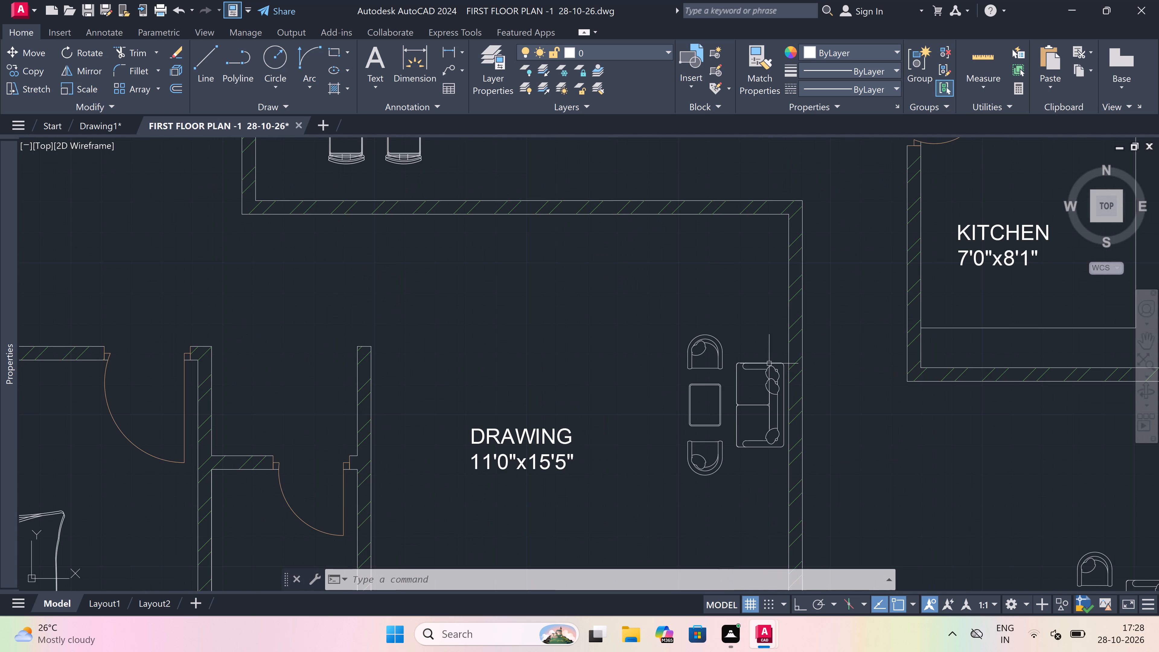
{"action": "left_click", "coordinate": [779, 317]}
{"action": "left_click", "coordinate": [584, 503]}
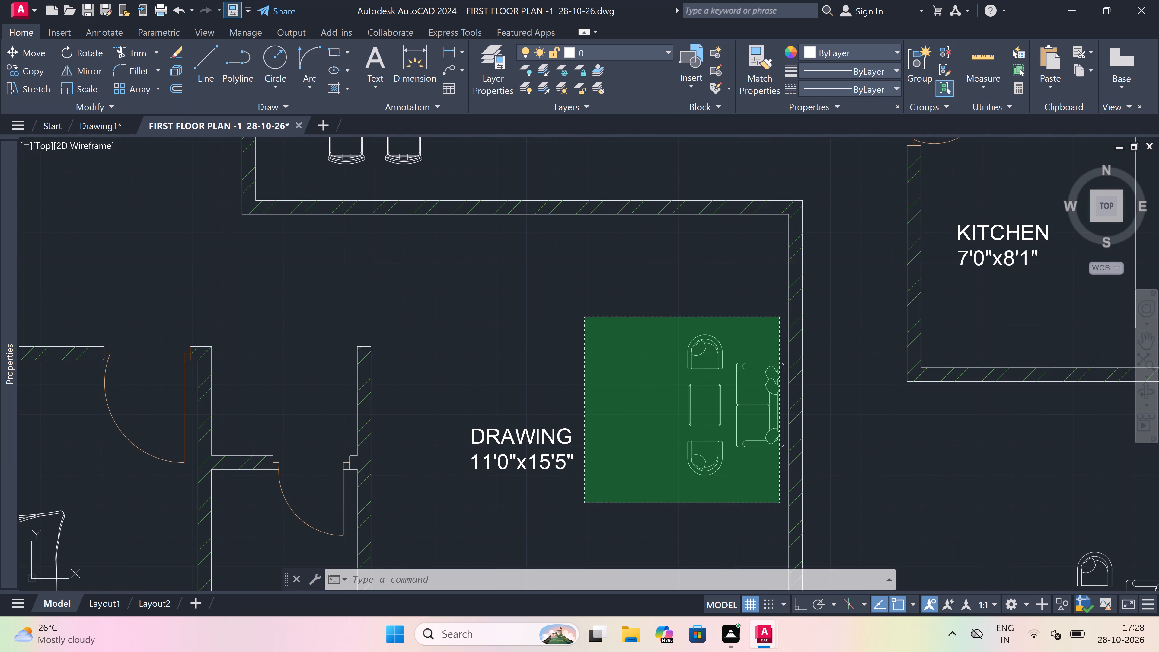
{"action": "scroll", "coordinate": [776, 414], "scroll_direction": "up", "scroll_amount": 3}
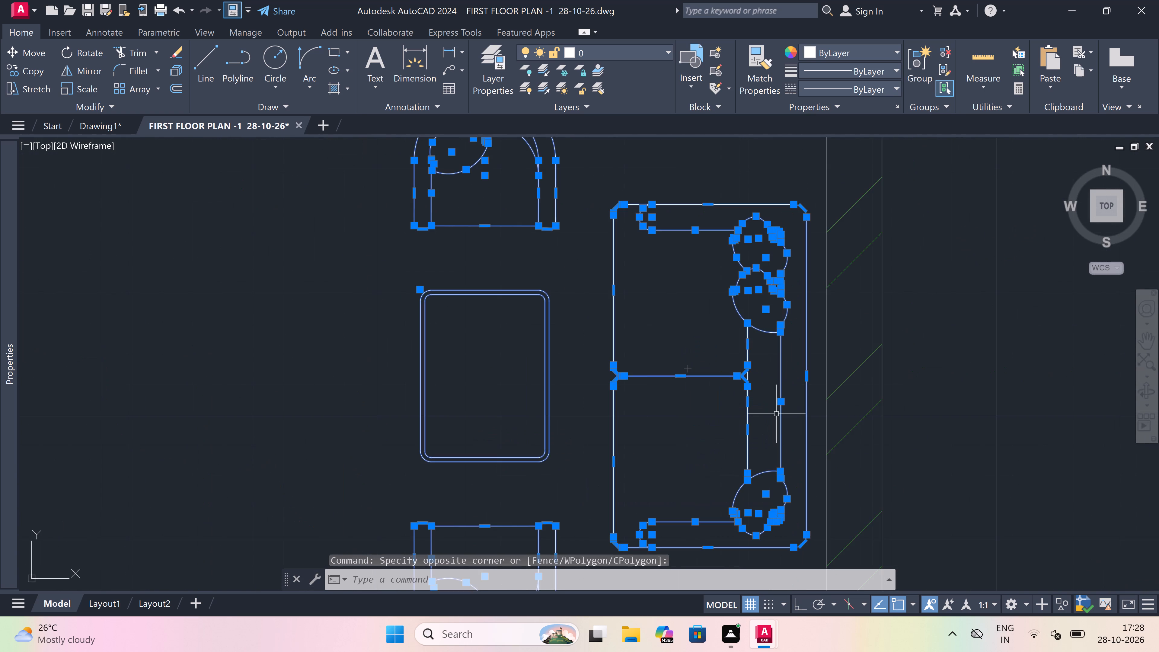
{"action": "scroll", "coordinate": [776, 414], "scroll_direction": "down", "scroll_amount": 4}
{"action": "scroll", "coordinate": [731, 440], "scroll_direction": "down", "scroll_amount": 1}
{"action": "scroll", "coordinate": [723, 458], "scroll_direction": "up", "scroll_amount": 2}
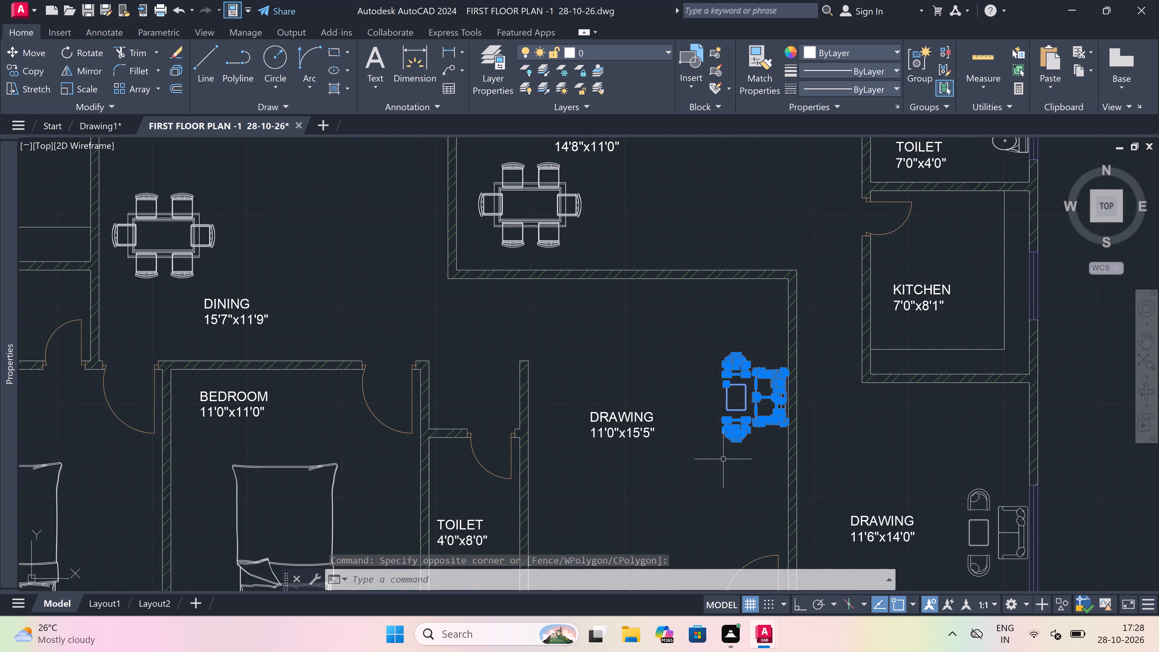
{"action": "key", "text": "ctrl+c"}
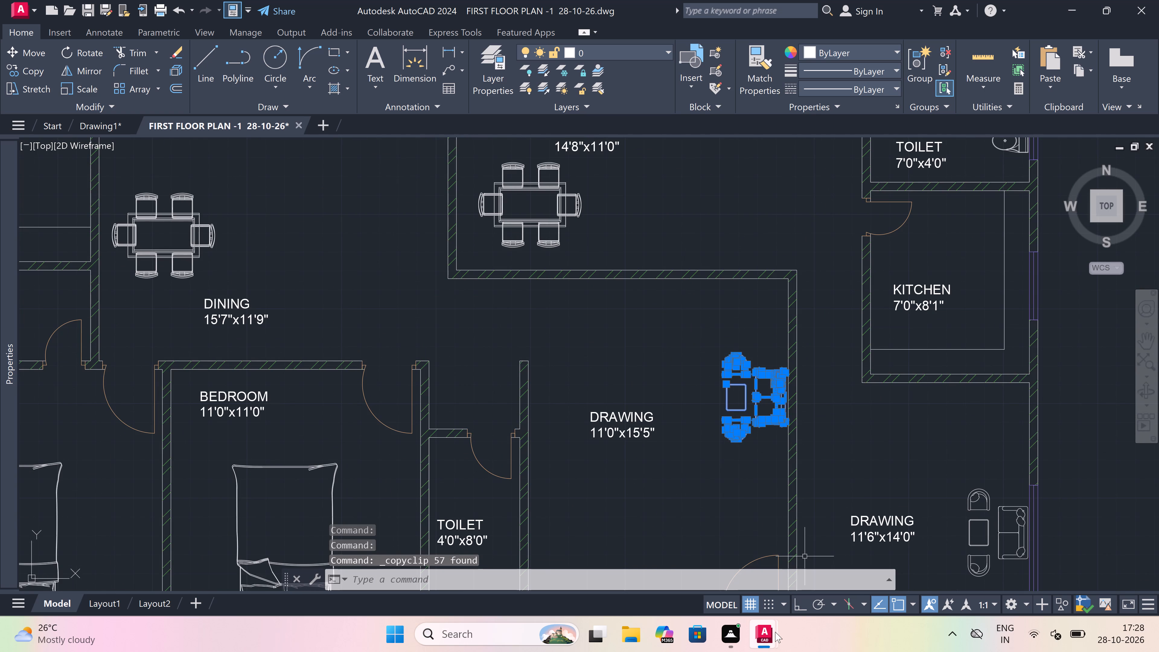
Switch to Drawing1 and paste the sofa set into the 12'3"x16'0" drawing room, sofa back against the east wall.
{"action": "left_click", "coordinate": [703, 549]}
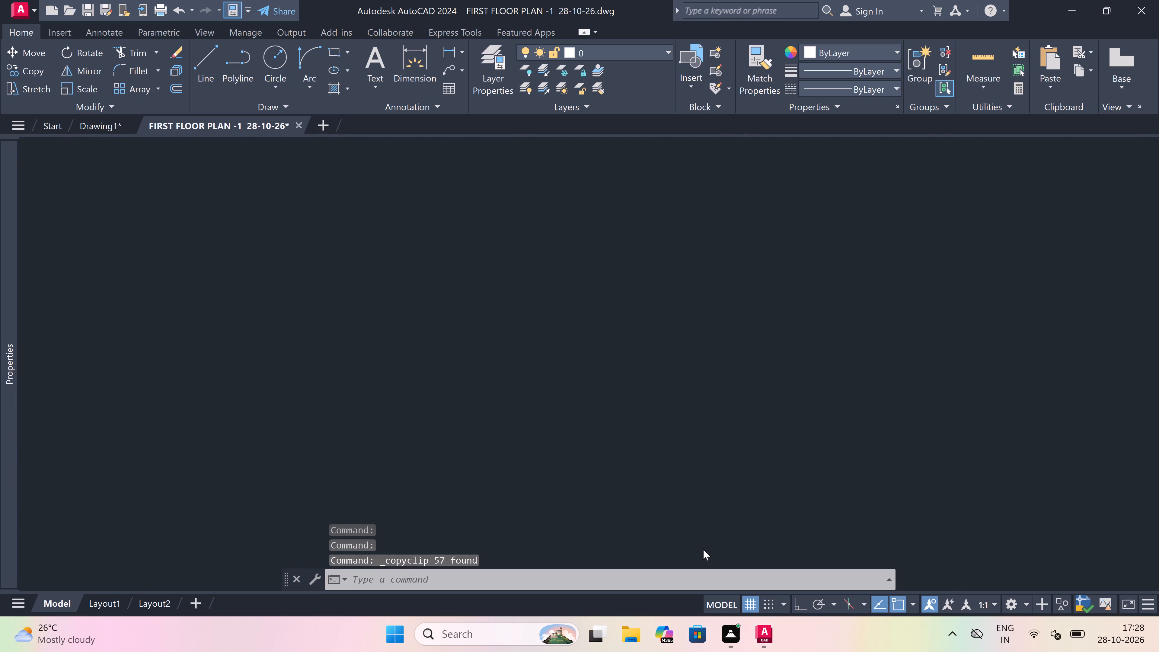
{"action": "key", "text": "ctrl+v"}
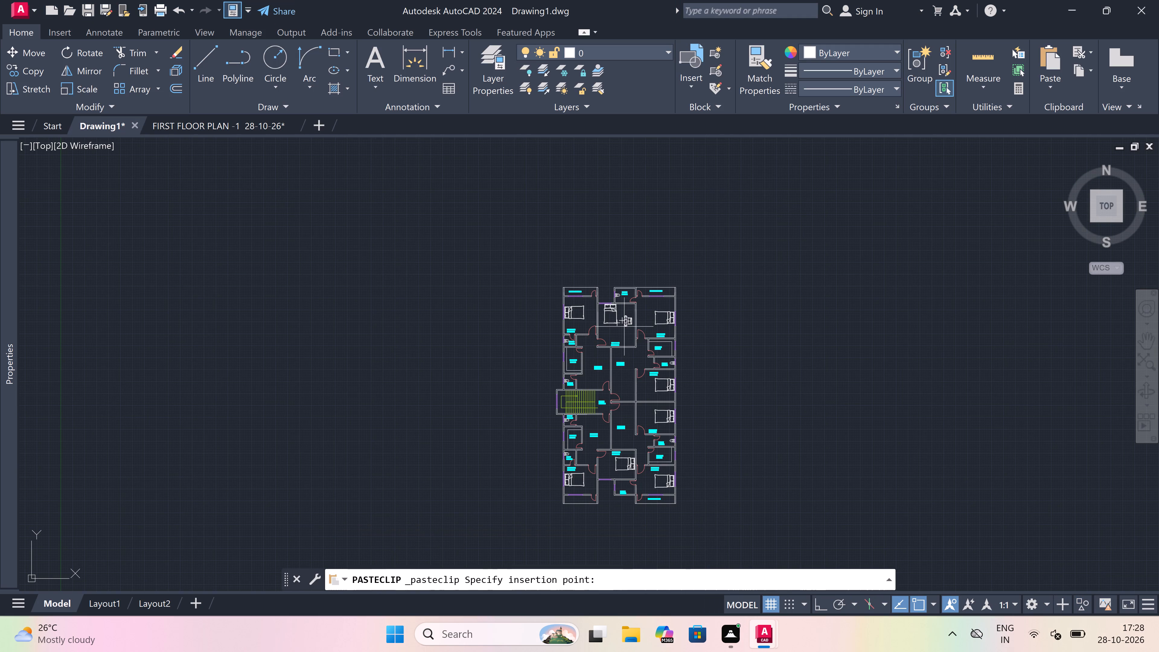
{"action": "scroll", "coordinate": [586, 280], "scroll_direction": "up", "scroll_amount": 3}
{"action": "scroll", "coordinate": [621, 427], "scroll_direction": "down", "scroll_amount": 3}
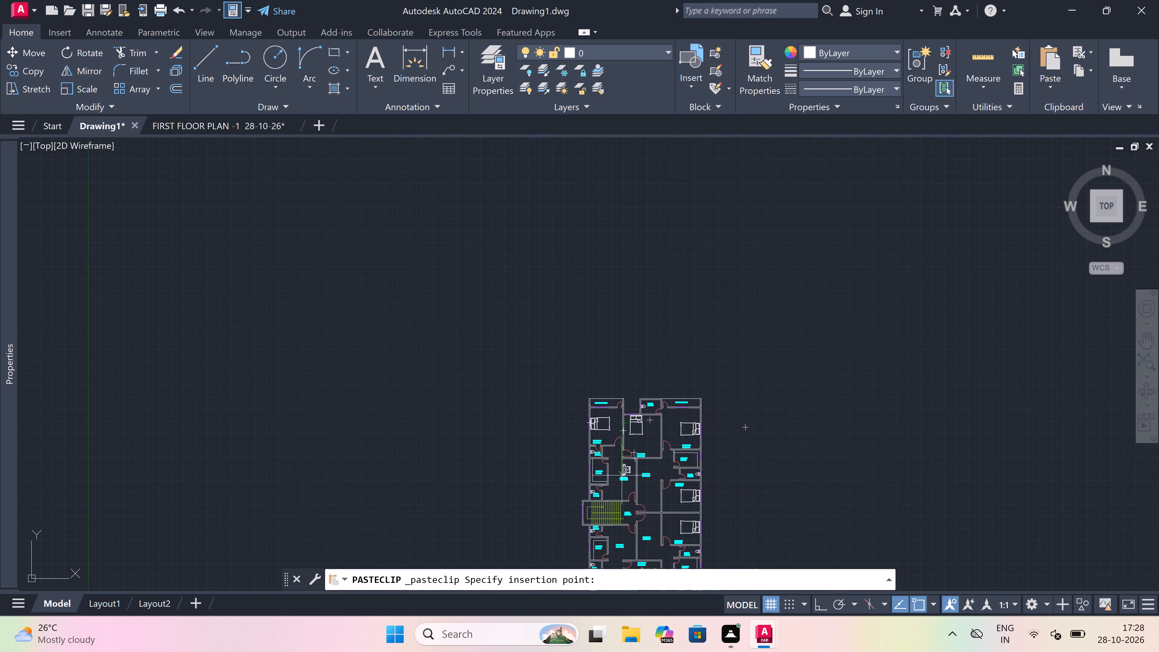
{"action": "scroll", "coordinate": [614, 502], "scroll_direction": "up", "scroll_amount": 3}
{"action": "scroll", "coordinate": [667, 389], "scroll_direction": "up", "scroll_amount": 2}
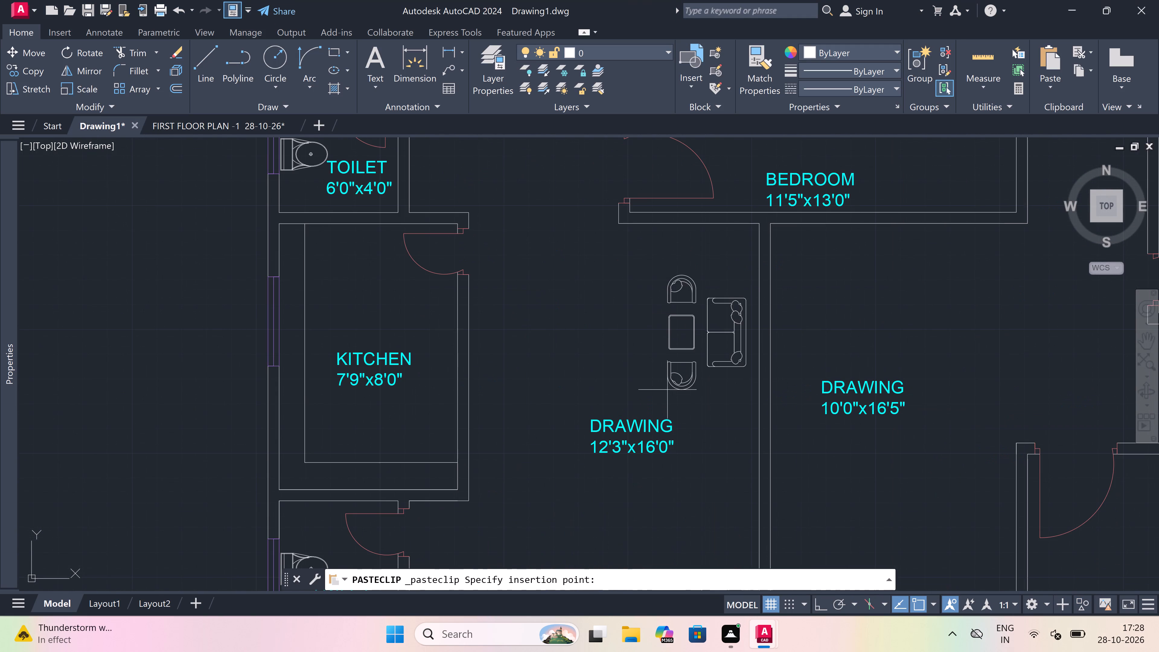
{"action": "scroll", "coordinate": [669, 411], "scroll_direction": "up", "scroll_amount": 2}
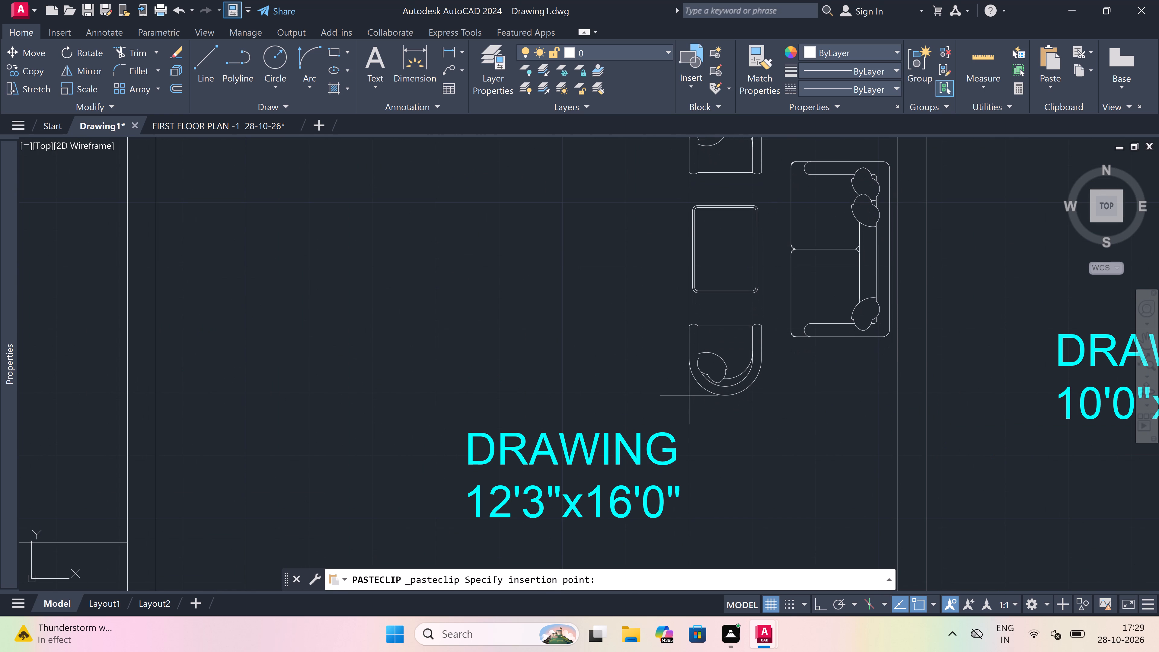
{"action": "left_click", "coordinate": [691, 393]}
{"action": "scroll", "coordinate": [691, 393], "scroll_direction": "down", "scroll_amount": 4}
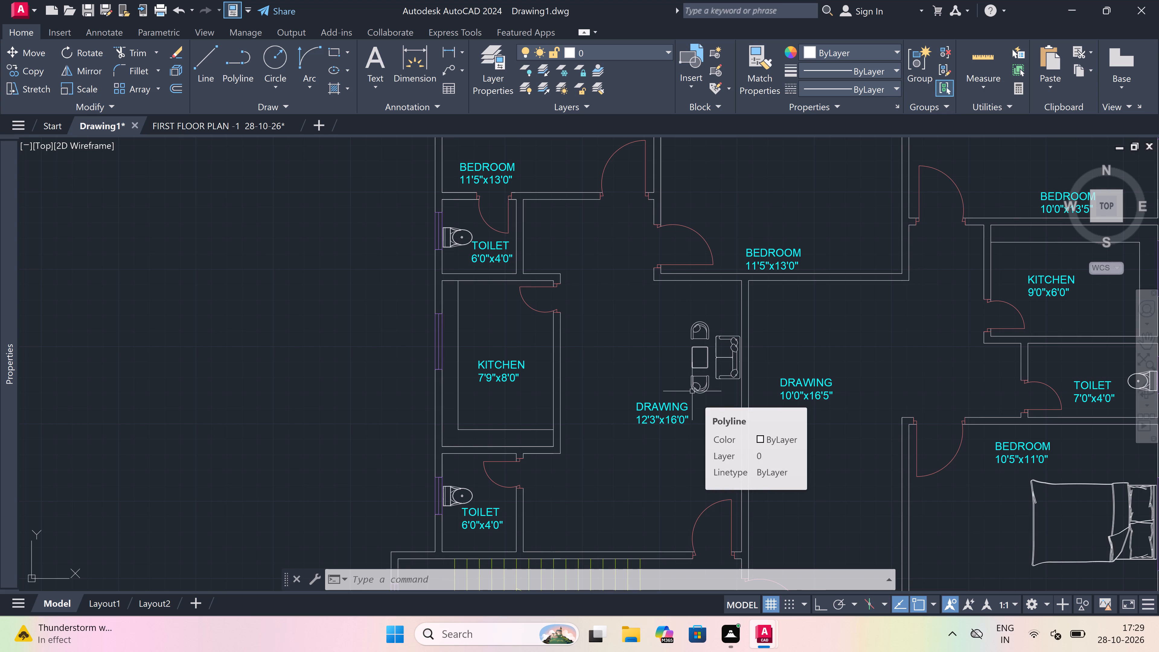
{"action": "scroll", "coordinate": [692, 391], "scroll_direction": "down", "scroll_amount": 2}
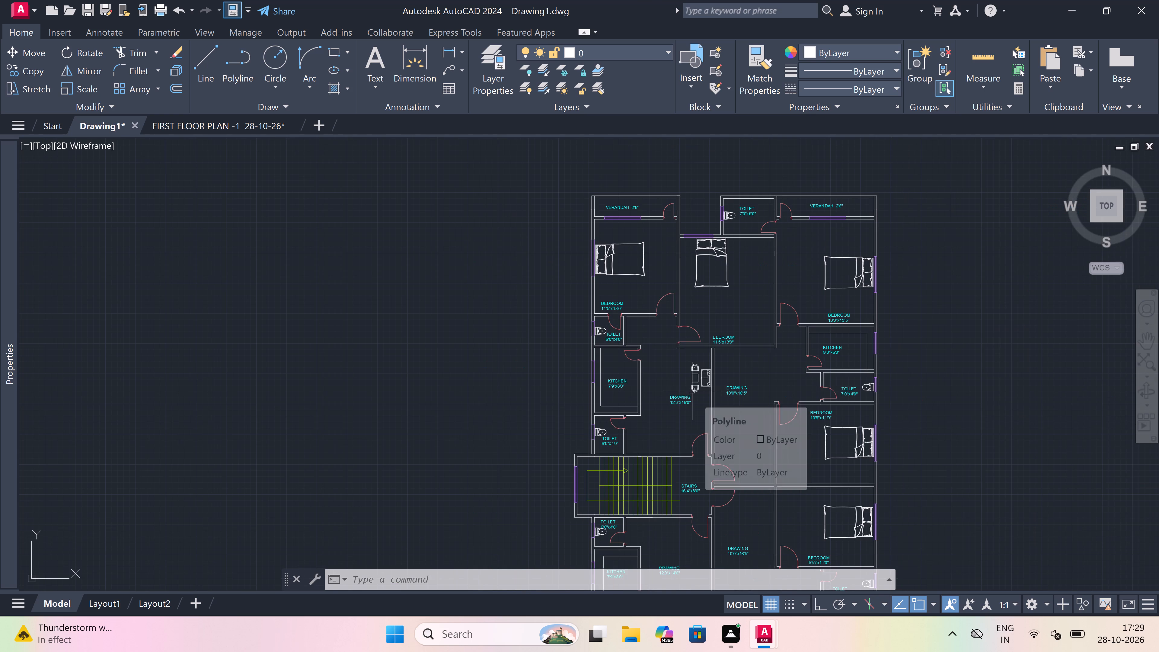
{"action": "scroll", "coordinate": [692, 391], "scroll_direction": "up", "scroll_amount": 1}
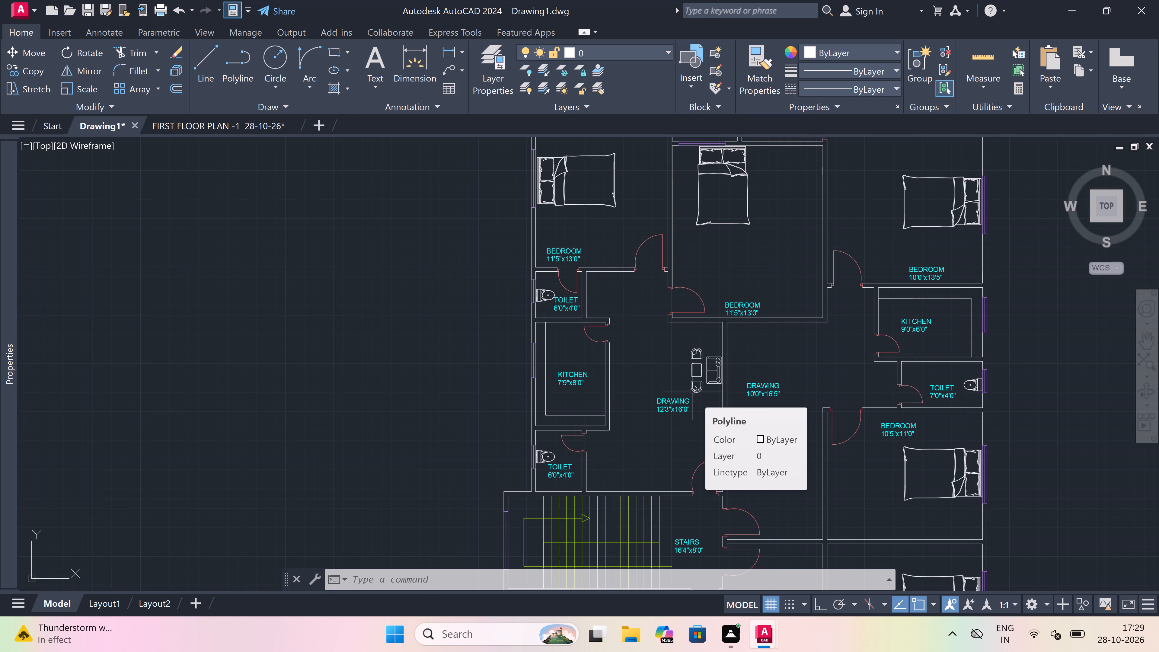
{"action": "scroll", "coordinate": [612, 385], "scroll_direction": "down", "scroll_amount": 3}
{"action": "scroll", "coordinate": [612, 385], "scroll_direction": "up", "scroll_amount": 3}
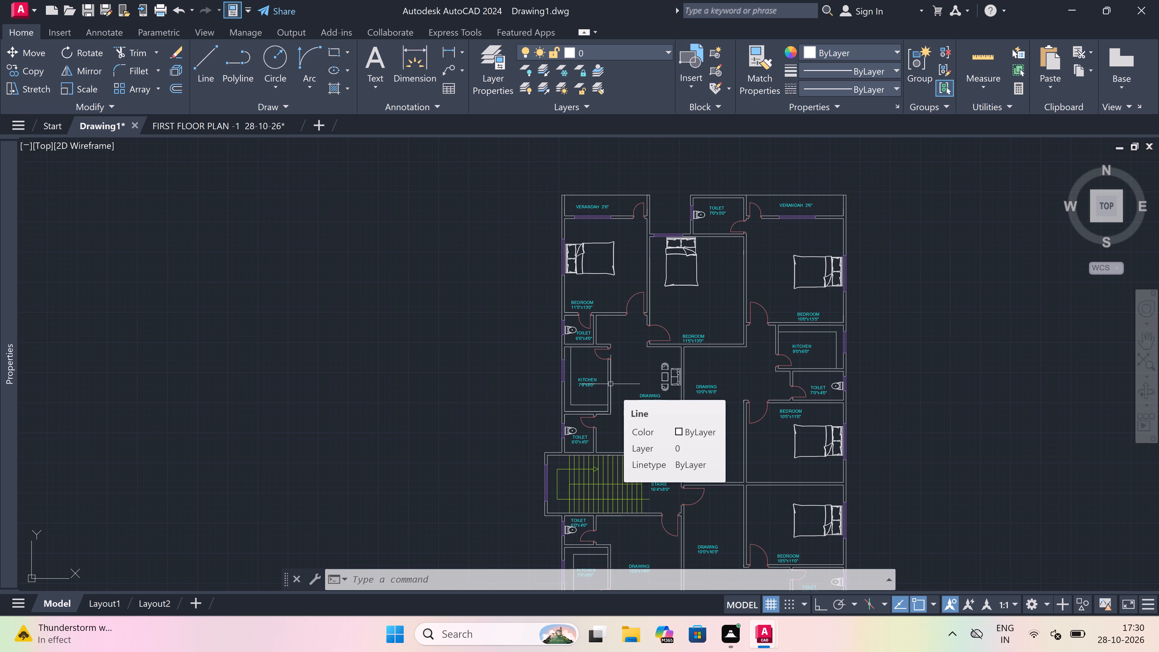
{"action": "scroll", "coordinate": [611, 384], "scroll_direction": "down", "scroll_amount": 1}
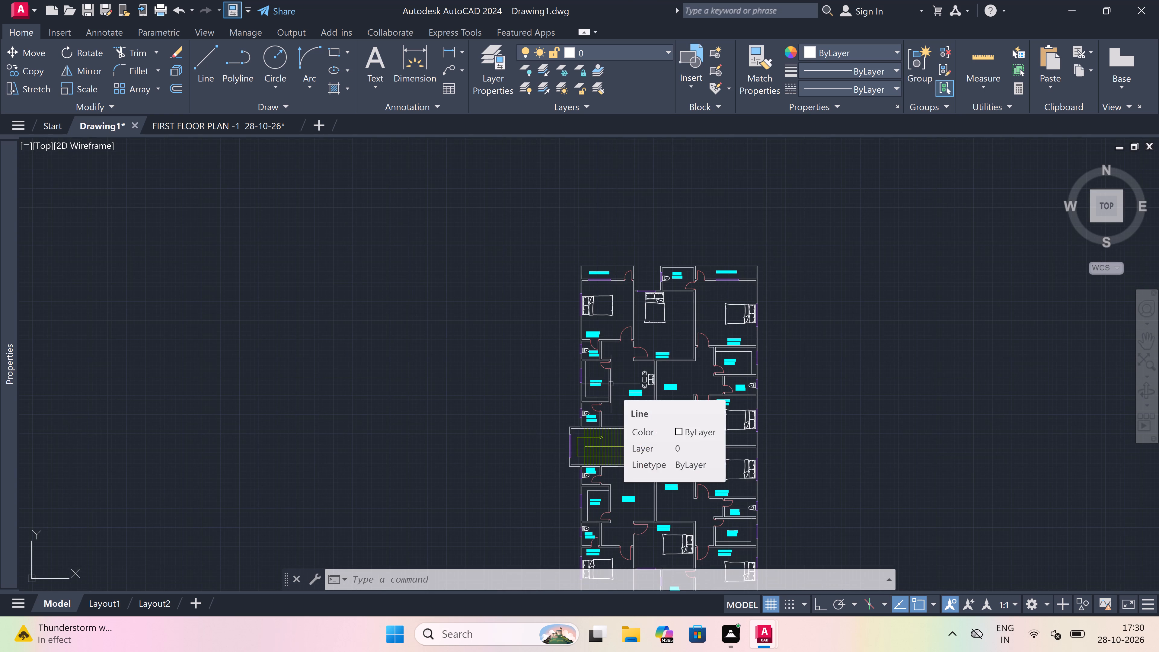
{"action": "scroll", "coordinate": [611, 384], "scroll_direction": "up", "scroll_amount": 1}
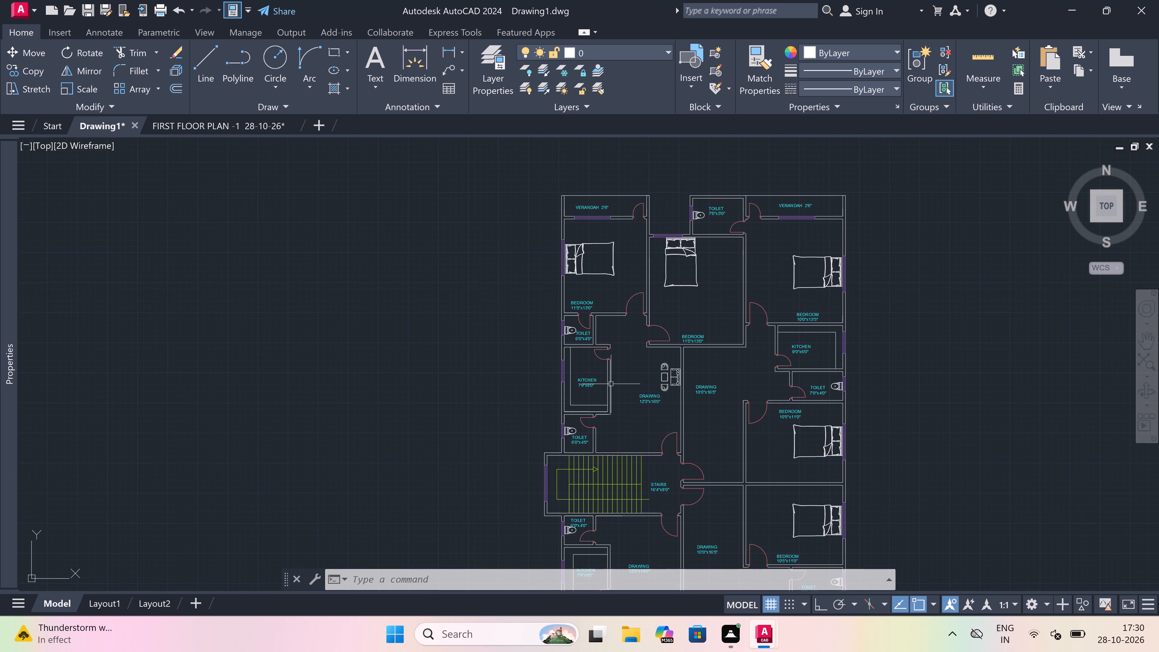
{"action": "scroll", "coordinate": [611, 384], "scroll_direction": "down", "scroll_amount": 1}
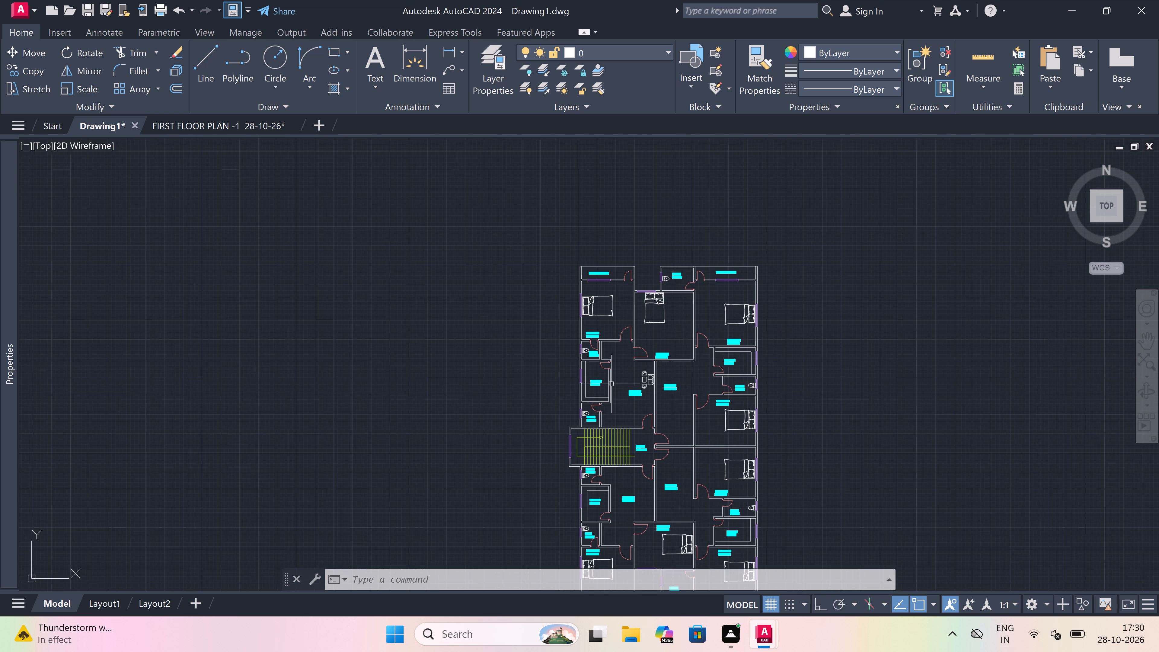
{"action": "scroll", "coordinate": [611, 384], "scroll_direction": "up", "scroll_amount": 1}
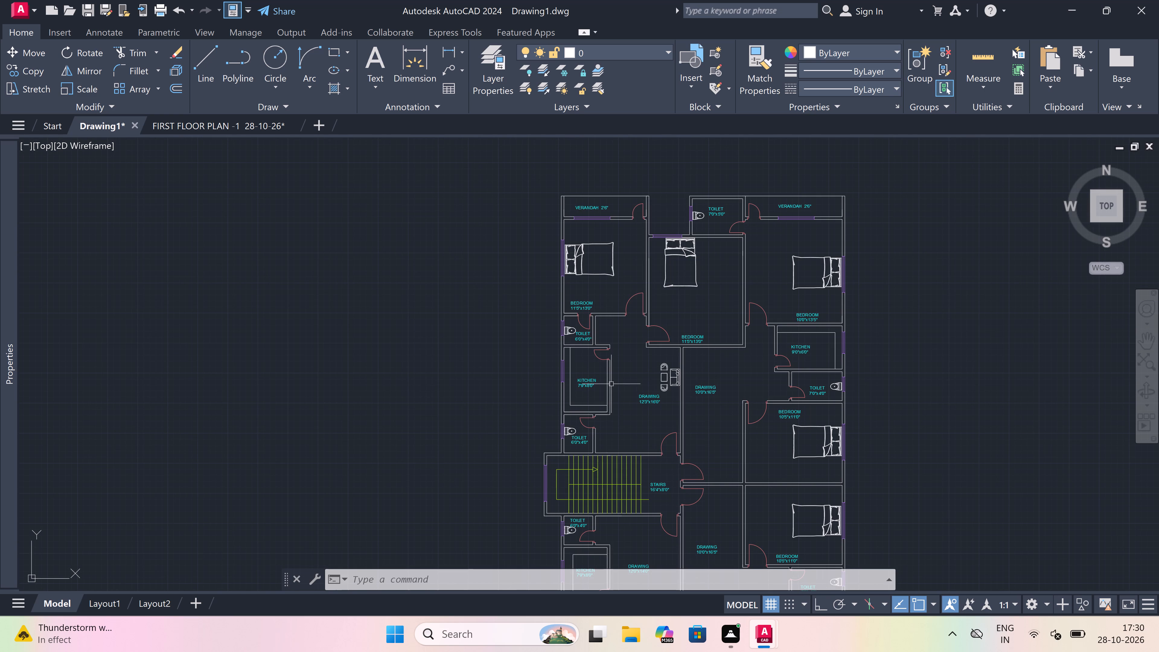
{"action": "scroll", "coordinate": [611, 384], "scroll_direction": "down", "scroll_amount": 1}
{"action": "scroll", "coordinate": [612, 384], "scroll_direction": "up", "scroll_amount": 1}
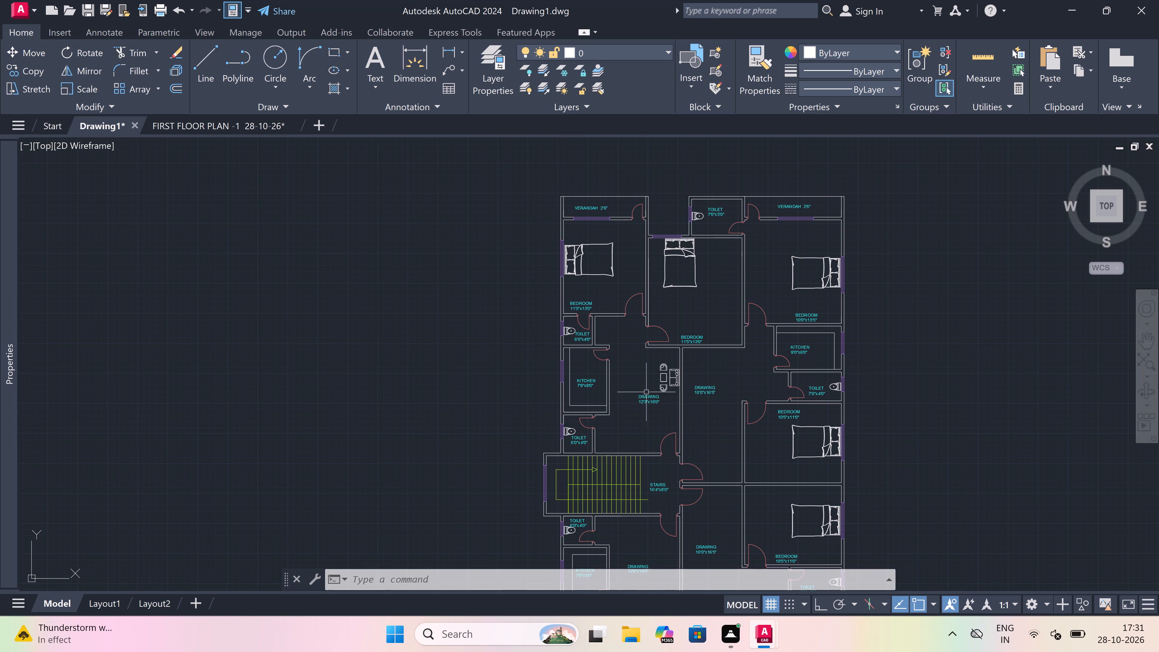
Copy the pasted sofa set by its sofa's back edge into the 12'0"x14'0" drawing room, against the east wall.
{"action": "scroll", "coordinate": [667, 372], "scroll_direction": "up", "scroll_amount": 4}
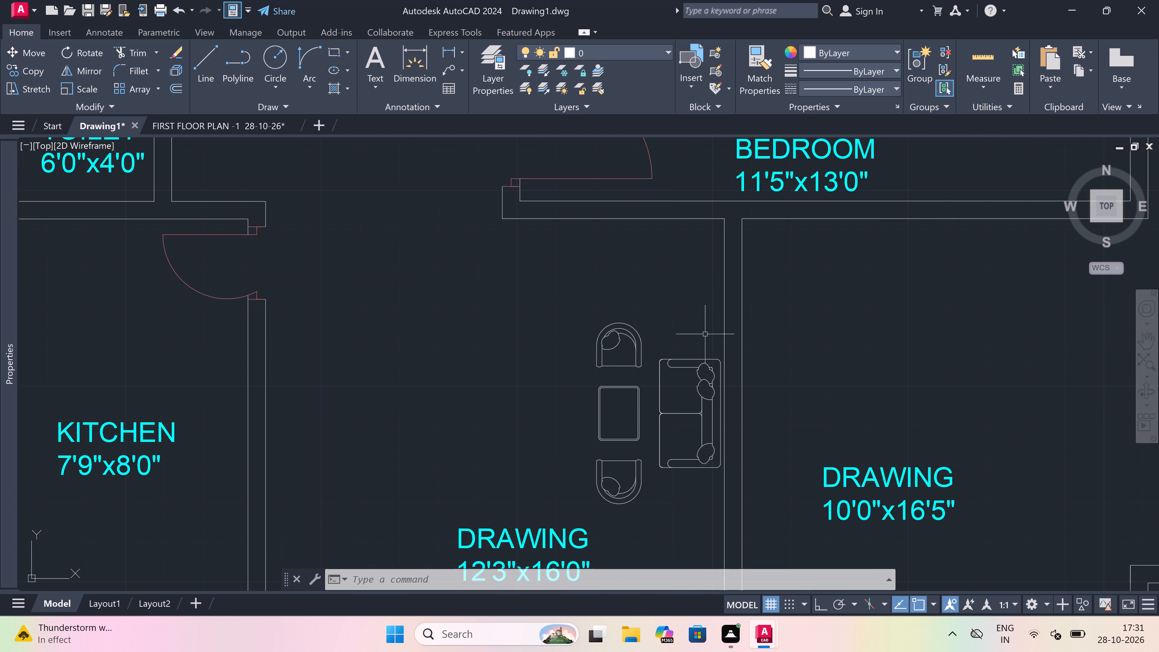
{"action": "left_click", "coordinate": [714, 321]}
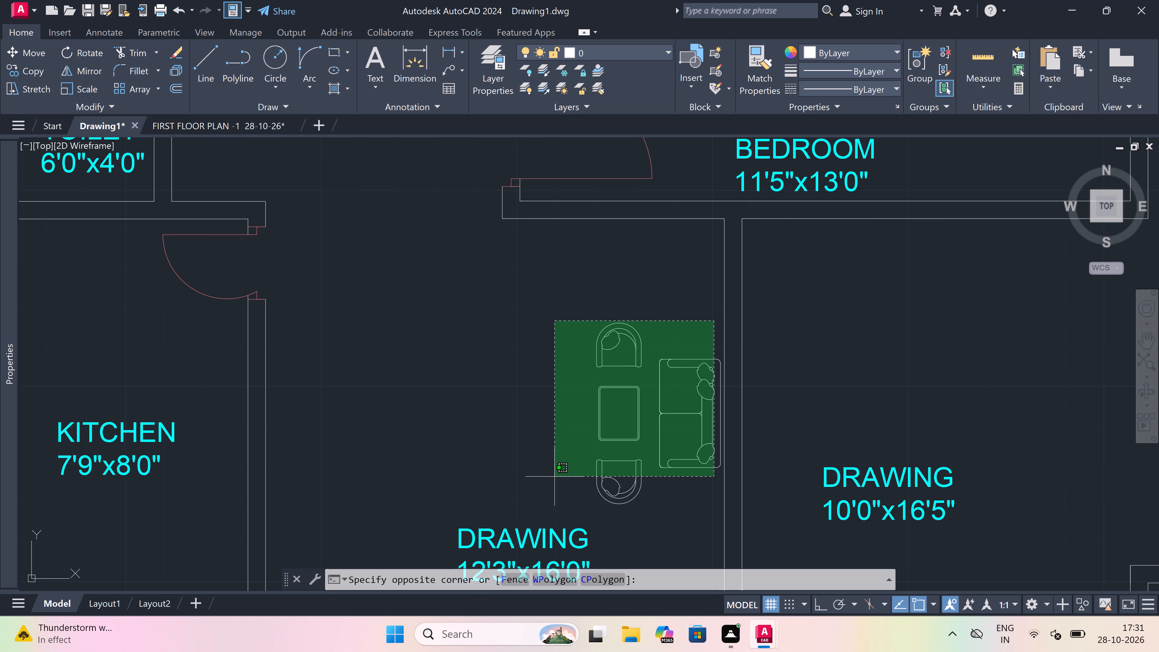
{"action": "left_click", "coordinate": [540, 502]}
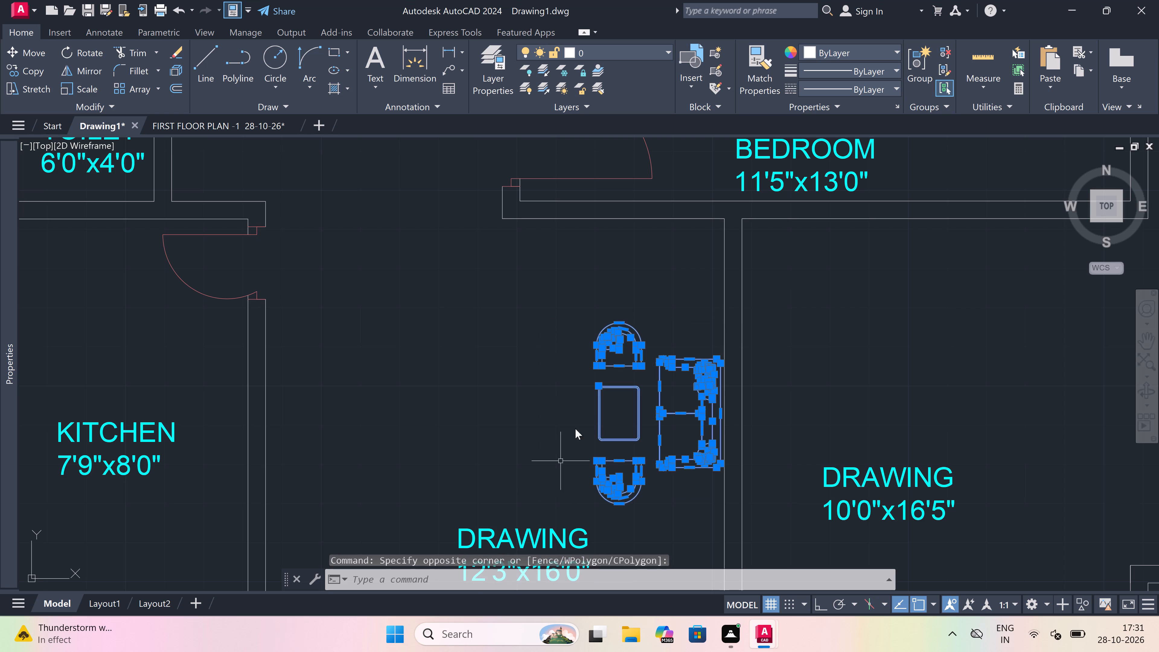
{"action": "left_click", "coordinate": [33, 68]}
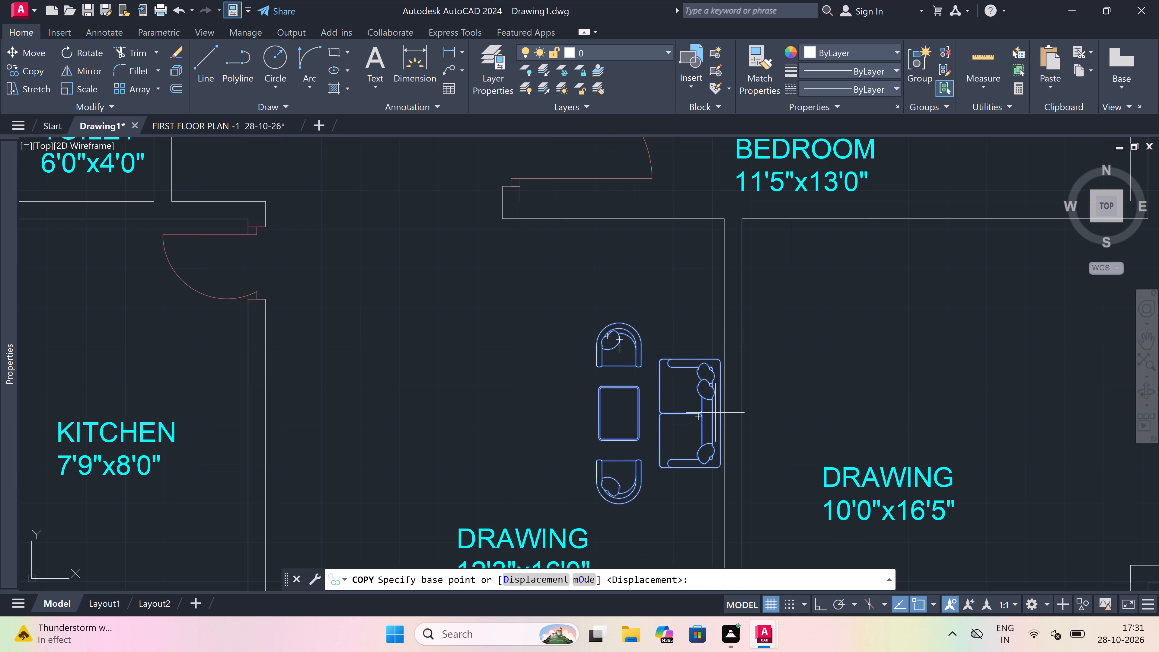
{"action": "left_click_drag", "start_coordinate": [721, 411], "coordinate": [704, 402]}
{"action": "scroll", "coordinate": [557, 319], "scroll_direction": "down", "scroll_amount": 5}
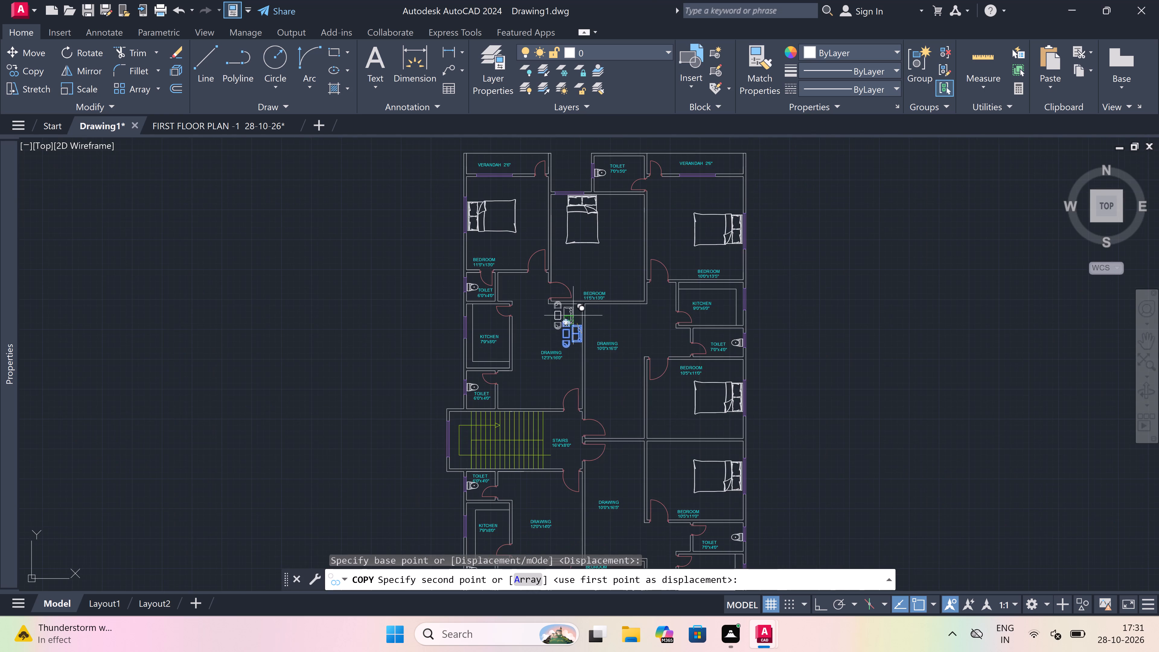
{"action": "scroll", "coordinate": [583, 312], "scroll_direction": "down", "scroll_amount": 2}
{"action": "scroll", "coordinate": [591, 350], "scroll_direction": "up", "scroll_amount": 3}
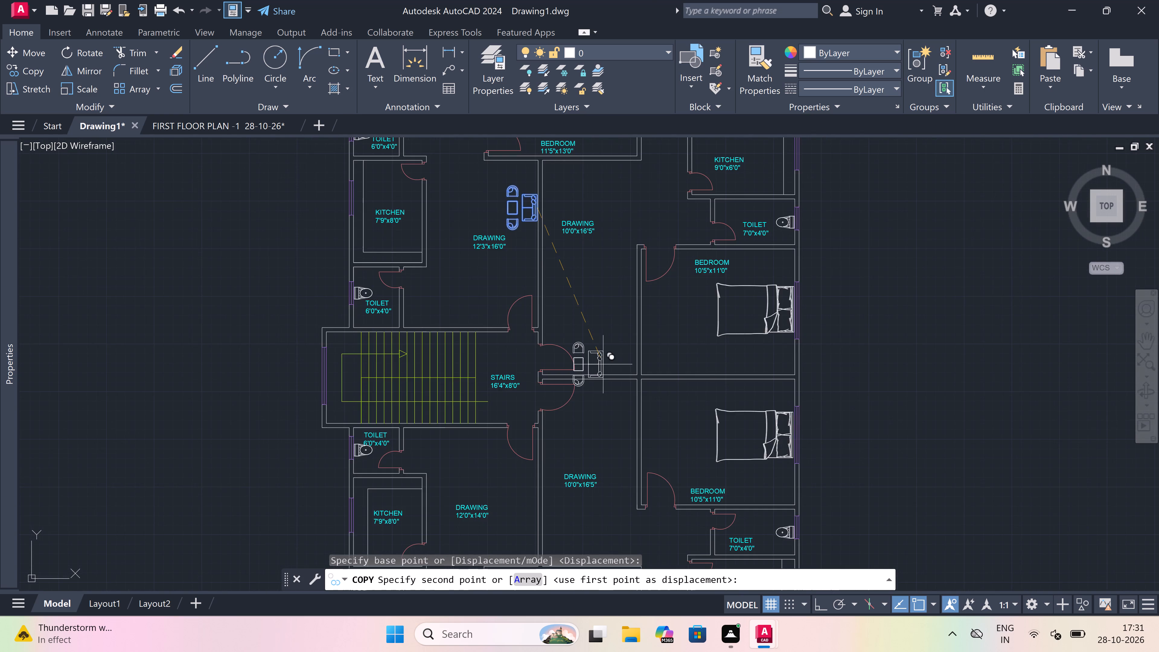
{"action": "scroll", "coordinate": [603, 364], "scroll_direction": "down", "scroll_amount": 2}
{"action": "scroll", "coordinate": [614, 391], "scroll_direction": "up", "scroll_amount": 3}
{"action": "scroll", "coordinate": [614, 391], "scroll_direction": "down", "scroll_amount": 3}
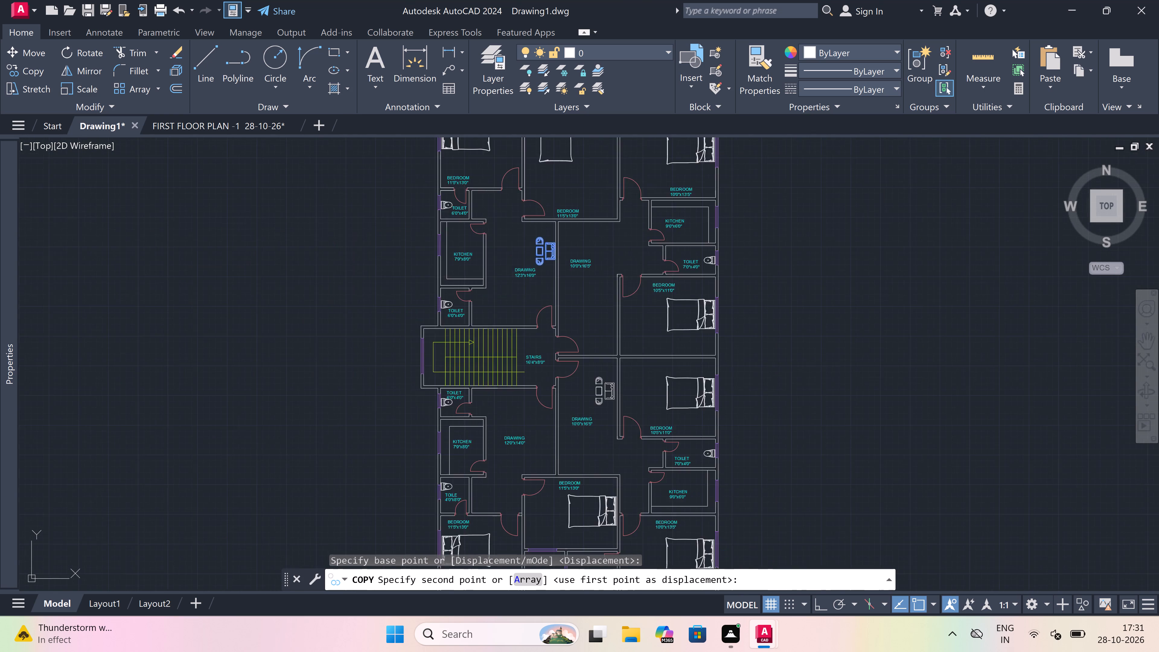
{"action": "scroll", "coordinate": [584, 413], "scroll_direction": "up", "scroll_amount": 3}
{"action": "scroll", "coordinate": [538, 477], "scroll_direction": "up", "scroll_amount": 3}
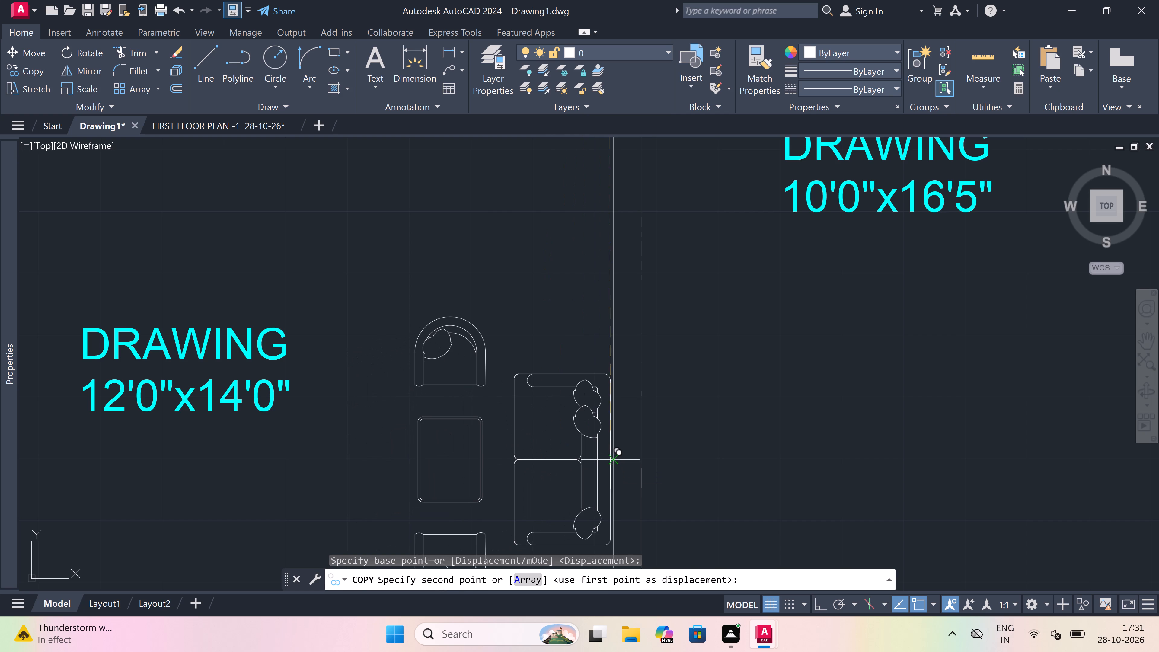
{"action": "left_click", "coordinate": [609, 460]}
Place a spare copy of the sofa set outside the plan, east of the 10'5"x11'0" bedrooms, and finish copying.
{"action": "scroll", "coordinate": [586, 448], "scroll_direction": "down", "scroll_amount": 5}
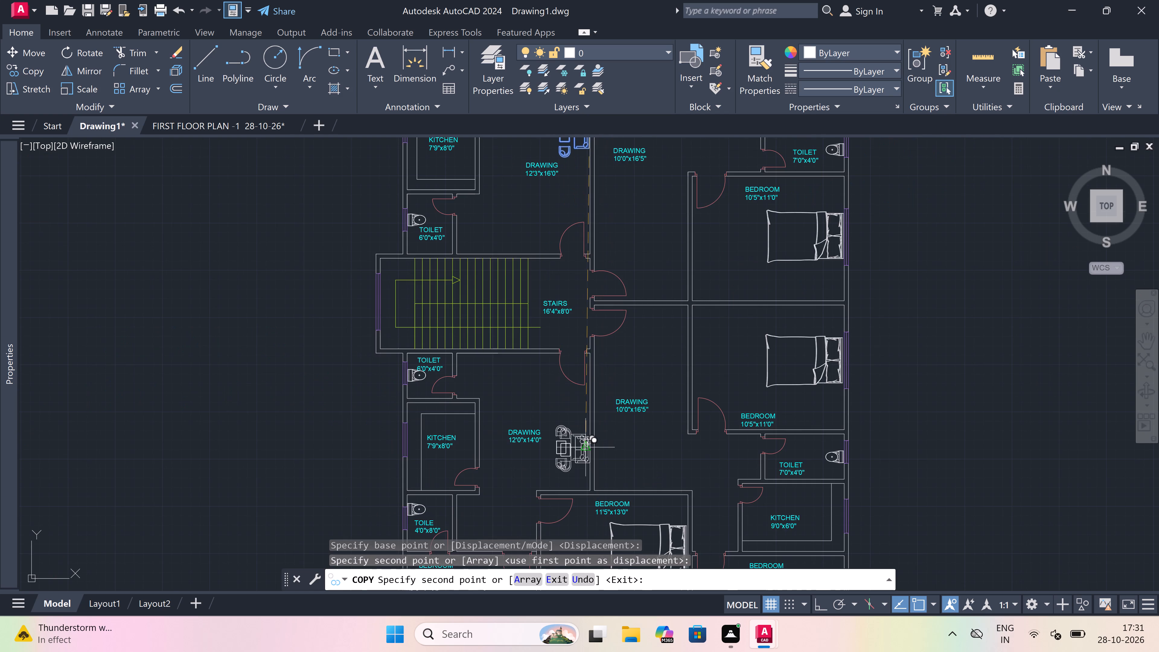
{"action": "scroll", "coordinate": [586, 448], "scroll_direction": "down", "scroll_amount": 1}
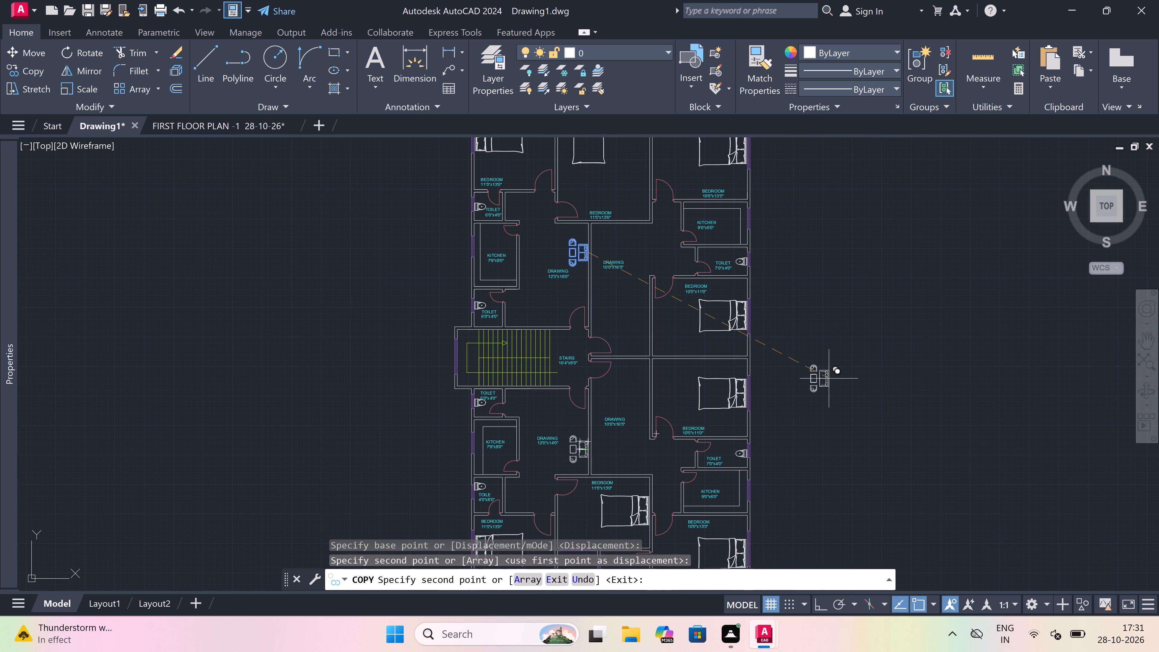
{"action": "left_click", "coordinate": [829, 379]}
{"action": "key", "text": "Escape"}
Rotate the spare sofa set outside the plan by 180° about the midpoint of its sofa's back edge.
{"action": "scroll", "coordinate": [835, 378], "scroll_direction": "up", "scroll_amount": 2}
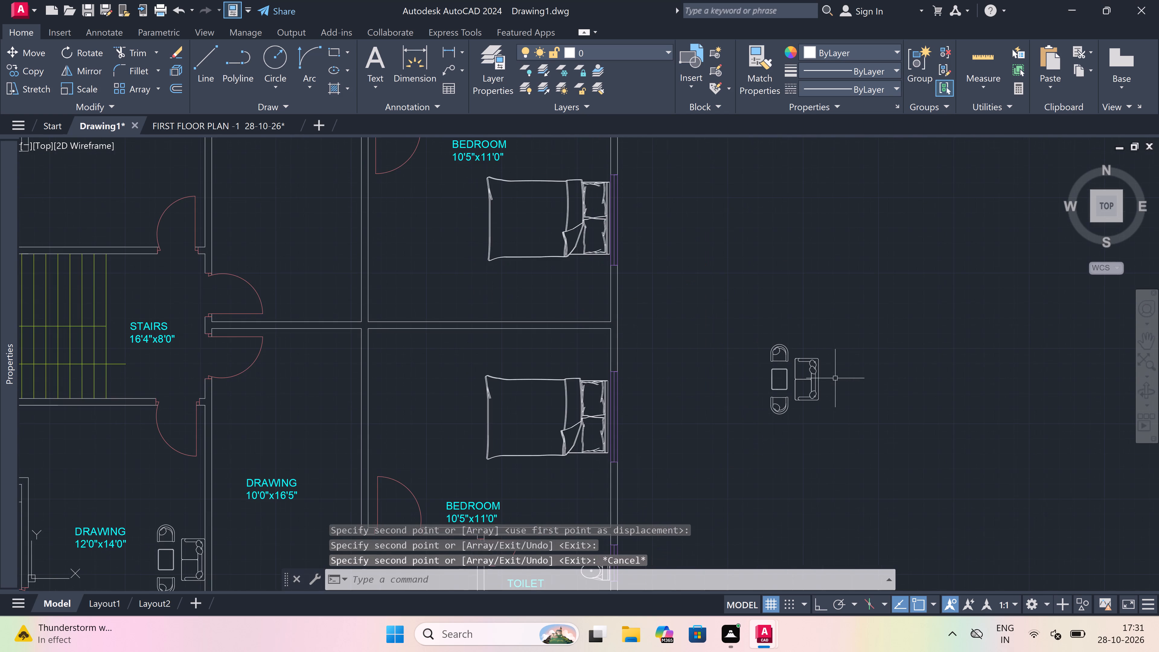
{"action": "scroll", "coordinate": [846, 372], "scroll_direction": "up", "scroll_amount": 1}
{"action": "left_click_drag", "start_coordinate": [864, 326], "coordinate": [852, 333]}
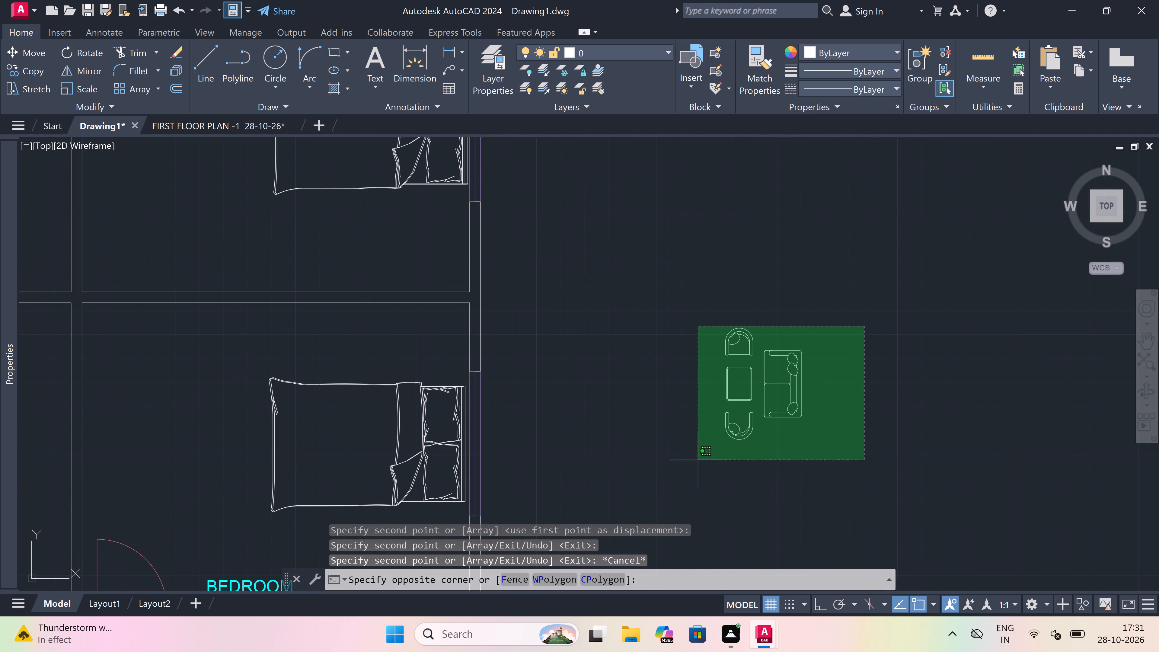
{"action": "left_click", "coordinate": [682, 473]}
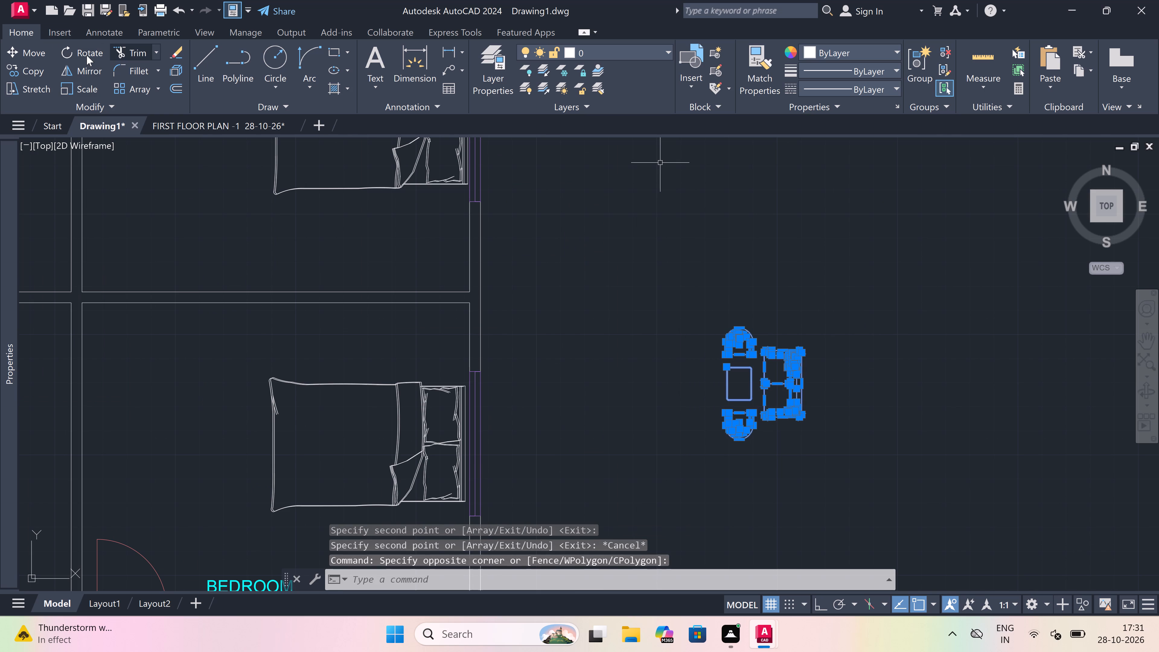
{"action": "left_click", "coordinate": [85, 49]}
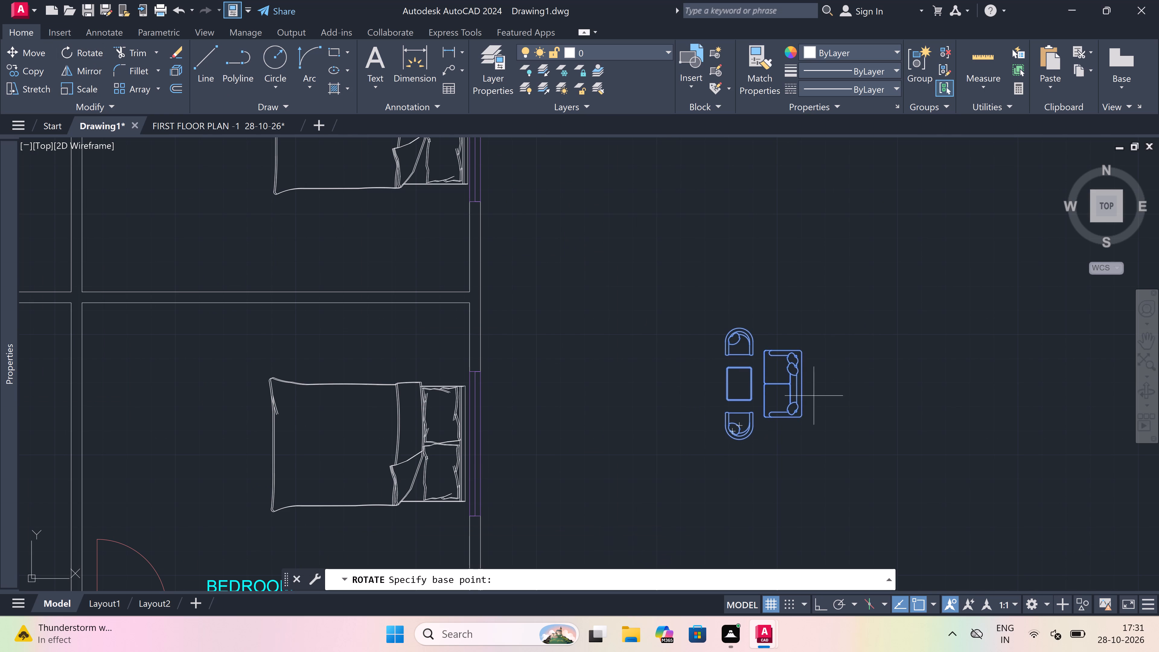
{"action": "left_click_drag", "start_coordinate": [800, 387], "coordinate": [799, 360]}
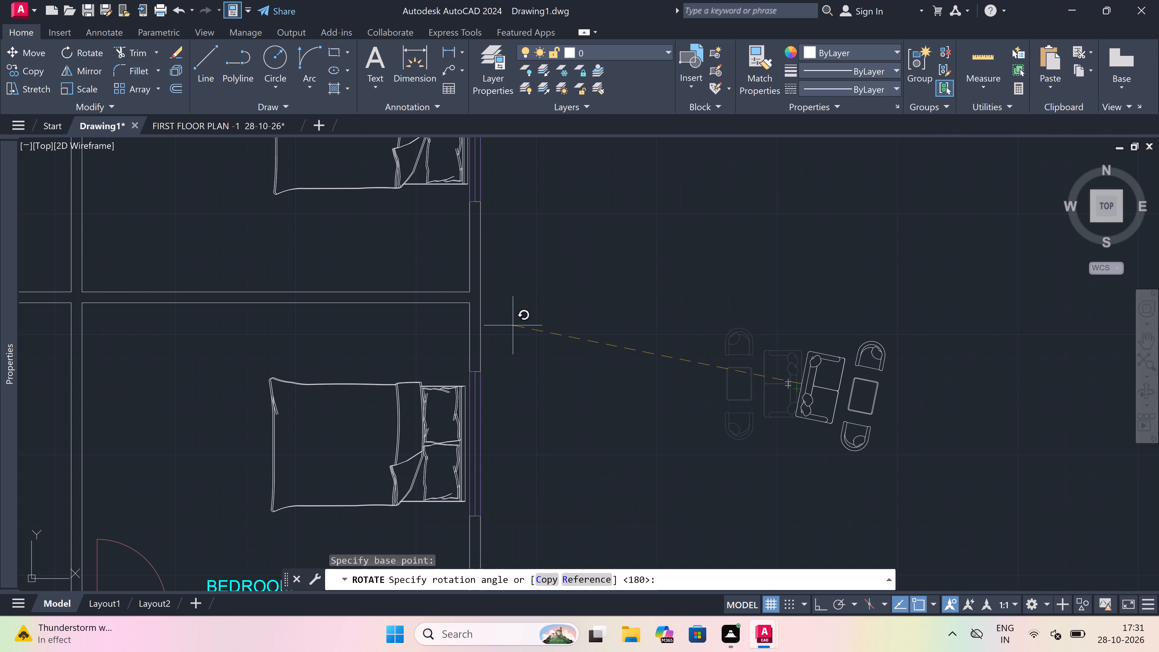
{"action": "key", "text": "F8"}
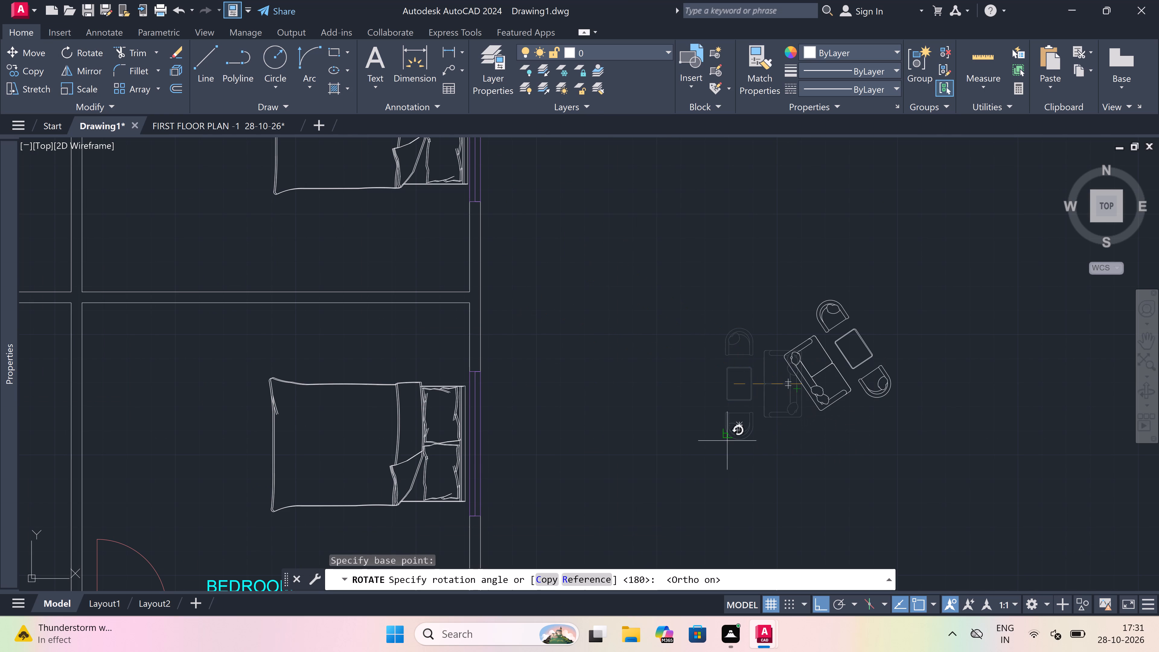
{"action": "left_click", "coordinate": [621, 441]}
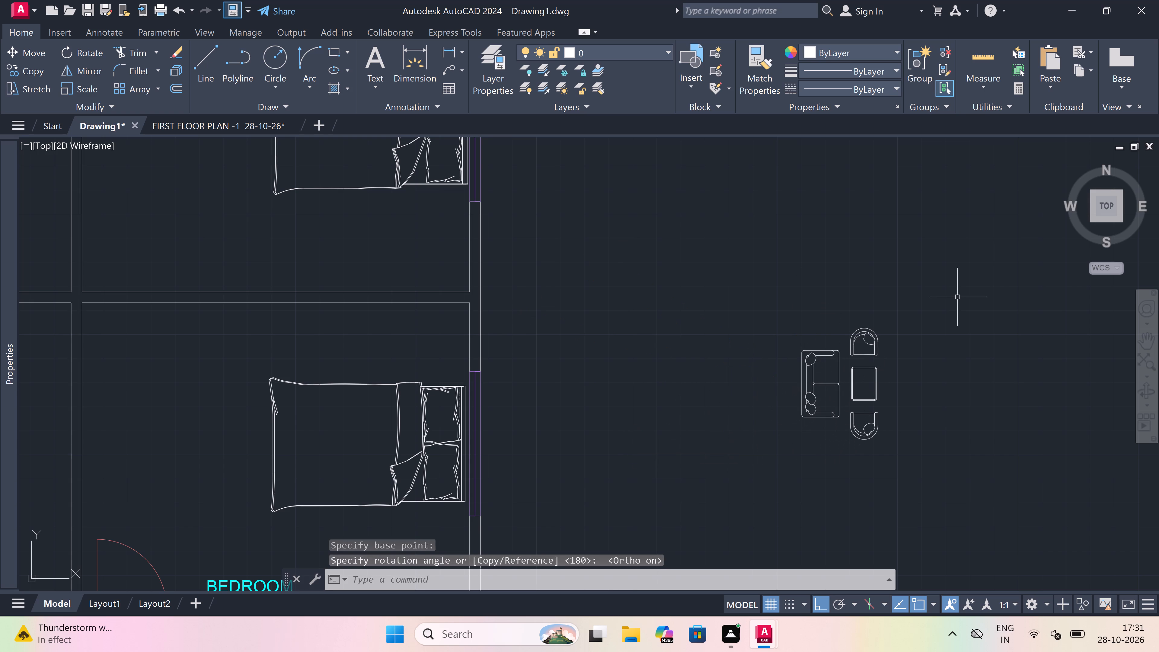
Copy the rotated spare sofa set by its sofa's back edge into the southern 10'0"x16'5" drawing room, against the west wall.
{"action": "left_click_drag", "start_coordinate": [955, 297], "coordinate": [940, 309]}
{"action": "left_click", "coordinate": [771, 458]}
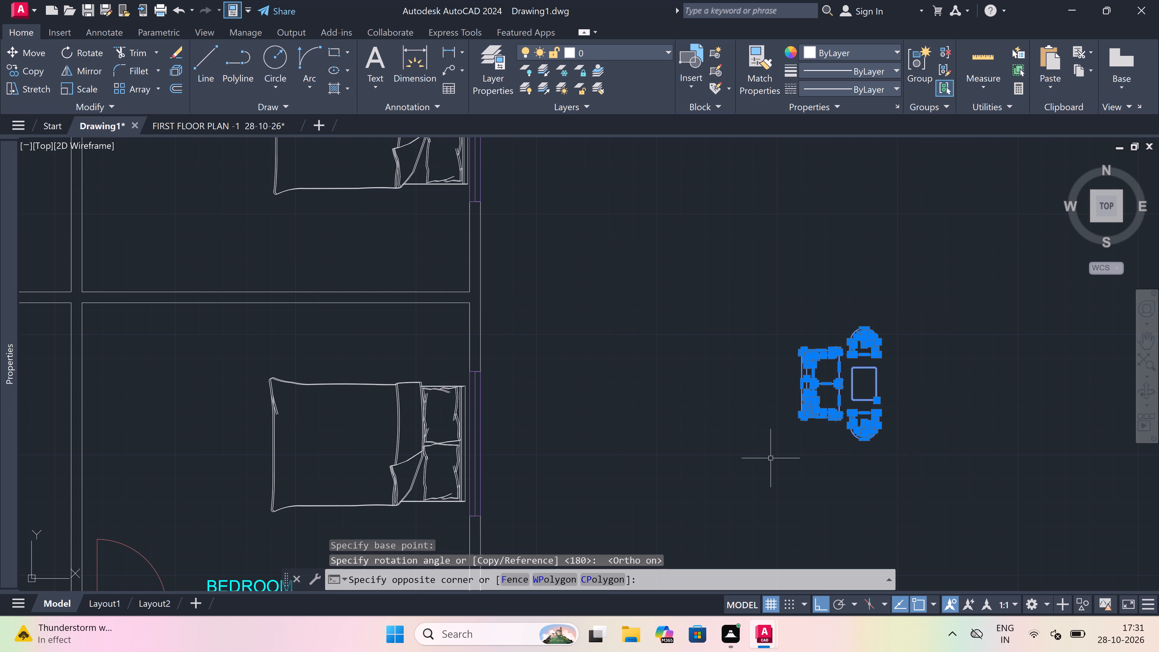
{"action": "left_click", "coordinate": [32, 67]}
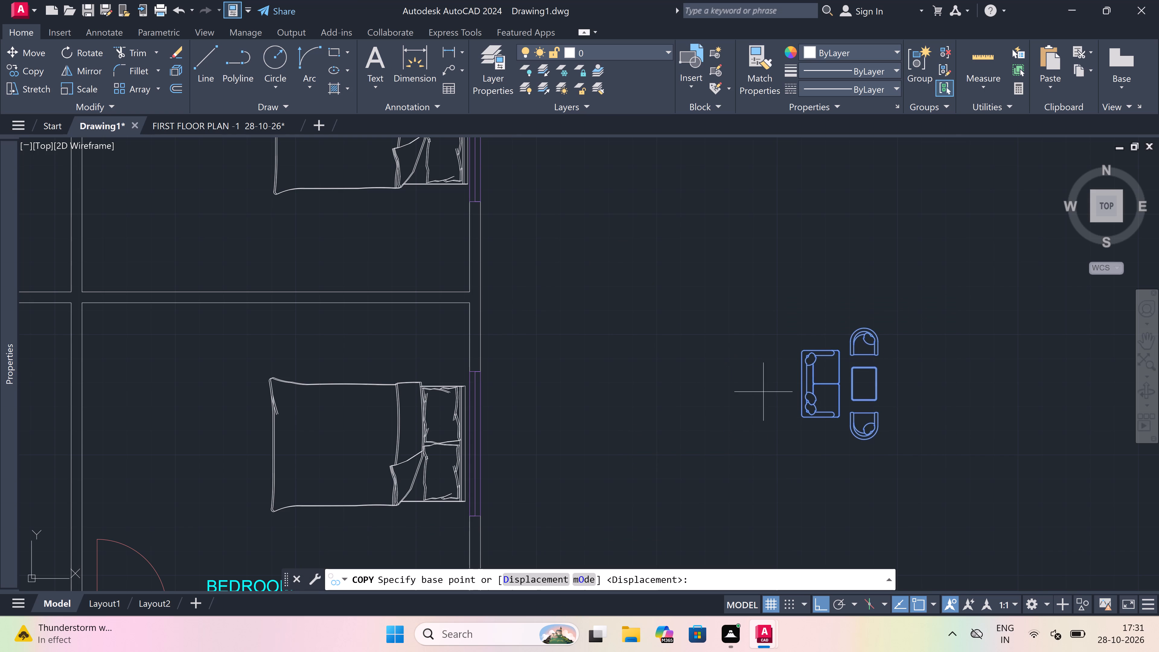
{"action": "left_click", "coordinate": [802, 382]}
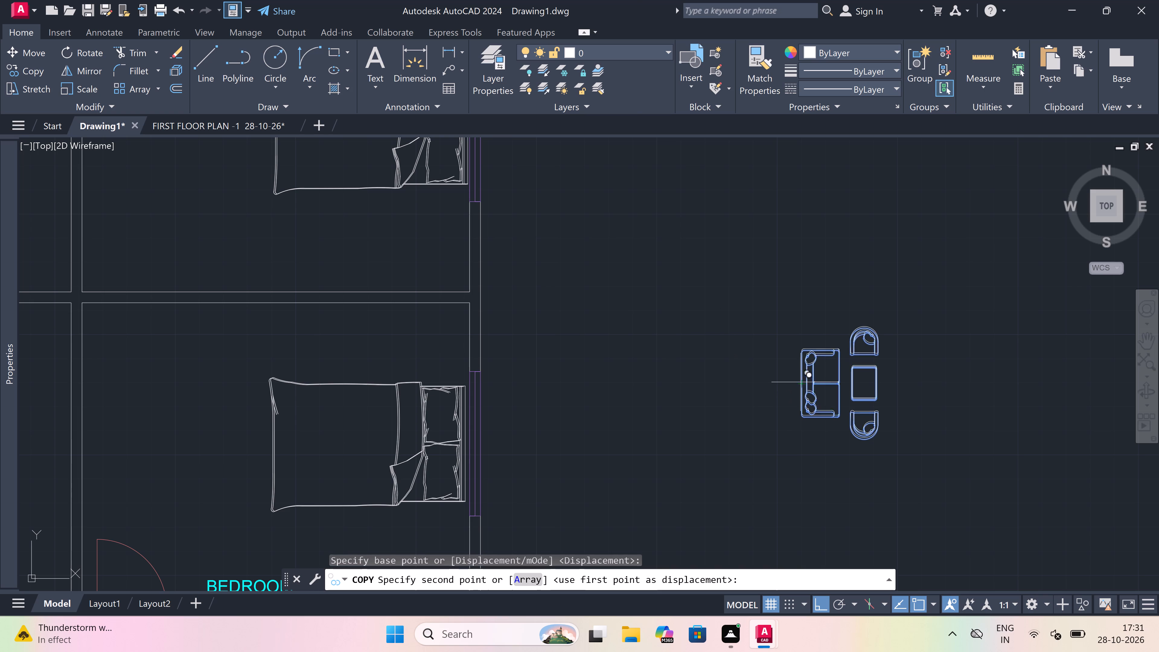
{"action": "key", "text": "F8"}
{"action": "scroll", "coordinate": [656, 377], "scroll_direction": "down", "scroll_amount": 4}
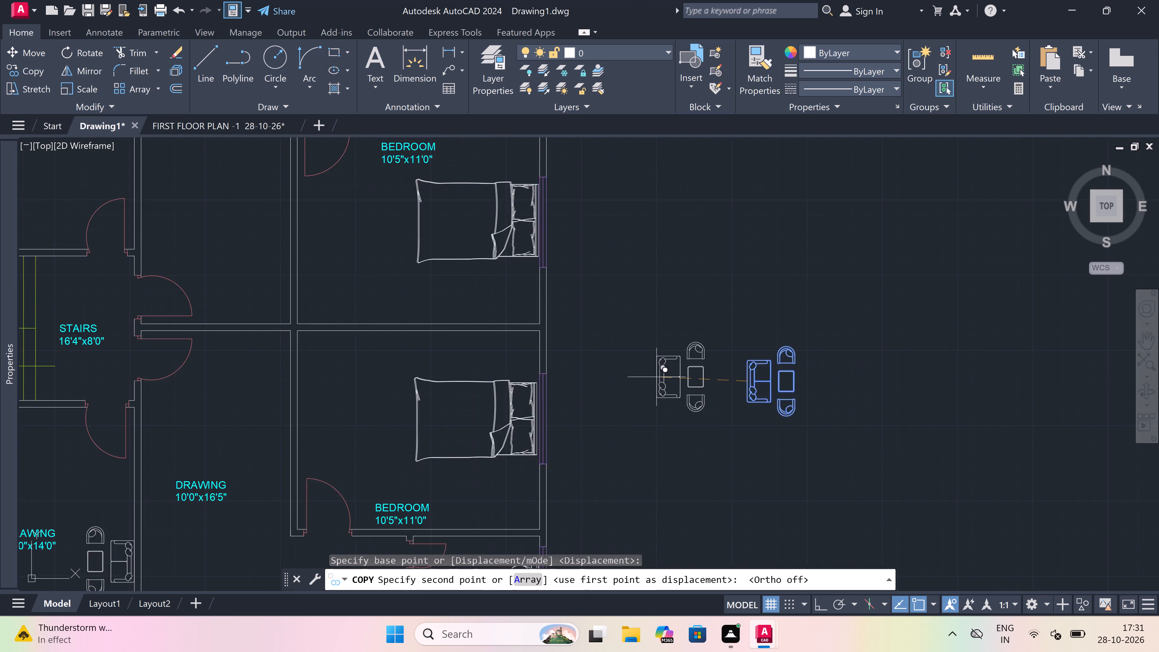
{"action": "scroll", "coordinate": [518, 366], "scroll_direction": "up", "scroll_amount": 2}
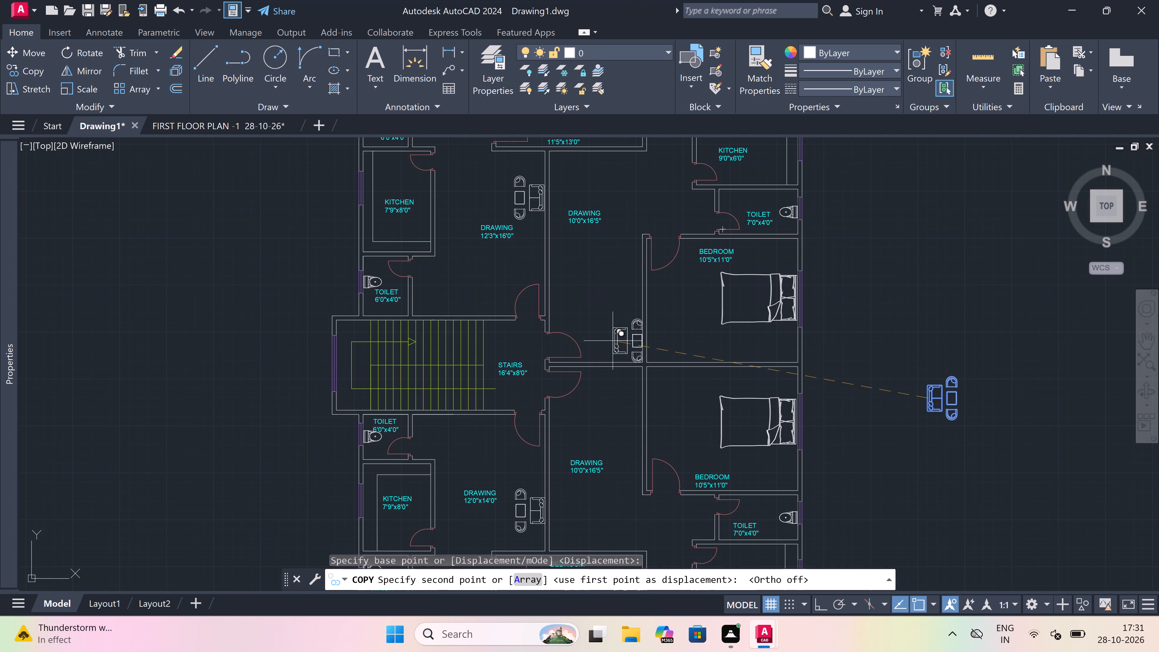
{"action": "scroll", "coordinate": [599, 362], "scroll_direction": "down", "scroll_amount": 1}
{"action": "scroll", "coordinate": [572, 443], "scroll_direction": "up", "scroll_amount": 3}
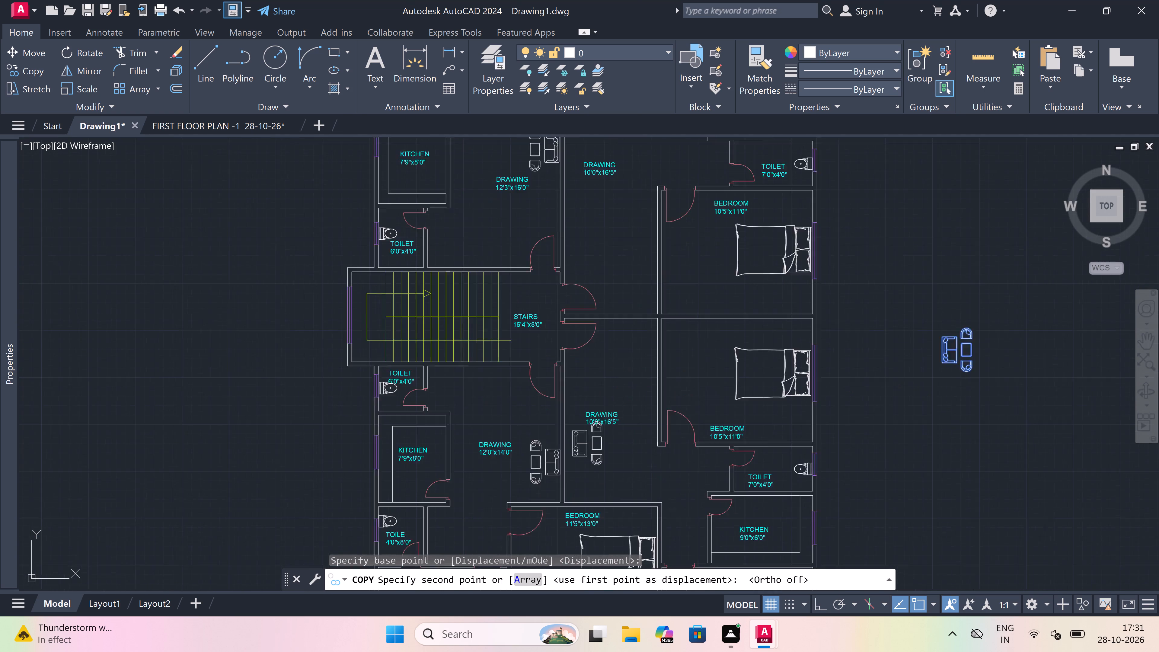
{"action": "scroll", "coordinate": [560, 407], "scroll_direction": "up", "scroll_amount": 3}
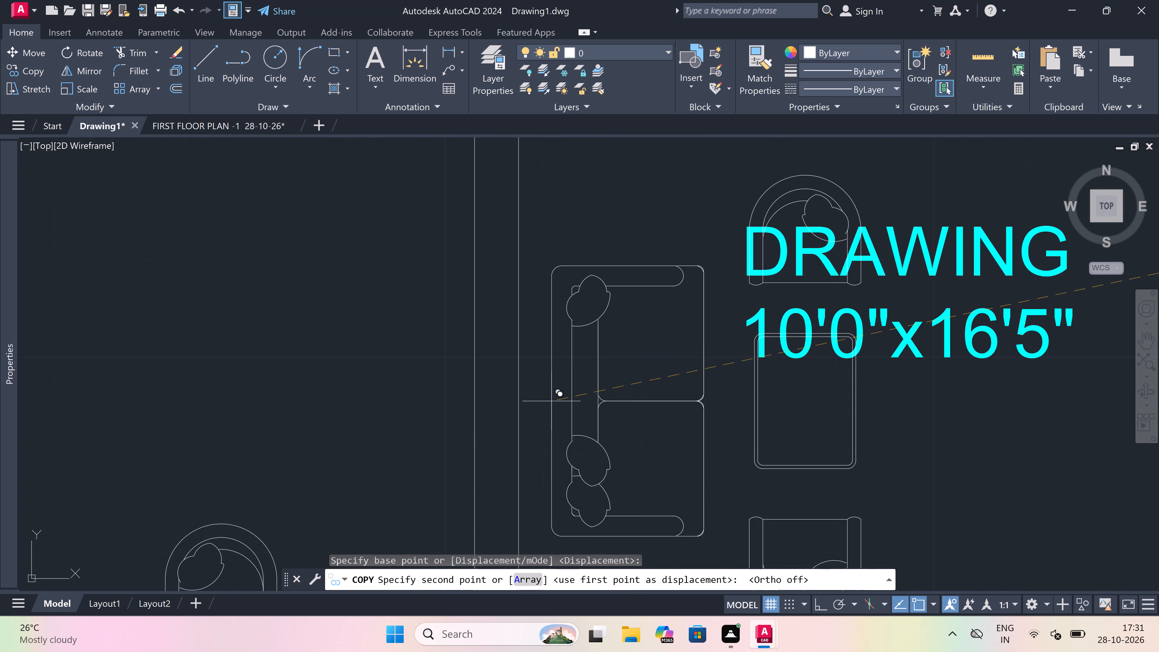
{"action": "scroll", "coordinate": [550, 401], "scroll_direction": "up", "scroll_amount": 2}
{"action": "left_click", "coordinate": [500, 398]}
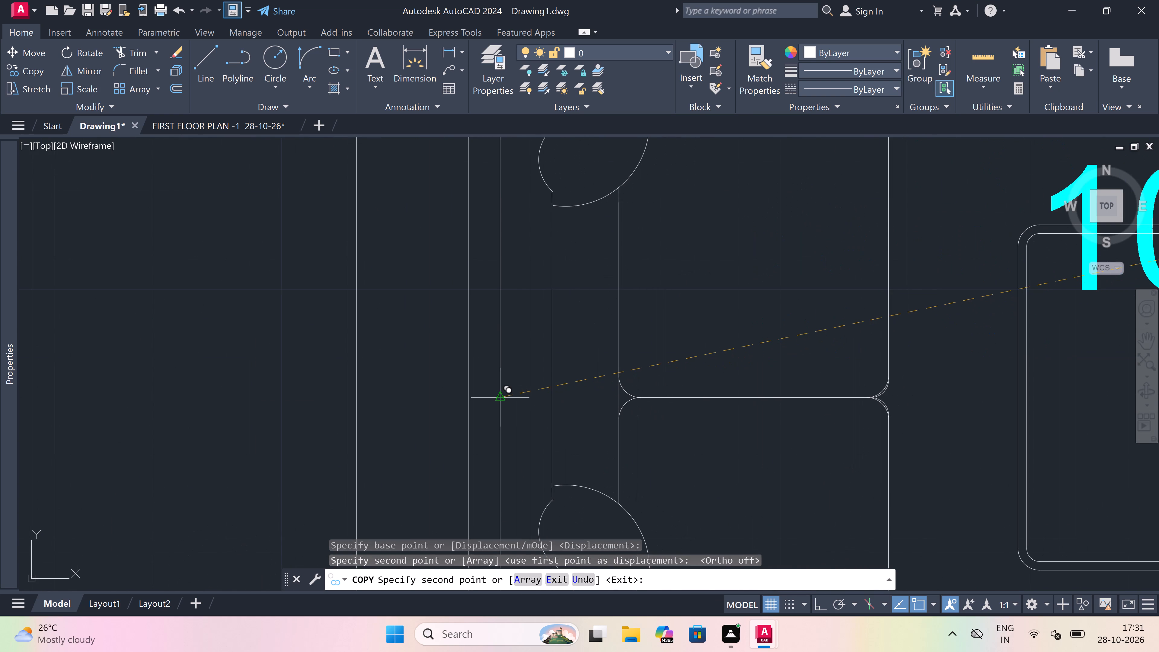
Place another copy of the rotated sofa set against the west wall of the northern 10'0"x16'5" drawing room and finish copying.
{"action": "scroll", "coordinate": [500, 398], "scroll_direction": "down", "scroll_amount": 11}
{"action": "scroll", "coordinate": [504, 299], "scroll_direction": "up", "scroll_amount": 2}
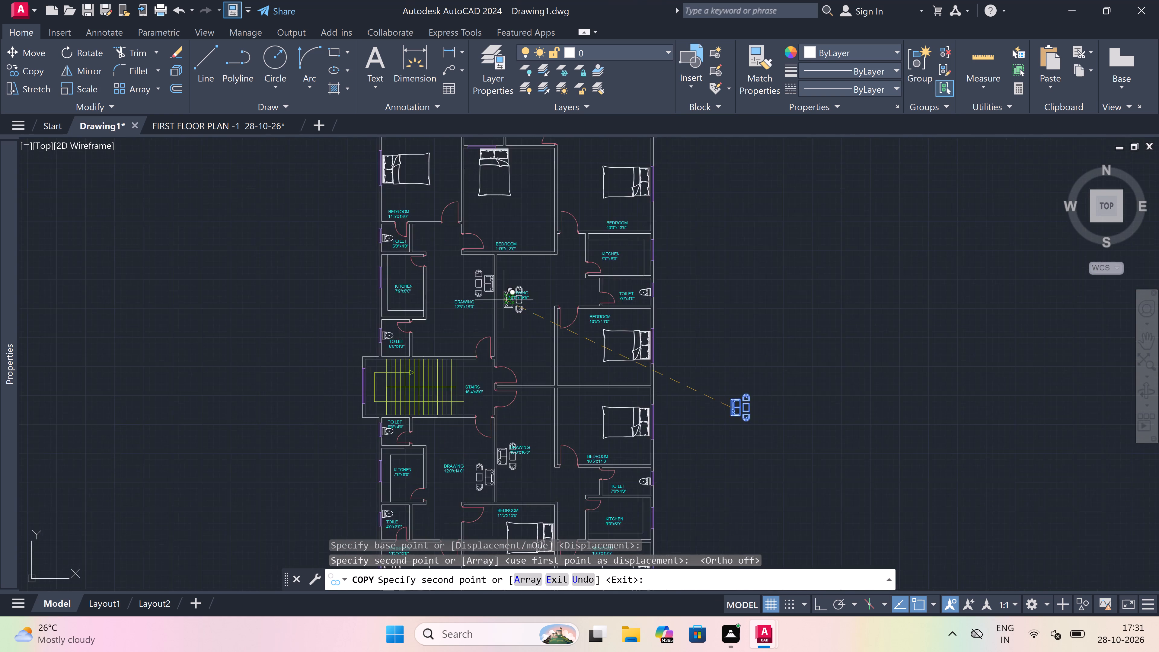
{"action": "scroll", "coordinate": [493, 287], "scroll_direction": "up", "scroll_amount": 3}
{"action": "scroll", "coordinate": [492, 287], "scroll_direction": "down", "scroll_amount": 3}
{"action": "scroll", "coordinate": [503, 249], "scroll_direction": "up", "scroll_amount": 1}
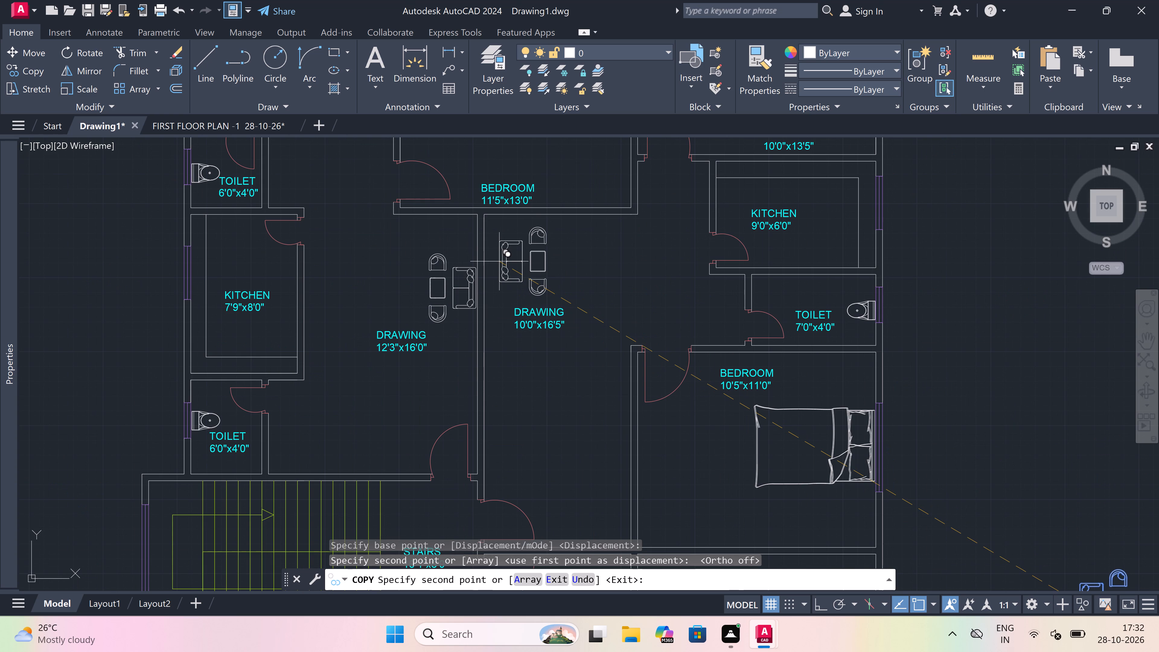
{"action": "scroll", "coordinate": [499, 282], "scroll_direction": "up", "scroll_amount": 2}
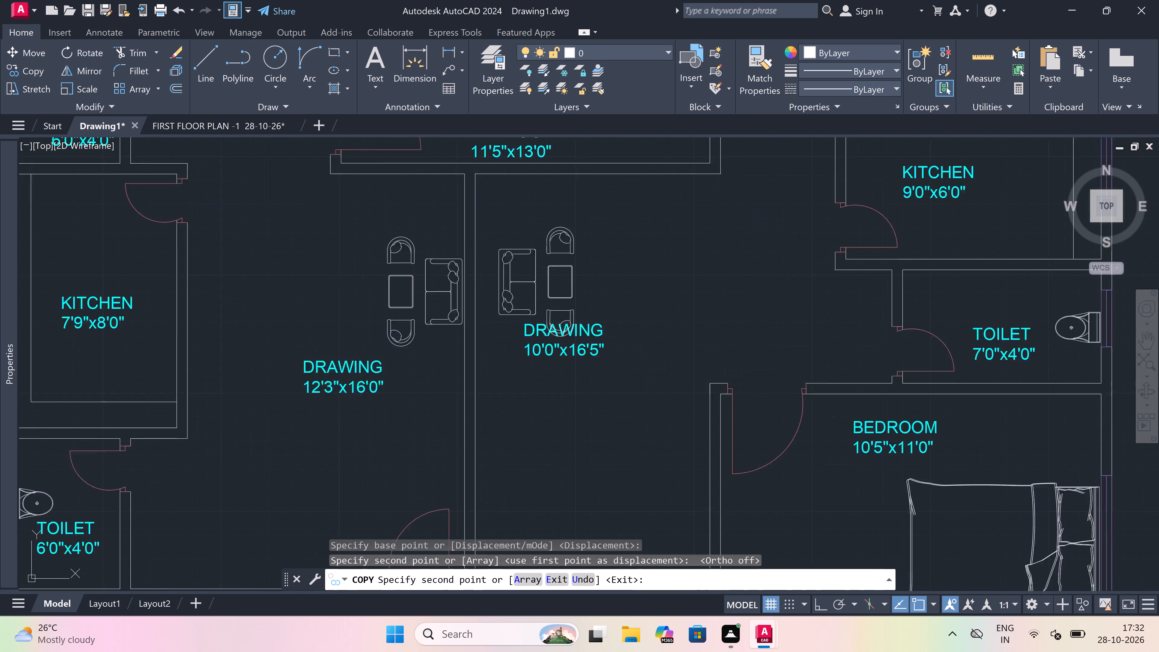
{"action": "scroll", "coordinate": [464, 309], "scroll_direction": "up", "scroll_amount": 2}
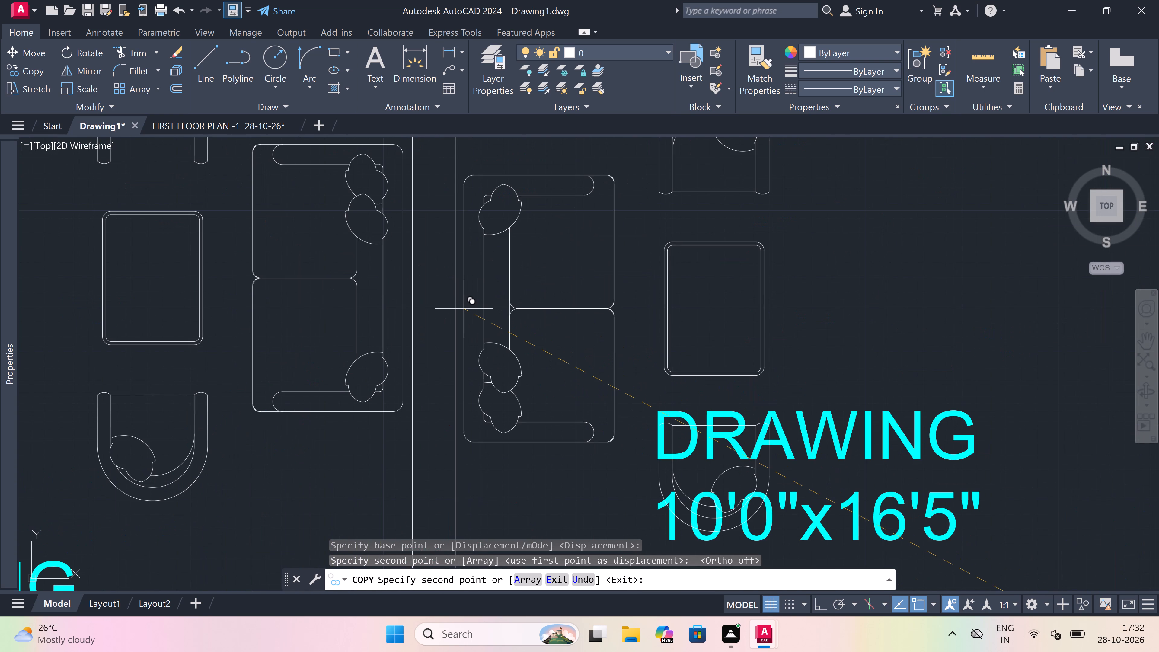
{"action": "scroll", "coordinate": [464, 309], "scroll_direction": "up", "scroll_amount": 2}
{"action": "left_click", "coordinate": [461, 304]}
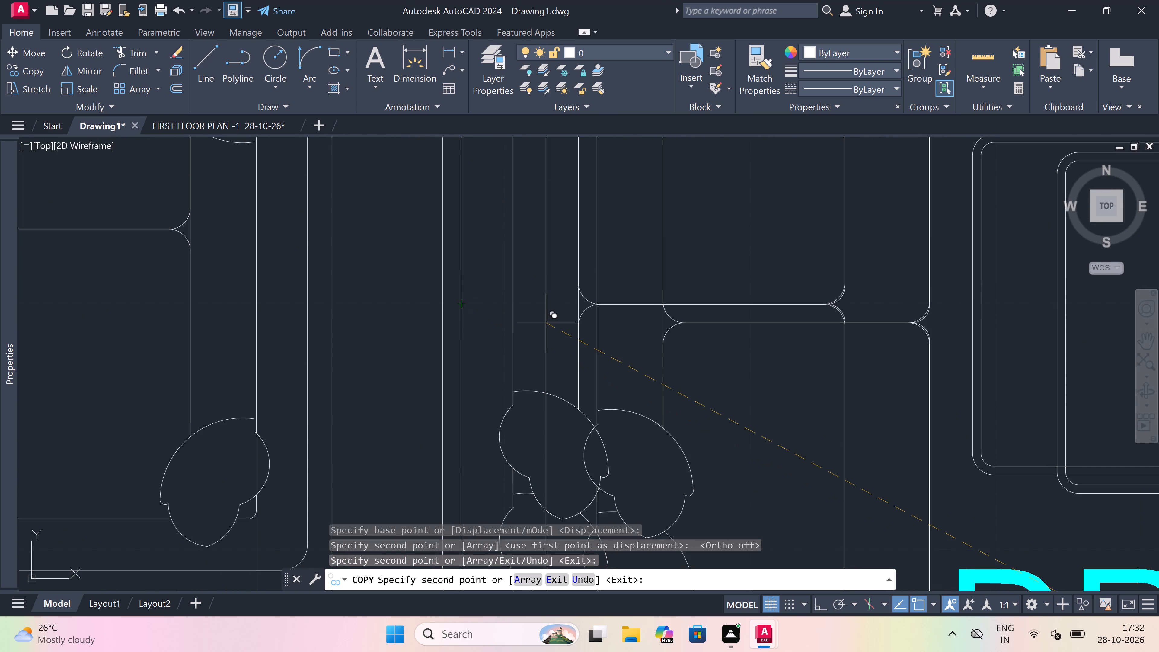
{"action": "key", "text": "Escape"}
Move the northern 10'0"x16'5" drawing room label south, clear of the sofa set's lower armchair.
{"action": "scroll", "coordinate": [547, 322], "scroll_direction": "down", "scroll_amount": 5}
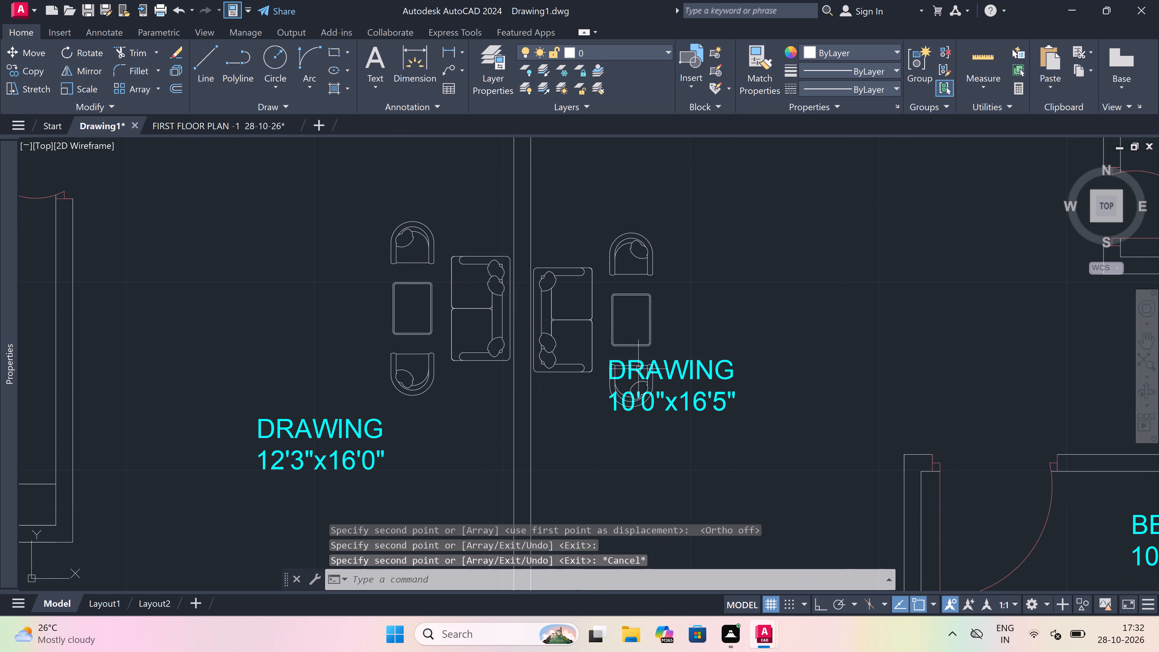
{"action": "scroll", "coordinate": [640, 370], "scroll_direction": "up", "scroll_amount": 2}
{"action": "left_click", "coordinate": [575, 351]}
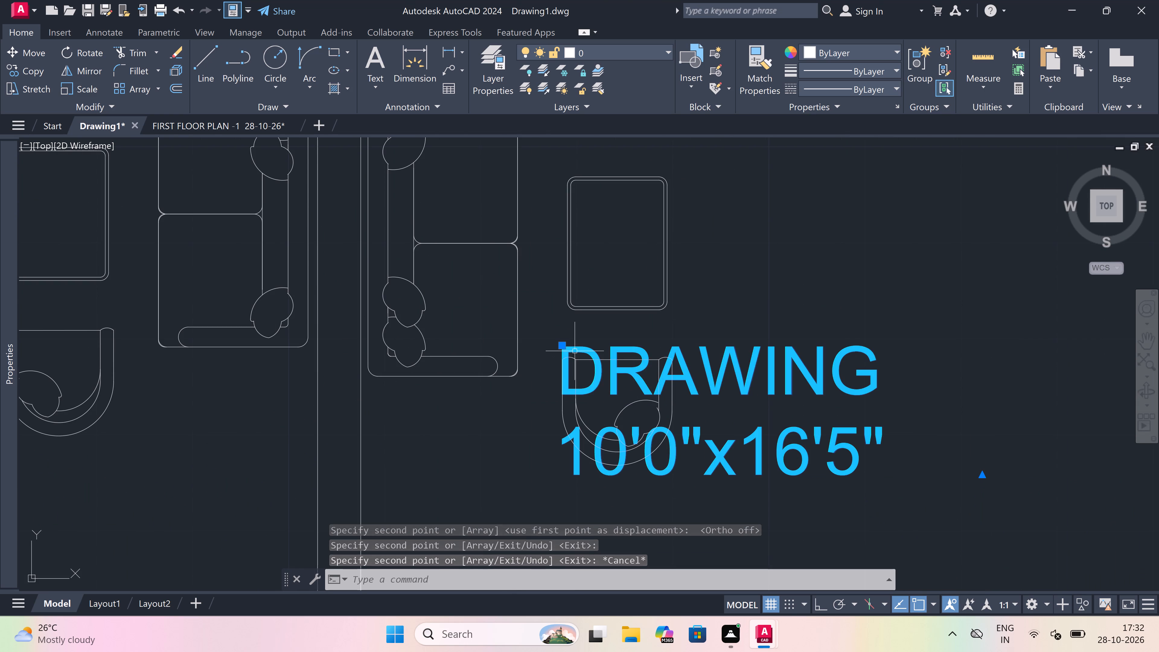
{"action": "left_click", "coordinate": [564, 343]}
{"action": "scroll", "coordinate": [564, 343], "scroll_direction": "down", "scroll_amount": 4}
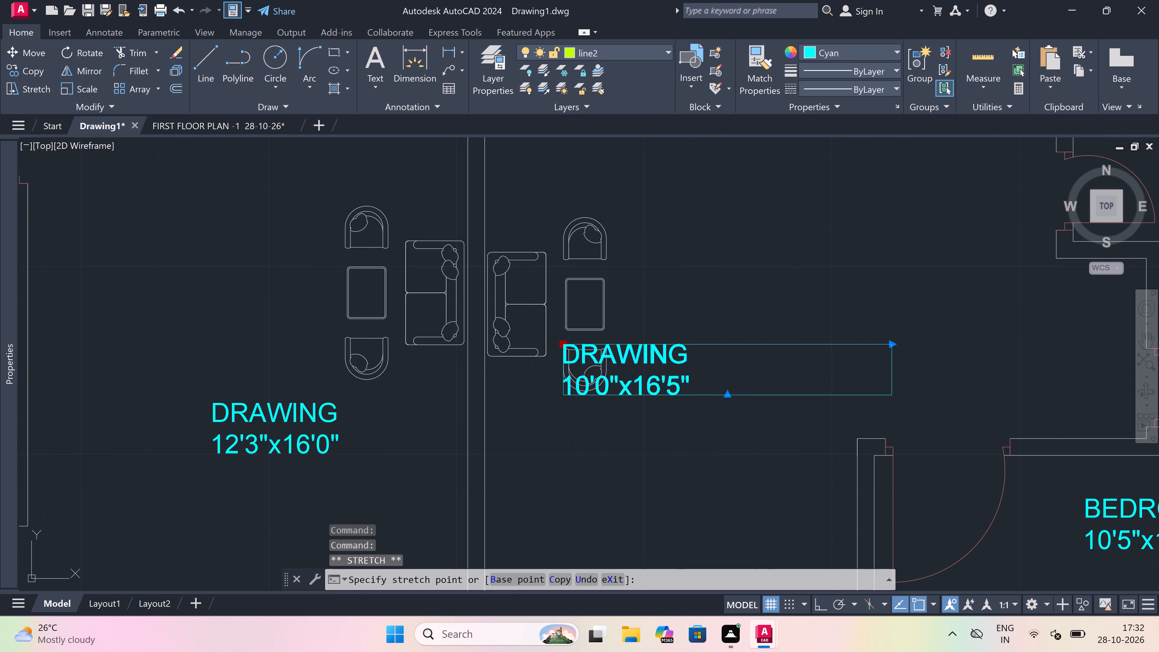
{"action": "left_click", "coordinate": [556, 416]}
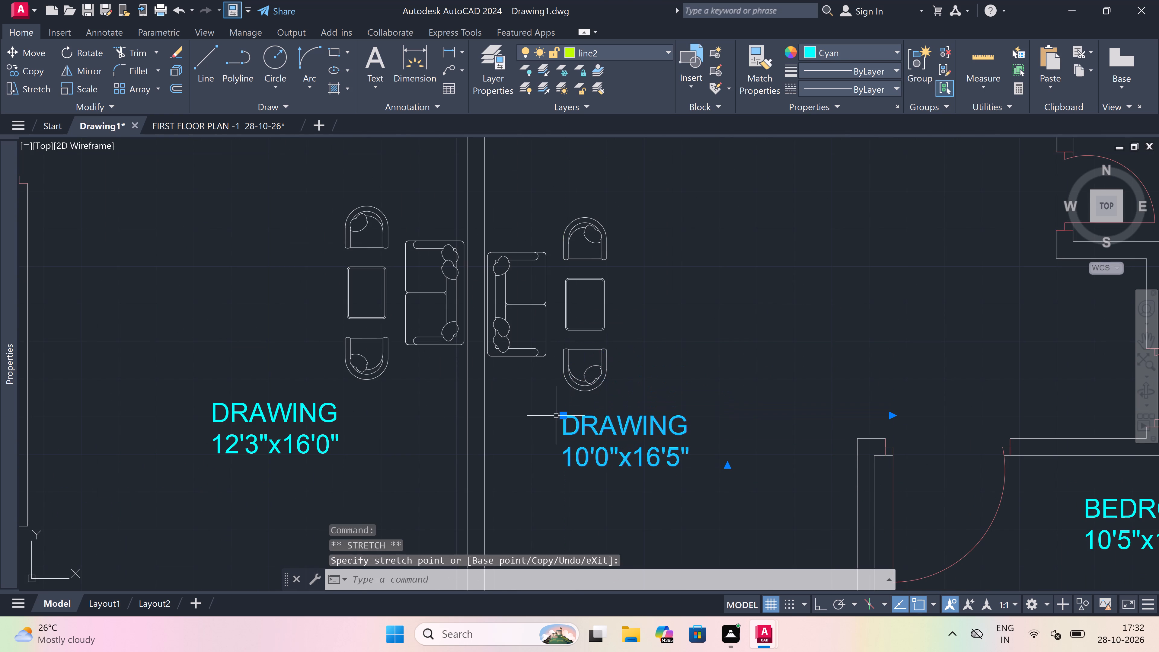
{"action": "key", "text": "Escape"}
Delete the spare sofa set outside the plan, east of the bedrooms.
{"action": "scroll", "coordinate": [616, 349], "scroll_direction": "down", "scroll_amount": 8}
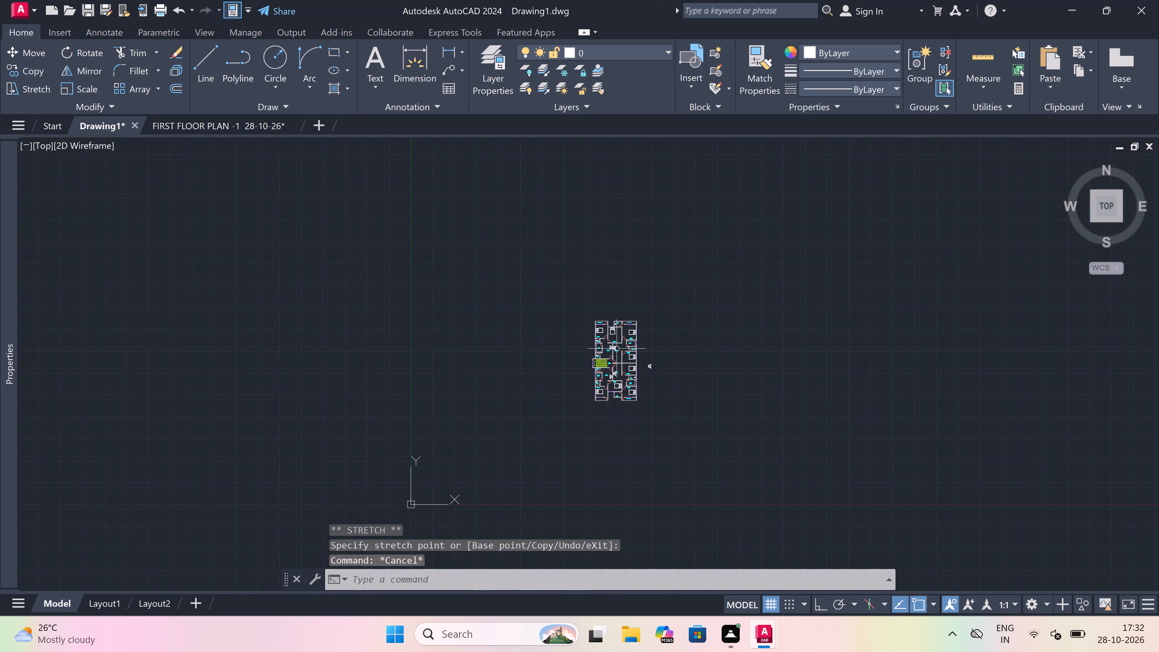
{"action": "scroll", "coordinate": [675, 360], "scroll_direction": "up", "scroll_amount": 2}
{"action": "scroll", "coordinate": [652, 381], "scroll_direction": "up", "scroll_amount": 2}
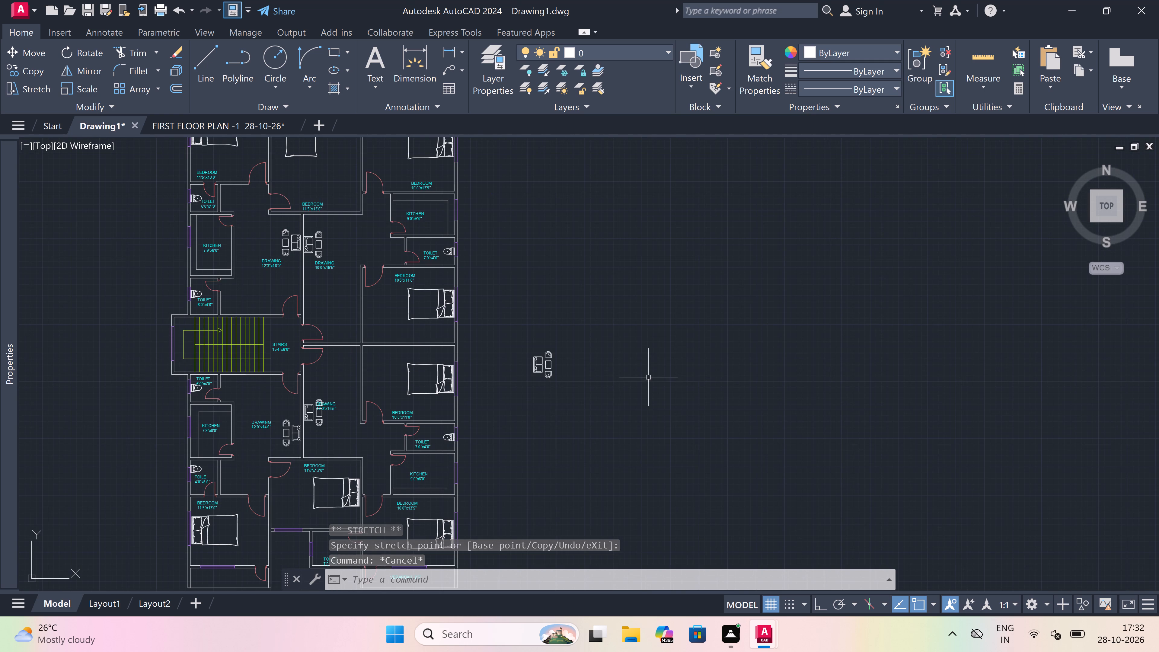
{"action": "left_click", "coordinate": [580, 324]}
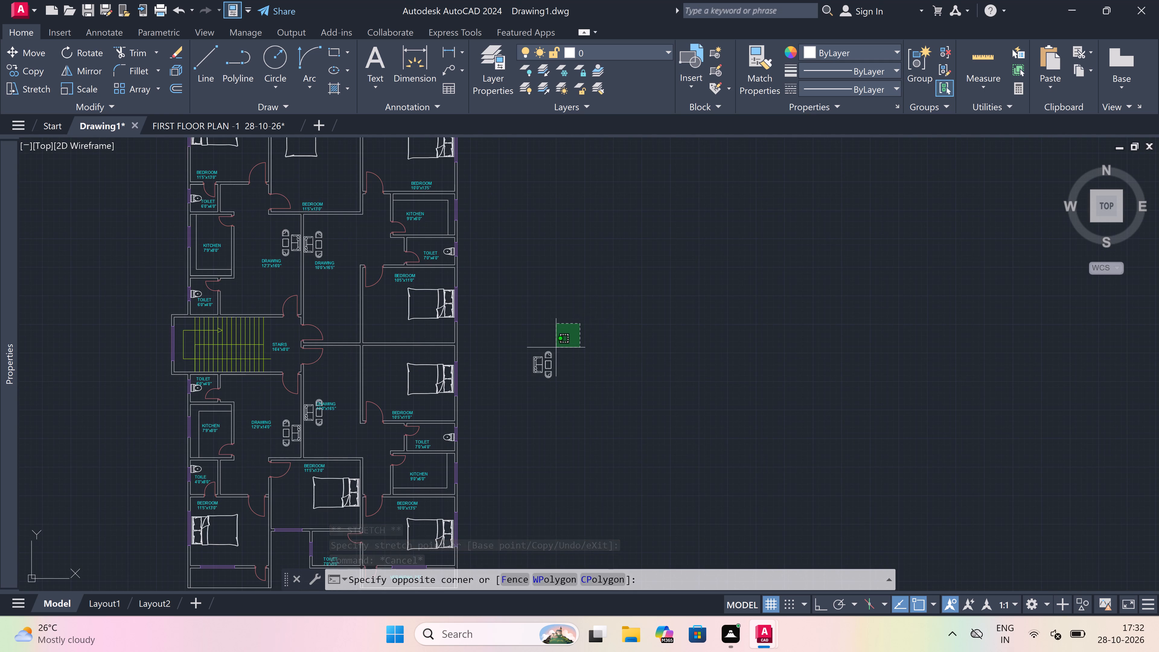
{"action": "left_click", "coordinate": [503, 409]}
{"action": "key", "text": "Delete"}
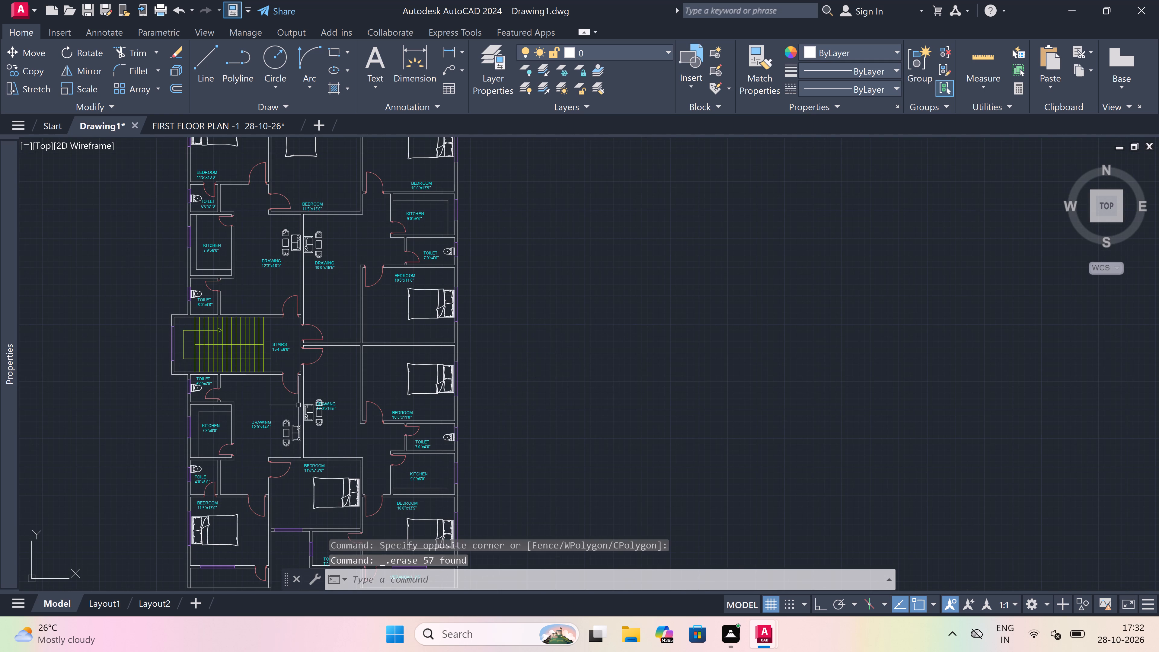
Move the southern 10'0"x16'5" drawing room label to the clear floor area northeast of its sofa set.
{"action": "scroll", "coordinate": [298, 405], "scroll_direction": "up", "scroll_amount": 2}
{"action": "scroll", "coordinate": [357, 402], "scroll_direction": "up", "scroll_amount": 3}
{"action": "left_click", "coordinate": [357, 401]}
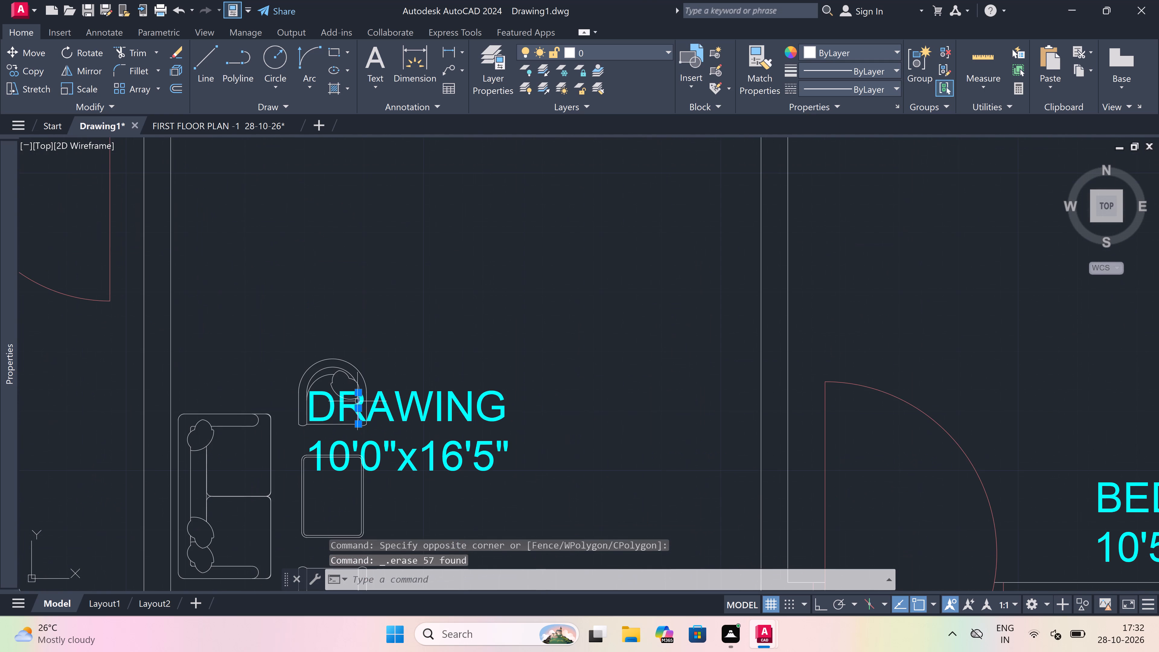
{"action": "key", "text": "Escape"}
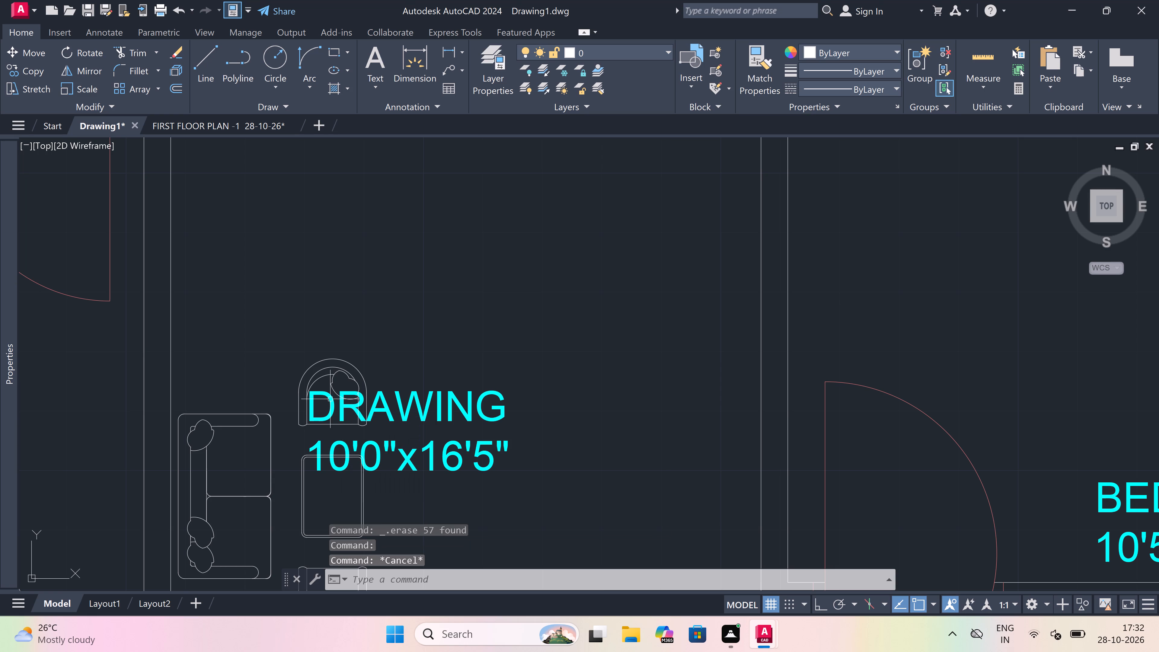
{"action": "left_click", "coordinate": [451, 397]}
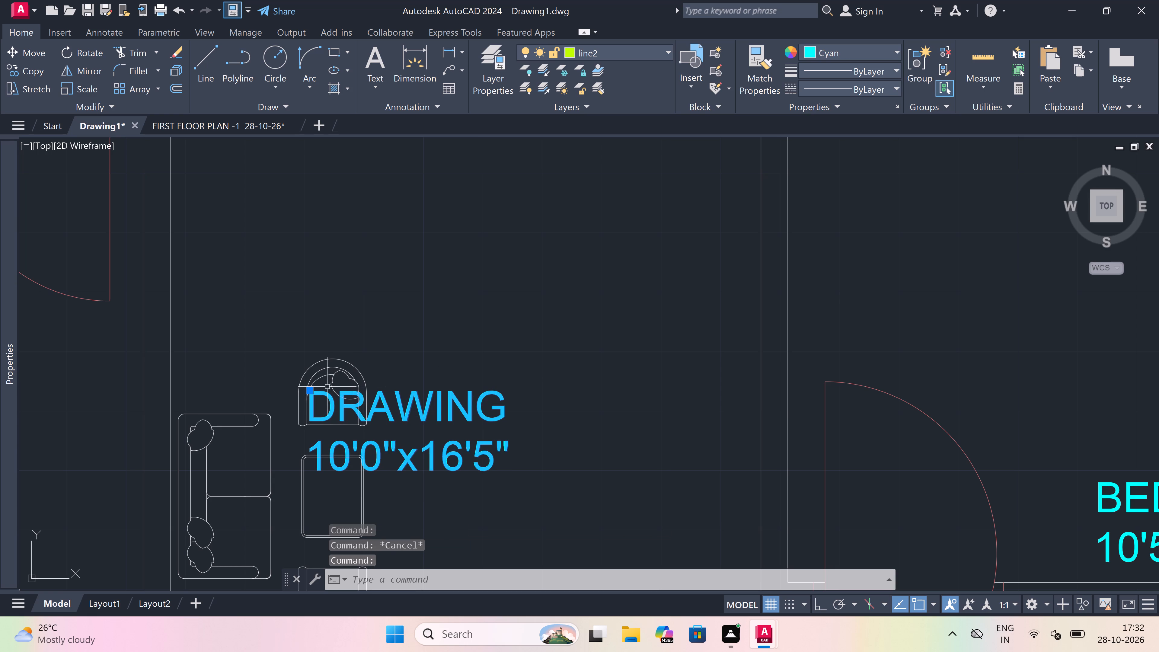
{"action": "left_click_drag", "start_coordinate": [308, 391], "coordinate": [312, 384]}
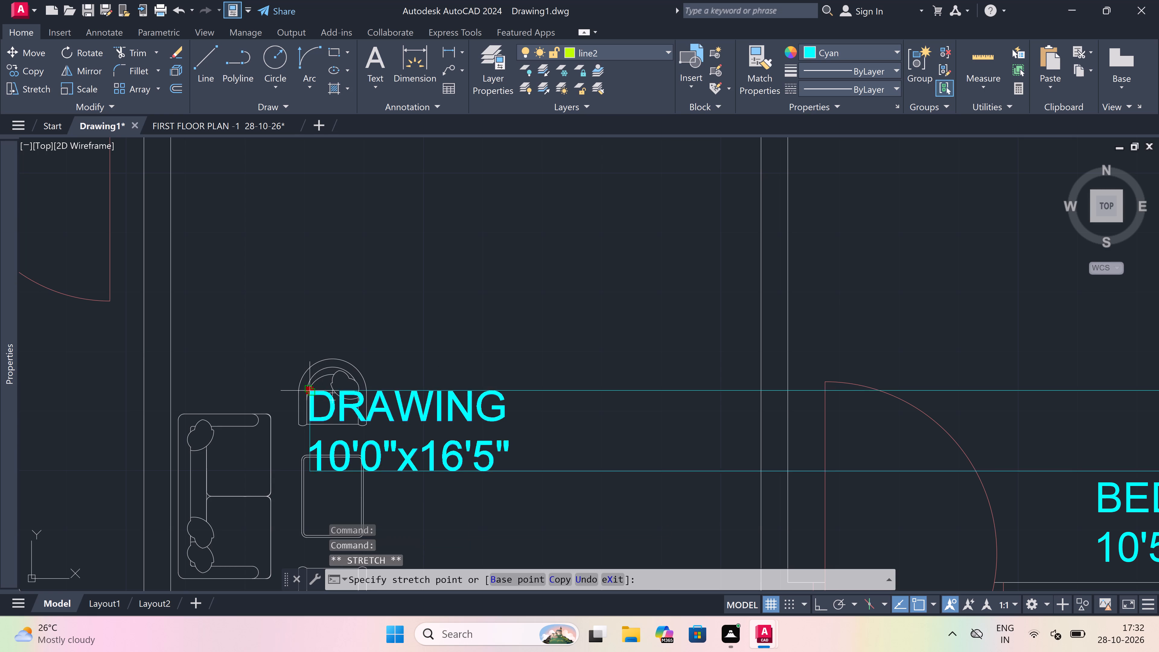
{"action": "left_click", "coordinate": [445, 222]}
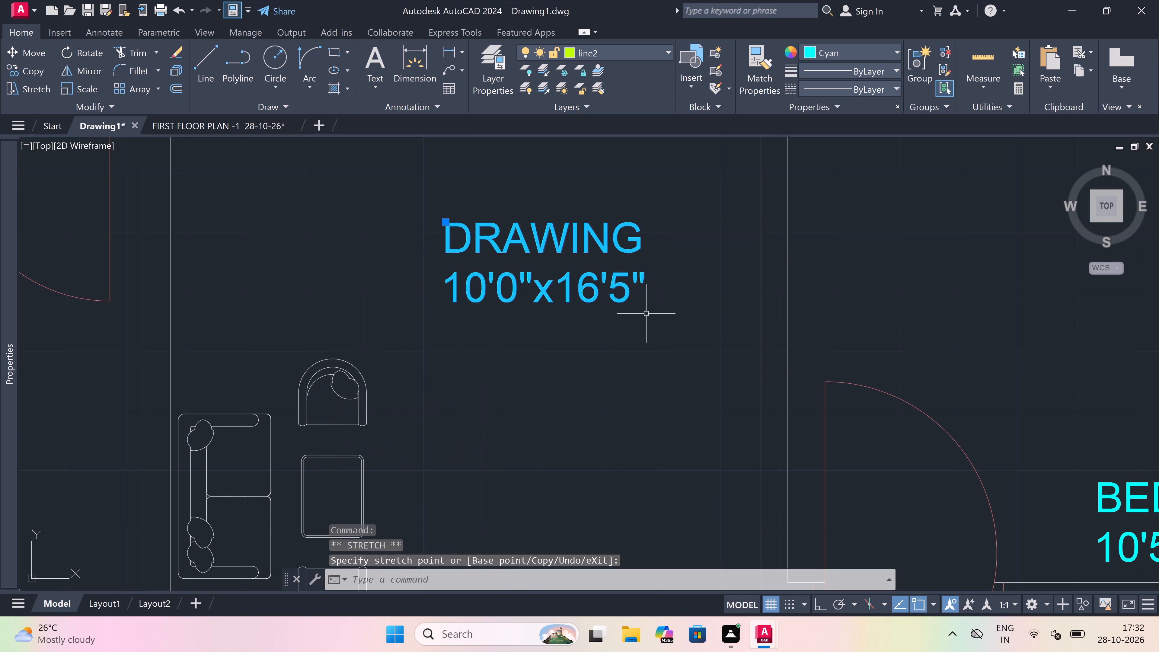
{"action": "key", "text": "Escape"}
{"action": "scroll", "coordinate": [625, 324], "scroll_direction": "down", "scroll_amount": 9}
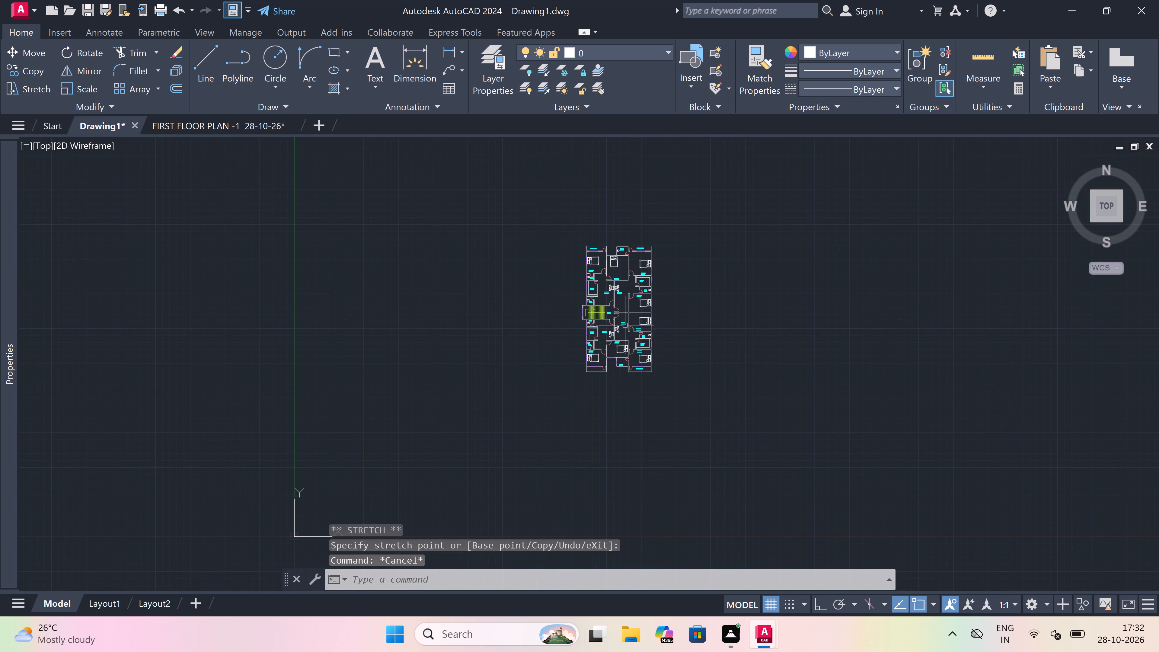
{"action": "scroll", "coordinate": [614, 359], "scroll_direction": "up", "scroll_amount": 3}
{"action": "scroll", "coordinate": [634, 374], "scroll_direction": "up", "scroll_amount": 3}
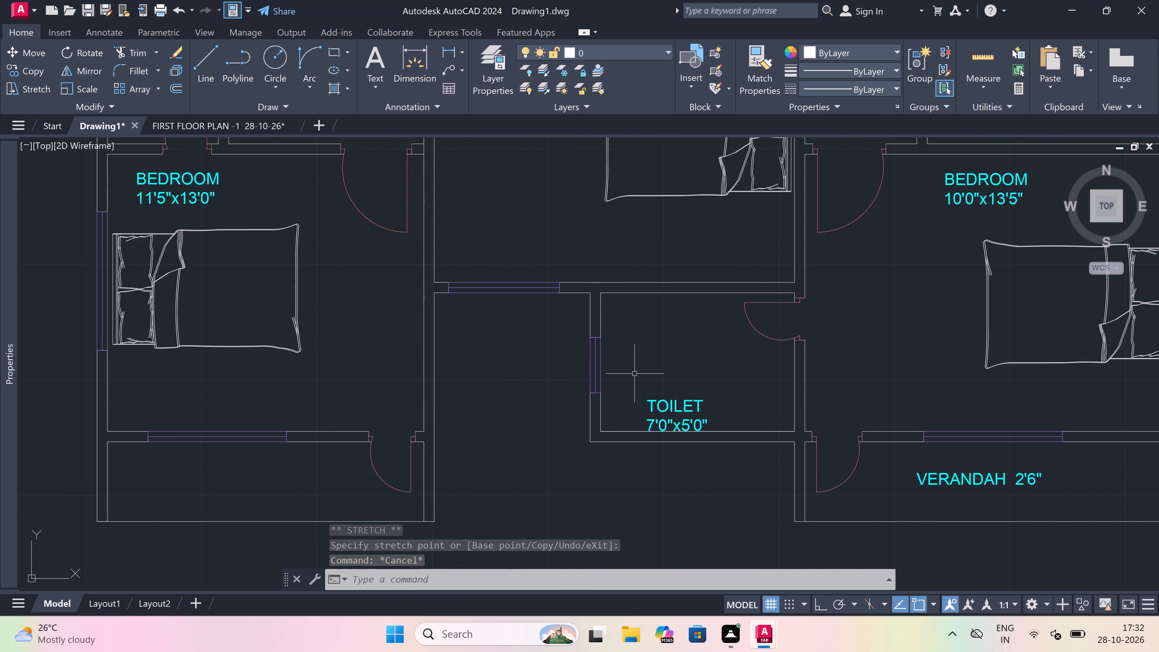
Copy the WC from the 4'0"x8'0" toilet to the west wall of the southern 7'0"x5'0" toilet, beside its window.
{"action": "scroll", "coordinate": [634, 374], "scroll_direction": "down", "scroll_amount": 4}
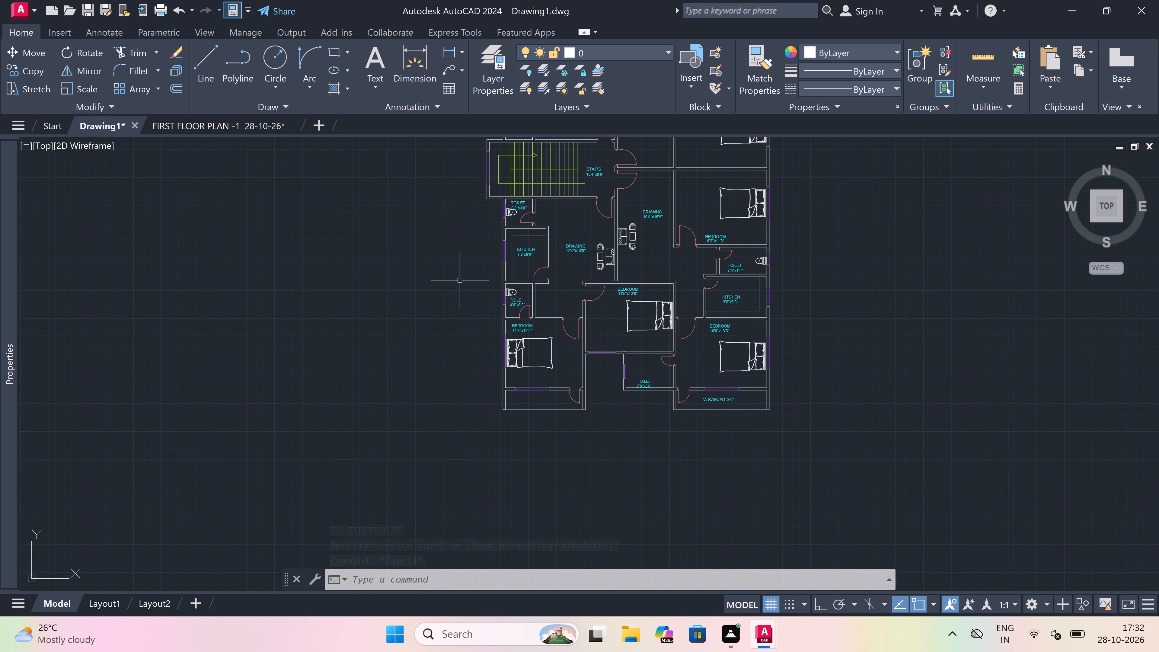
{"action": "scroll", "coordinate": [465, 289], "scroll_direction": "up", "scroll_amount": 2}
{"action": "scroll", "coordinate": [549, 280], "scroll_direction": "up", "scroll_amount": 3}
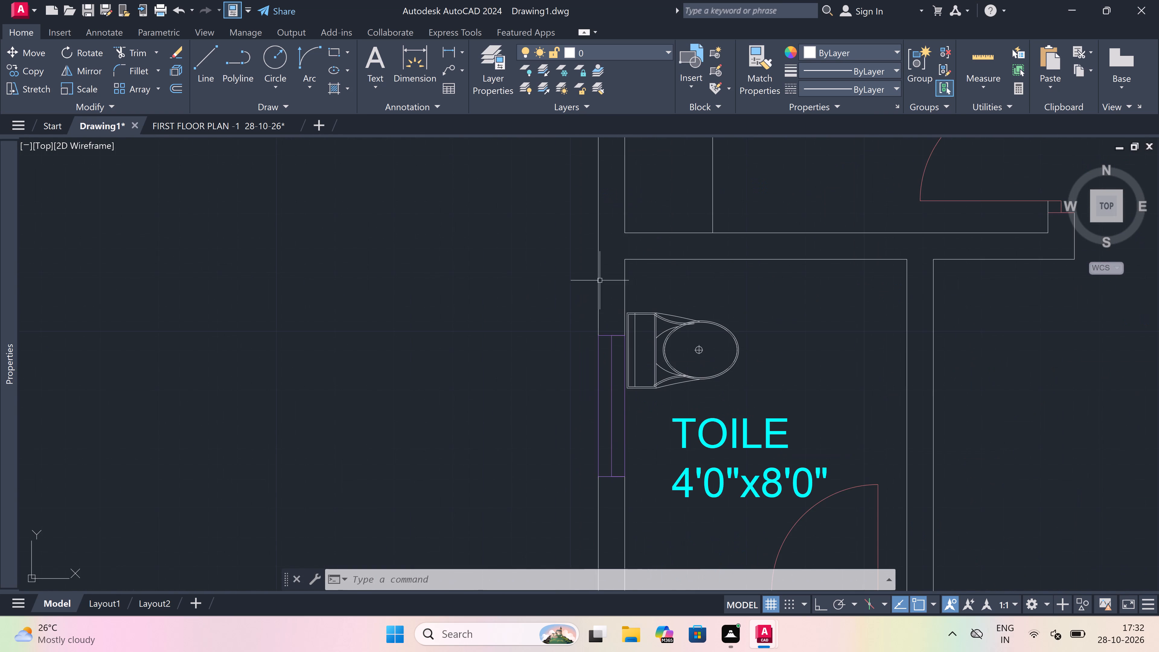
{"action": "scroll", "coordinate": [647, 325], "scroll_direction": "up", "scroll_amount": 2}
{"action": "left_click", "coordinate": [709, 320]}
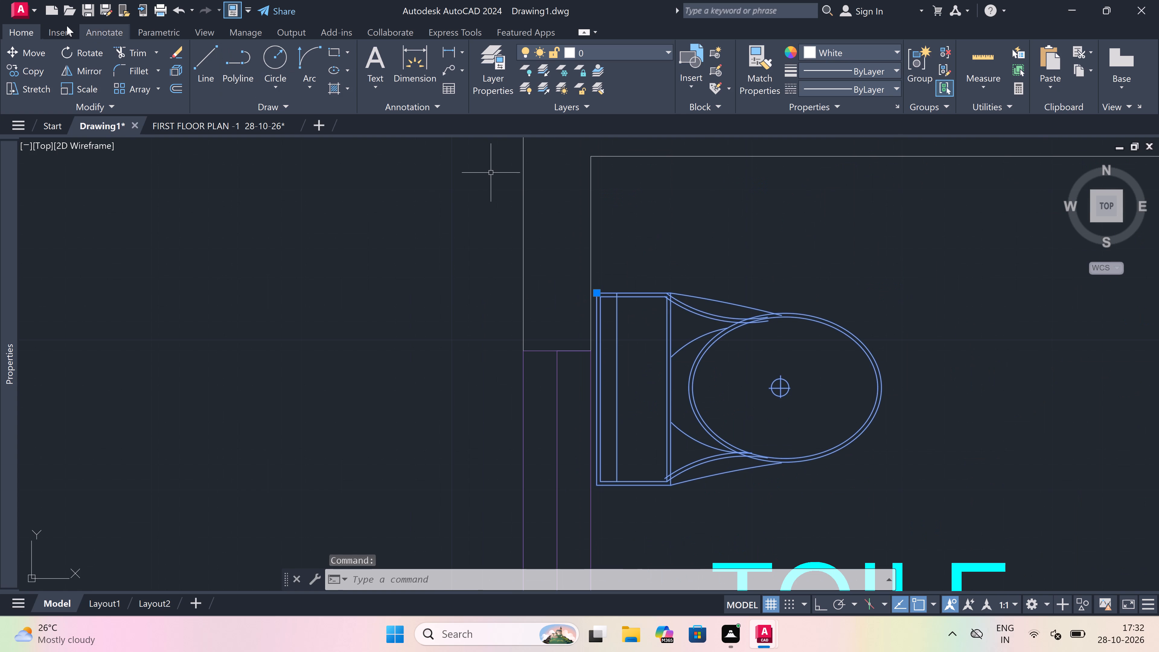
{"action": "left_click", "coordinate": [37, 69]}
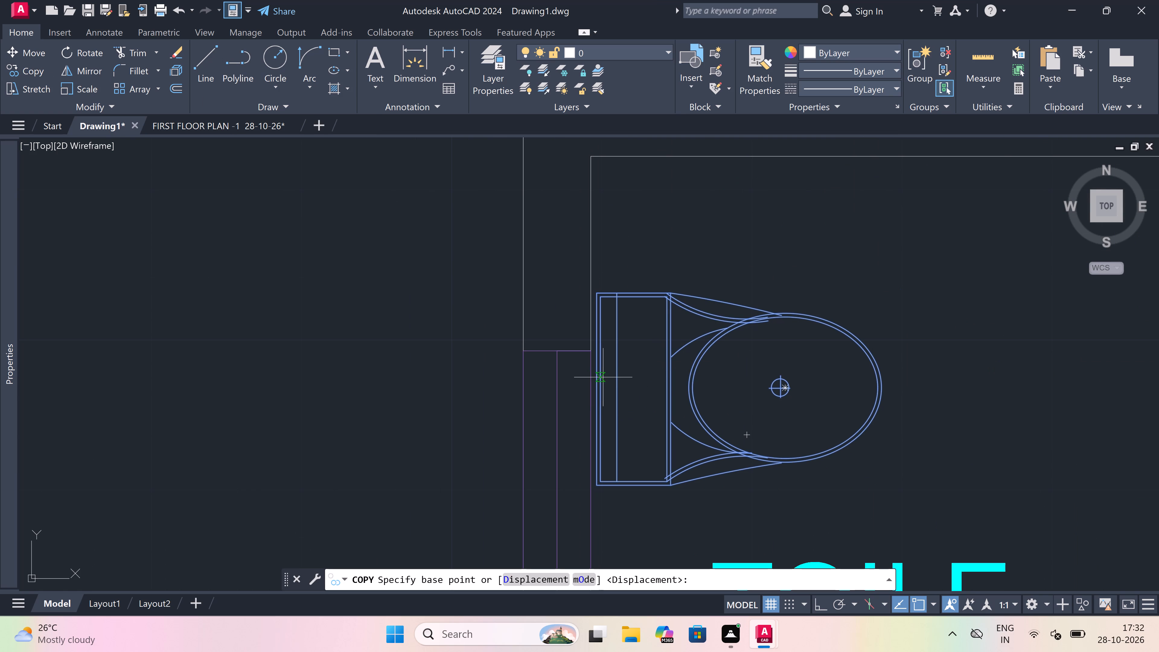
{"action": "left_click_drag", "start_coordinate": [599, 383], "coordinate": [599, 380]}
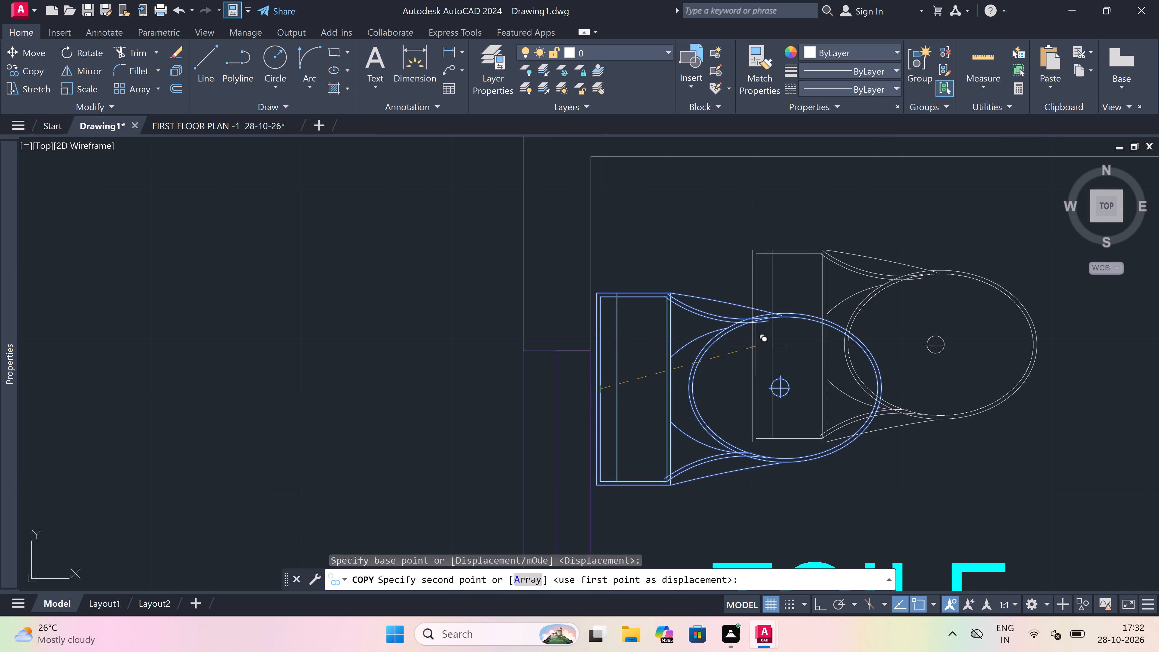
{"action": "scroll", "coordinate": [622, 330], "scroll_direction": "down", "scroll_amount": 8}
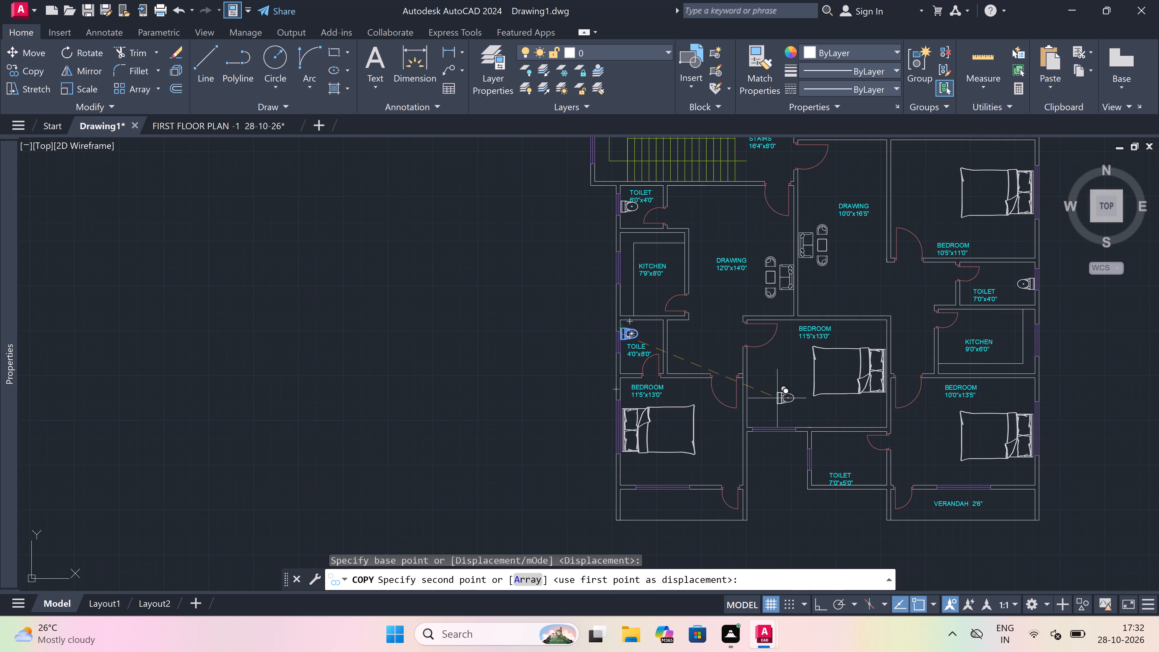
{"action": "scroll", "coordinate": [818, 434], "scroll_direction": "up", "scroll_amount": 2}
{"action": "scroll", "coordinate": [818, 434], "scroll_direction": "down", "scroll_amount": 2}
{"action": "scroll", "coordinate": [818, 475], "scroll_direction": "up", "scroll_amount": 3}
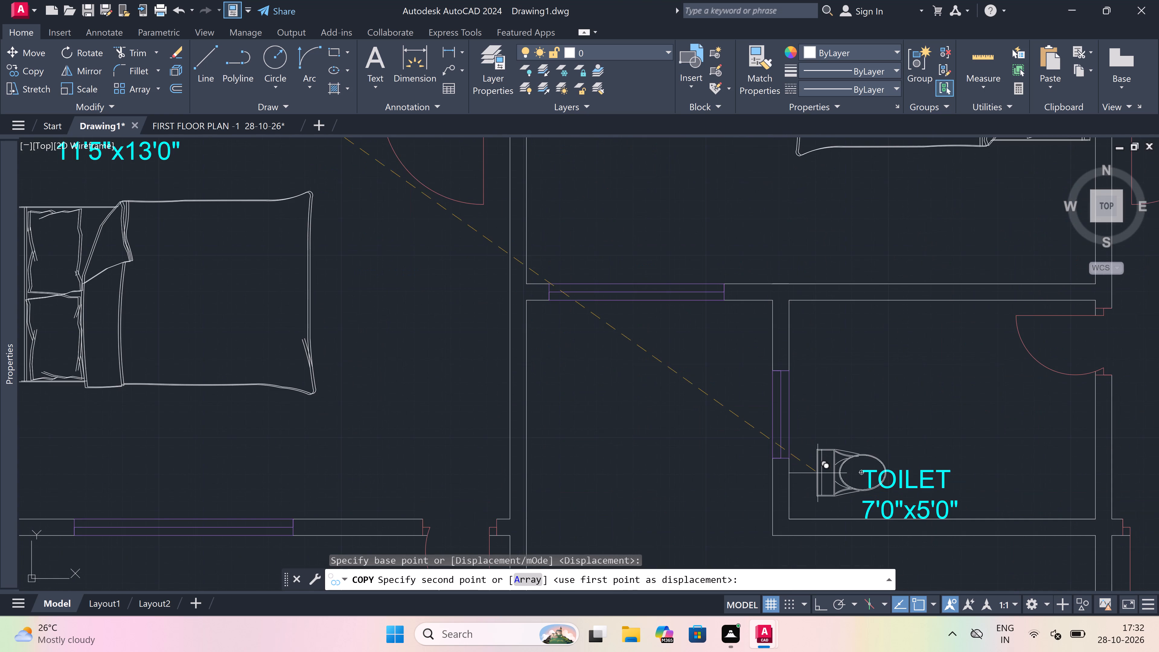
{"action": "scroll", "coordinate": [816, 429], "scroll_direction": "up", "scroll_amount": 3}
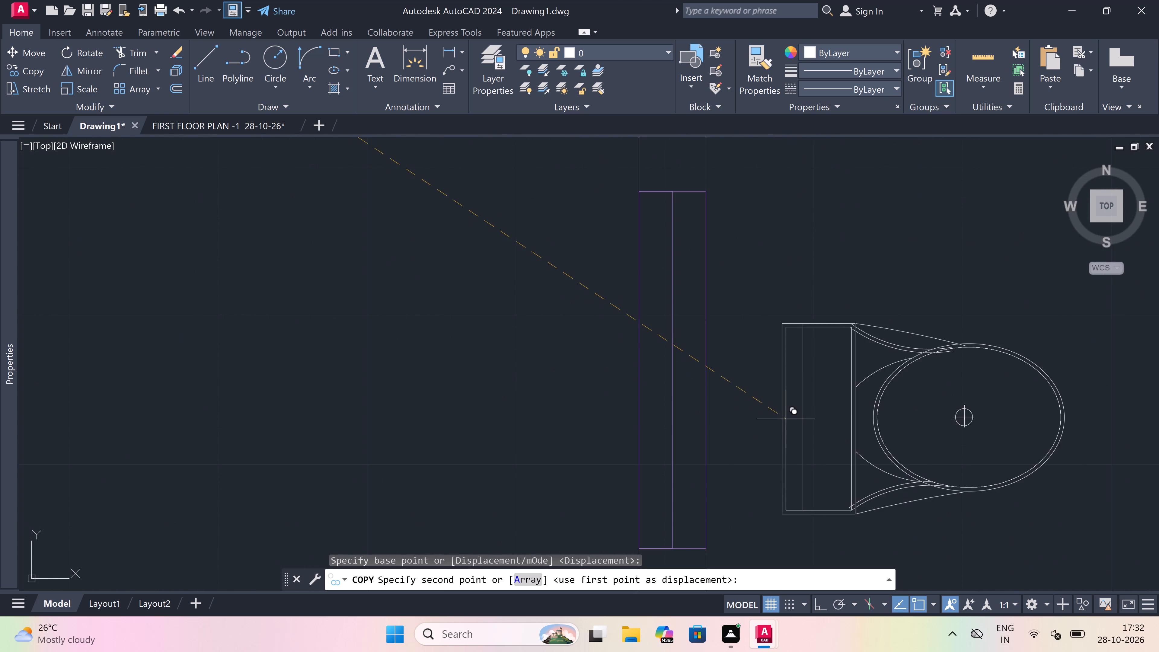
{"action": "scroll", "coordinate": [711, 391], "scroll_direction": "up", "scroll_amount": 1}
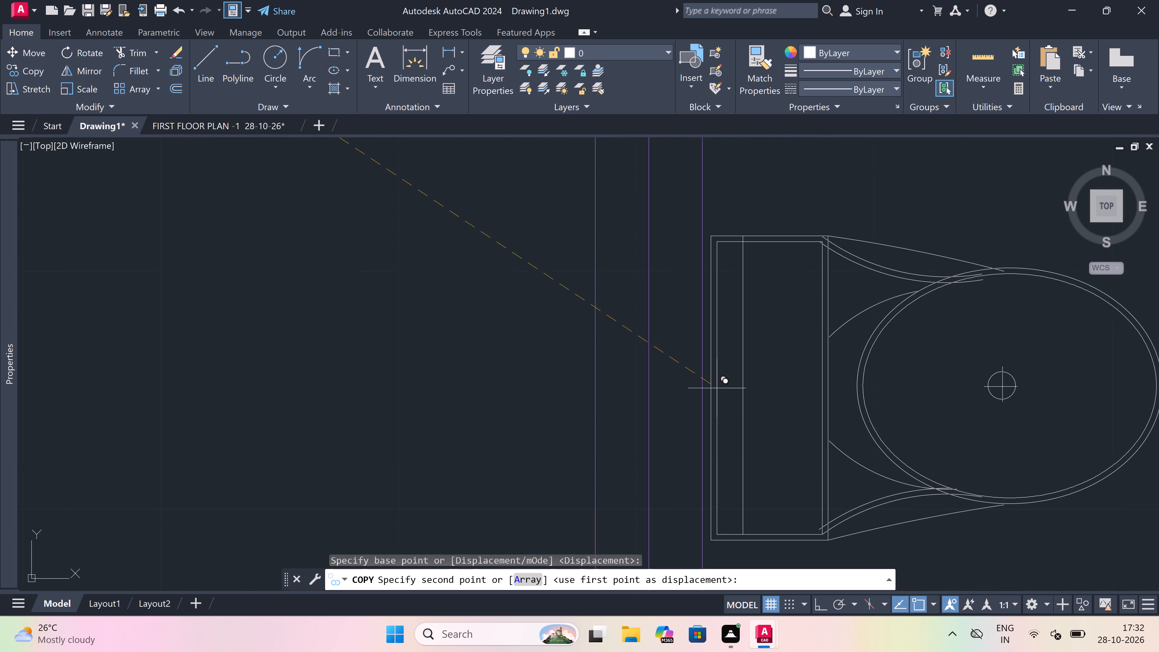
{"action": "left_click", "coordinate": [733, 383]}
{"action": "key", "text": "Escape"}
Move the southern 7'0"x5'0" toilet label slightly north, clear of the room's south wall.
{"action": "scroll", "coordinate": [496, 374], "scroll_direction": "down", "scroll_amount": 4}
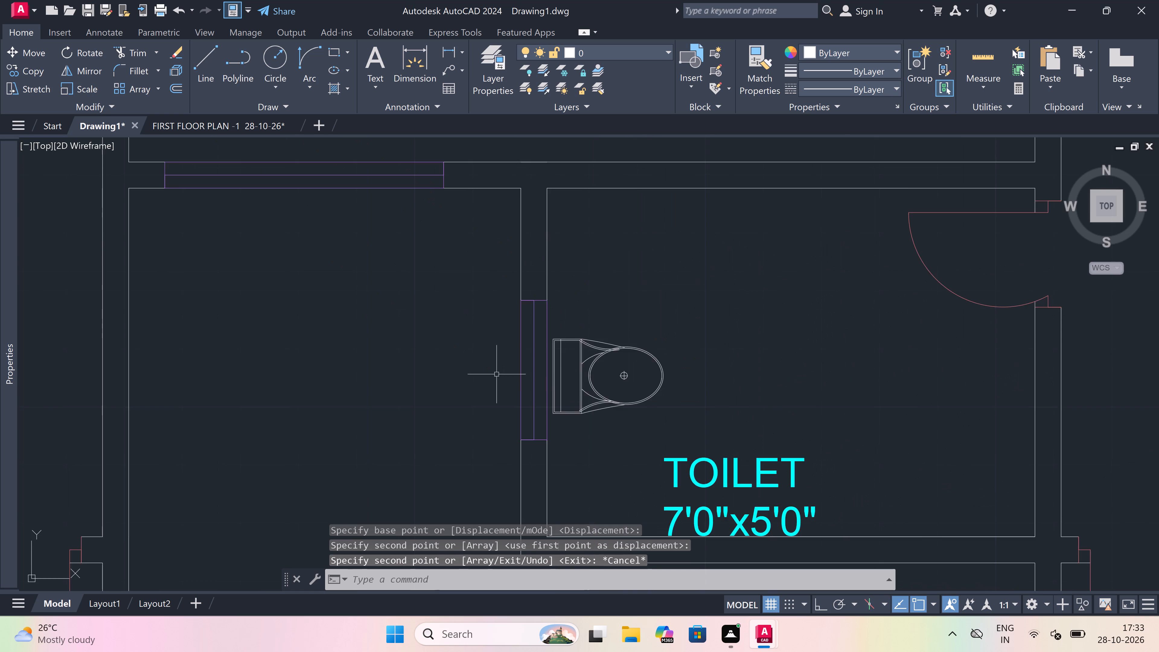
{"action": "scroll", "coordinate": [496, 374], "scroll_direction": "down", "scroll_amount": 2}
{"action": "scroll", "coordinate": [570, 423], "scroll_direction": "up", "scroll_amount": 2}
{"action": "left_click", "coordinate": [577, 417]}
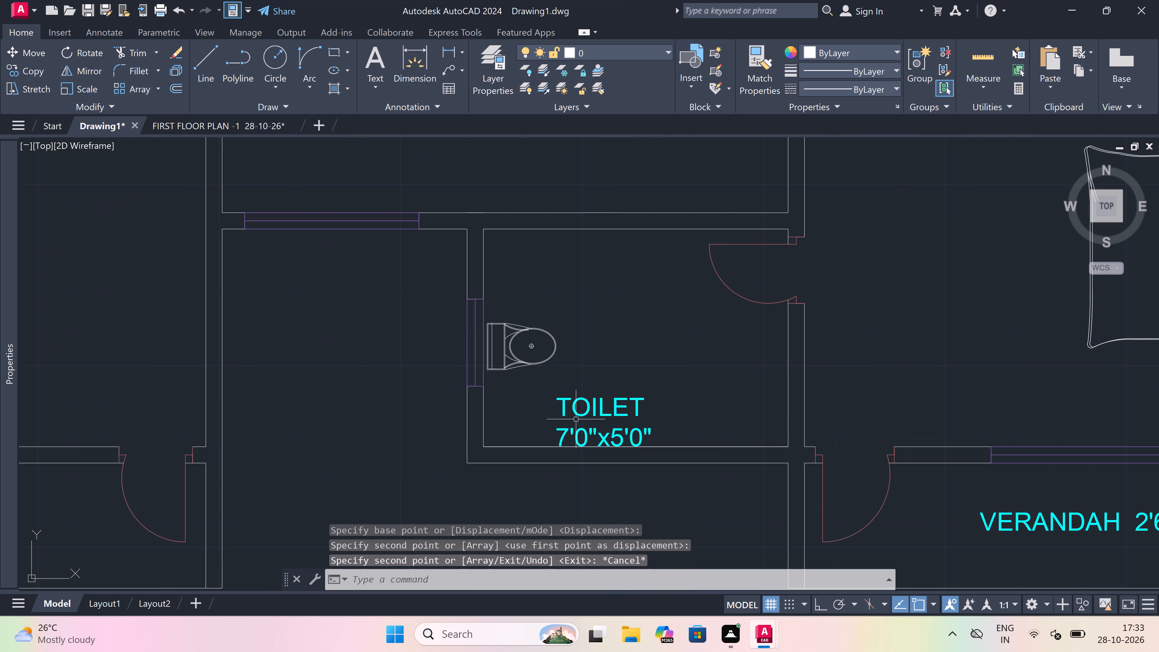
{"action": "left_click", "coordinate": [556, 395]}
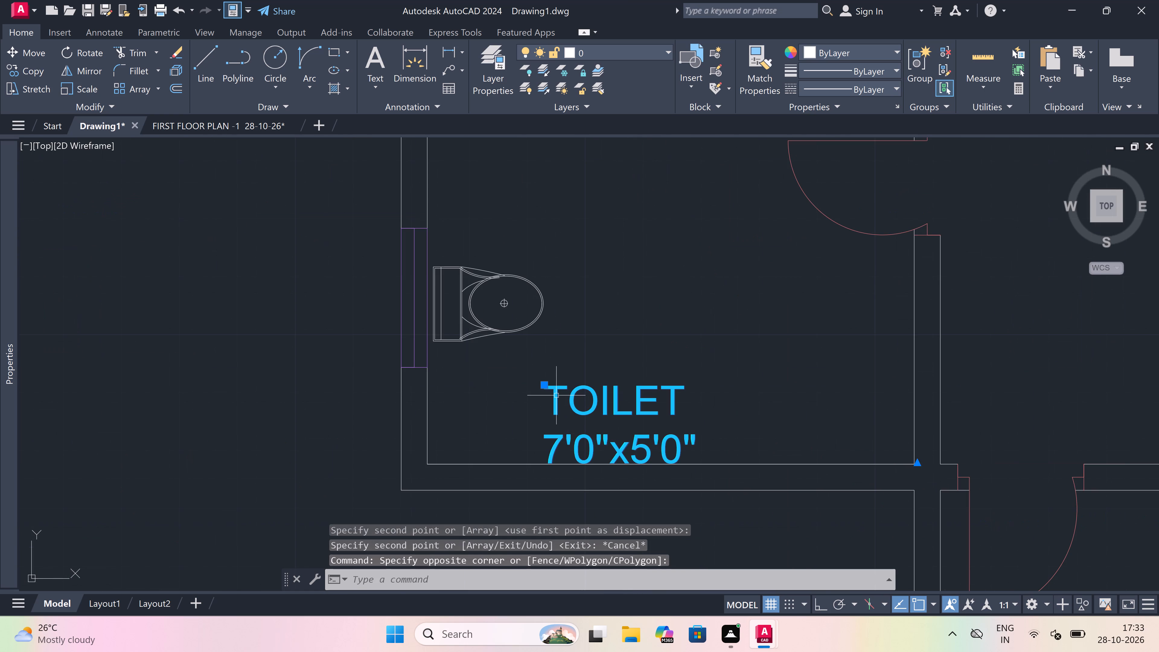
{"action": "left_click", "coordinate": [547, 383]}
{"action": "left_click", "coordinate": [547, 376]}
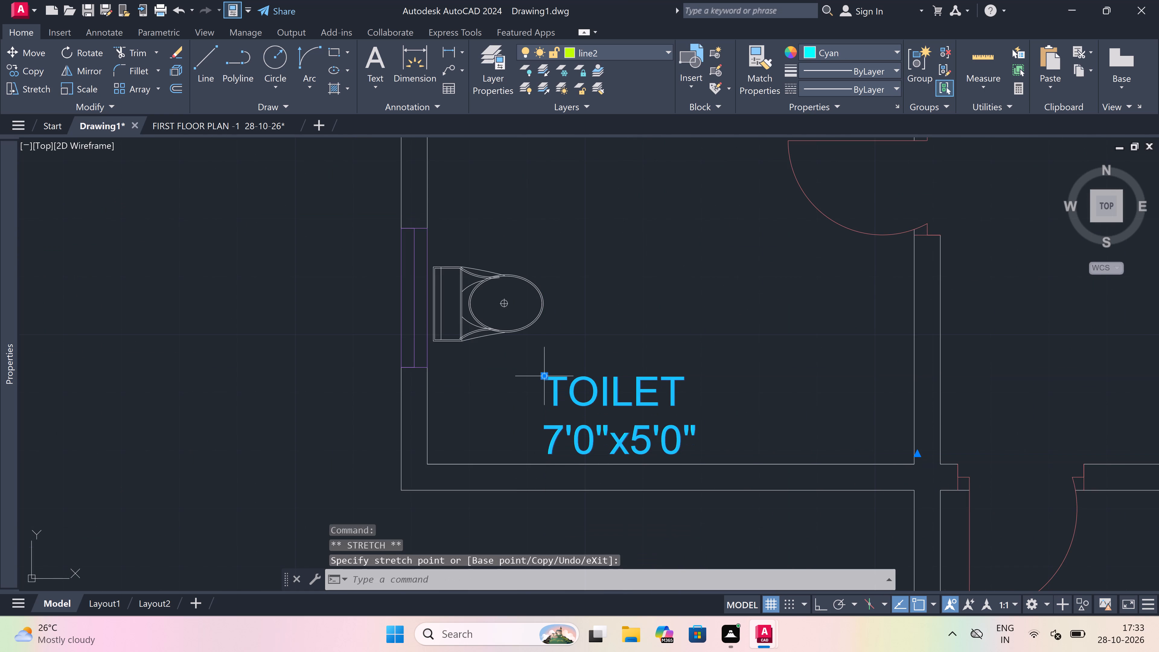
{"action": "key", "text": "Escape"}
Examine the furnished floor plan from the southern rooms to the northern verandahs, checking fixture placement and room labels.
{"action": "scroll", "coordinate": [570, 400], "scroll_direction": "down", "scroll_amount": 6}
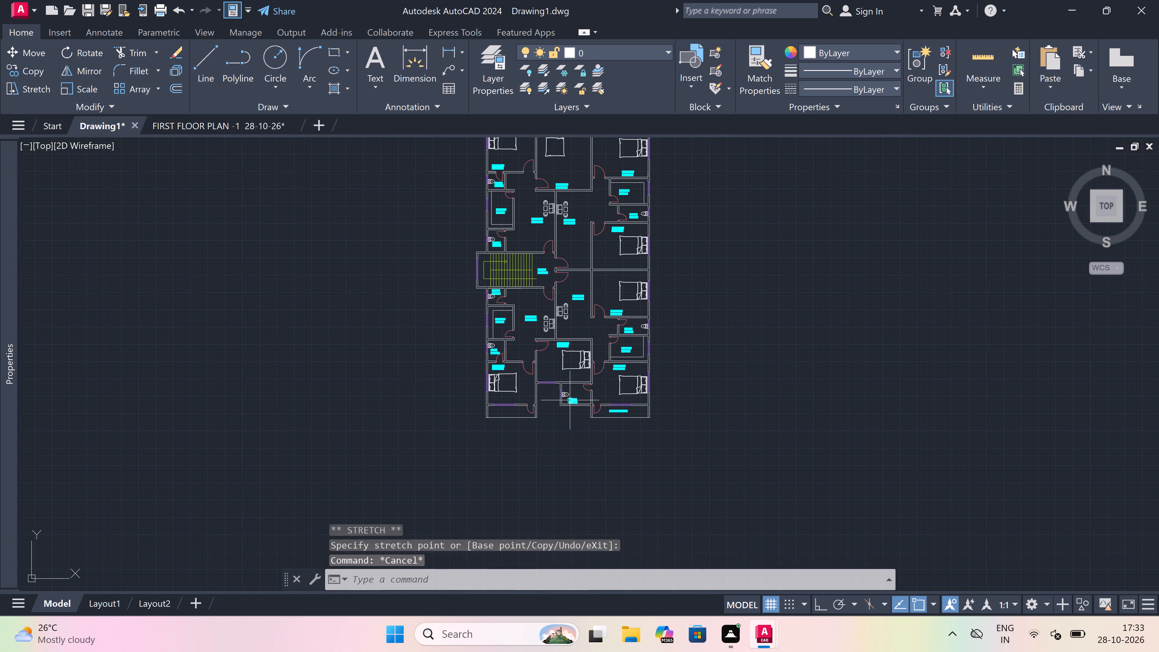
{"action": "scroll", "coordinate": [570, 400], "scroll_direction": "down", "scroll_amount": 2}
{"action": "scroll", "coordinate": [560, 351], "scroll_direction": "up", "scroll_amount": 3}
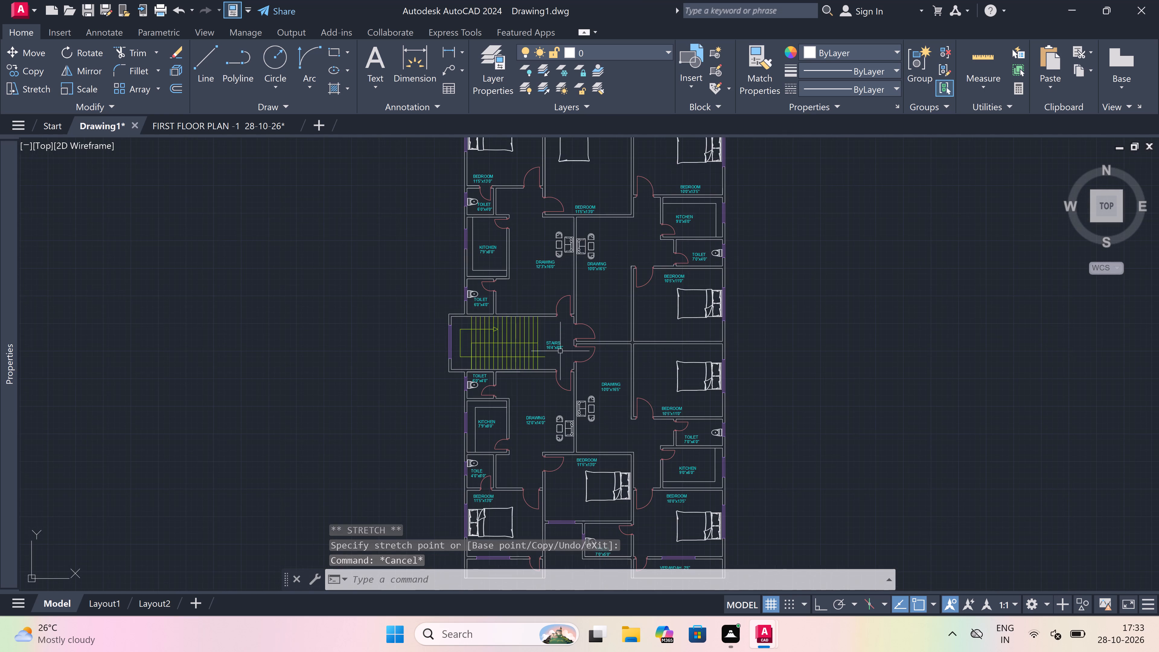
{"action": "scroll", "coordinate": [560, 351], "scroll_direction": "down", "scroll_amount": 3}
{"action": "scroll", "coordinate": [554, 253], "scroll_direction": "up", "scroll_amount": 1}
{"action": "scroll", "coordinate": [570, 306], "scroll_direction": "up", "scroll_amount": 3}
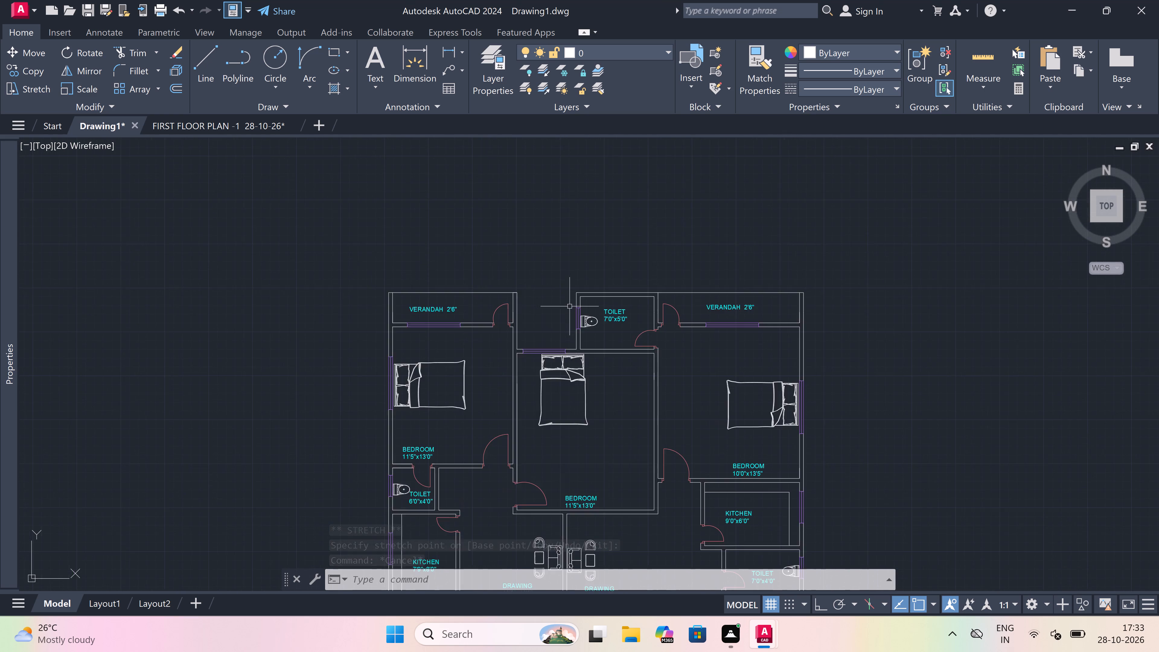
{"action": "scroll", "coordinate": [570, 306], "scroll_direction": "up", "scroll_amount": 2}
{"action": "scroll", "coordinate": [570, 306], "scroll_direction": "down", "scroll_amount": 5}
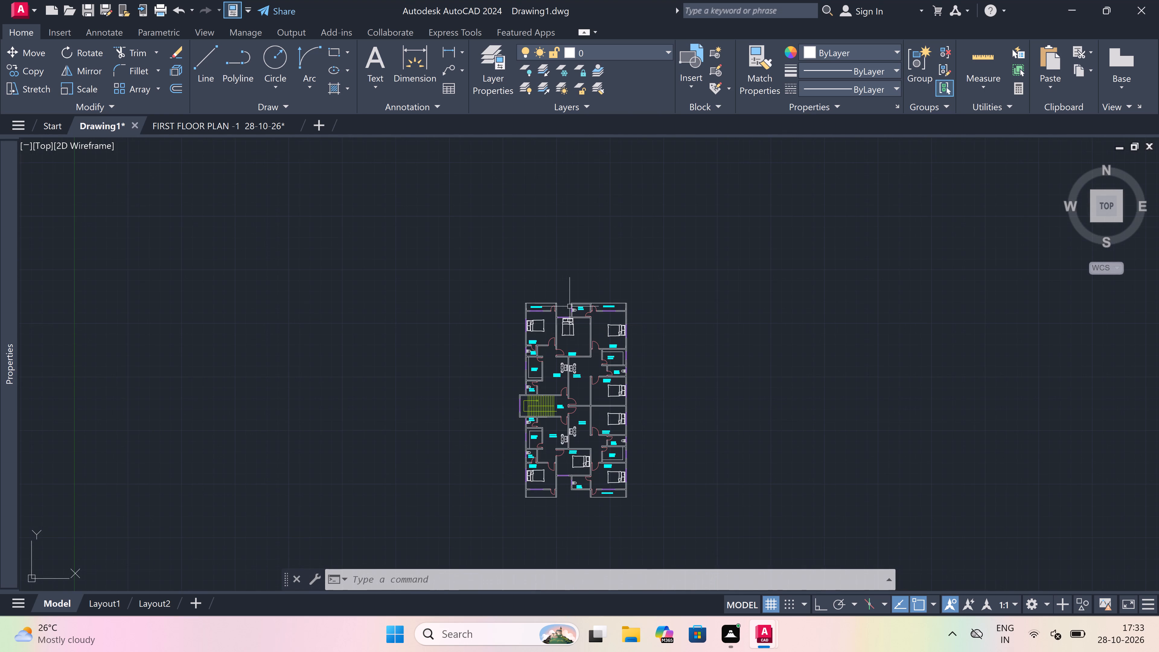
{"action": "scroll", "coordinate": [569, 306], "scroll_direction": "up", "scroll_amount": 2}
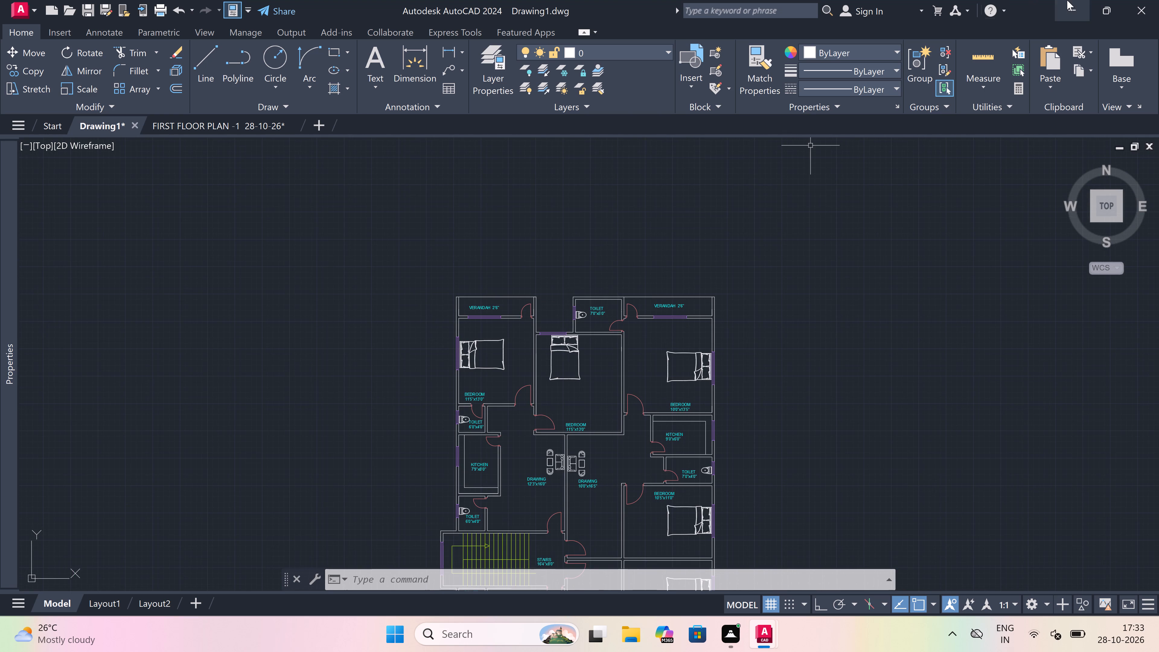
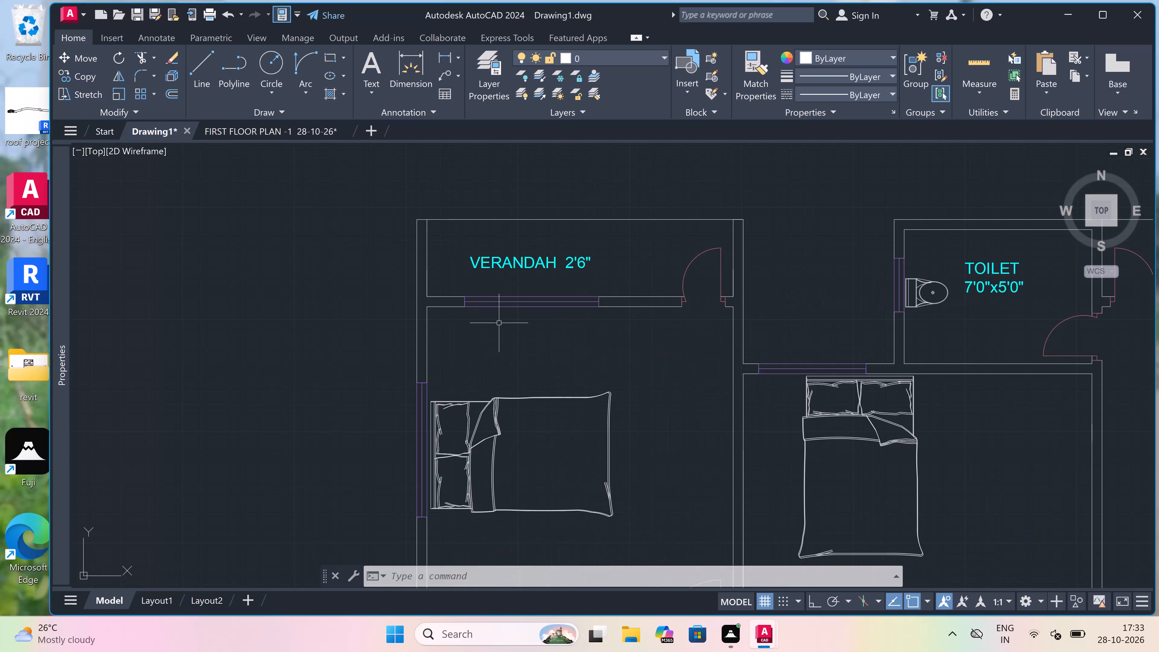
Hatch the northwest verandah's west and south walls with the ANSI32 pattern in orange 248,153,30.
{"action": "type", "text": "H"}
{"action": "key", "text": "space"}
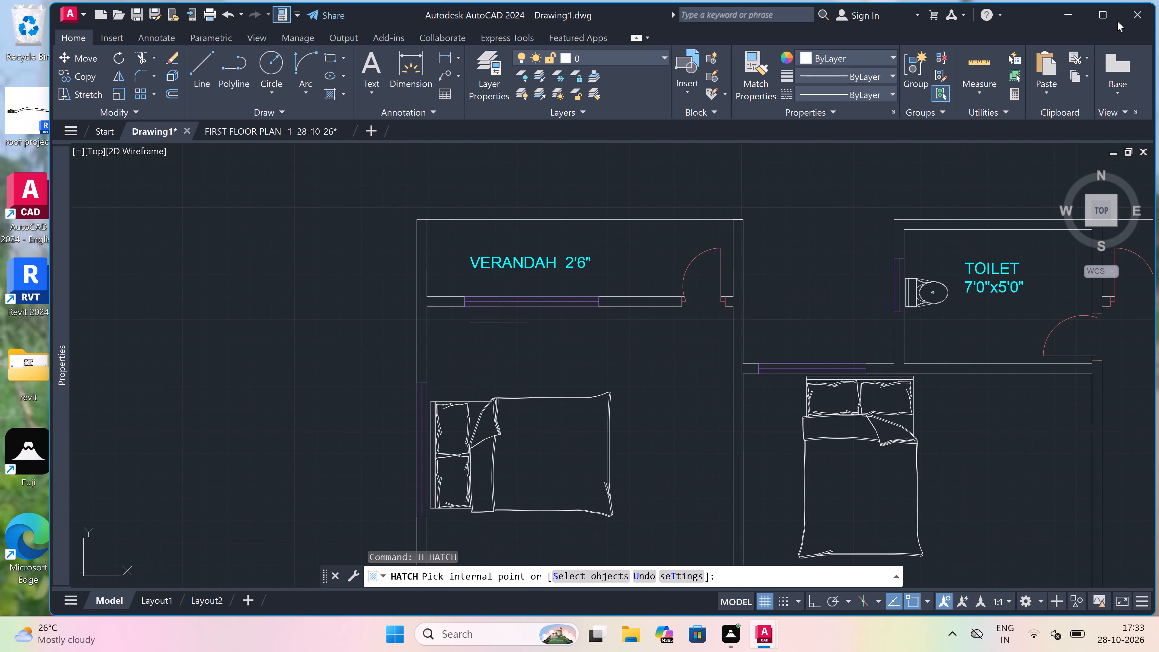
{"action": "left_click", "coordinate": [1100, 18]}
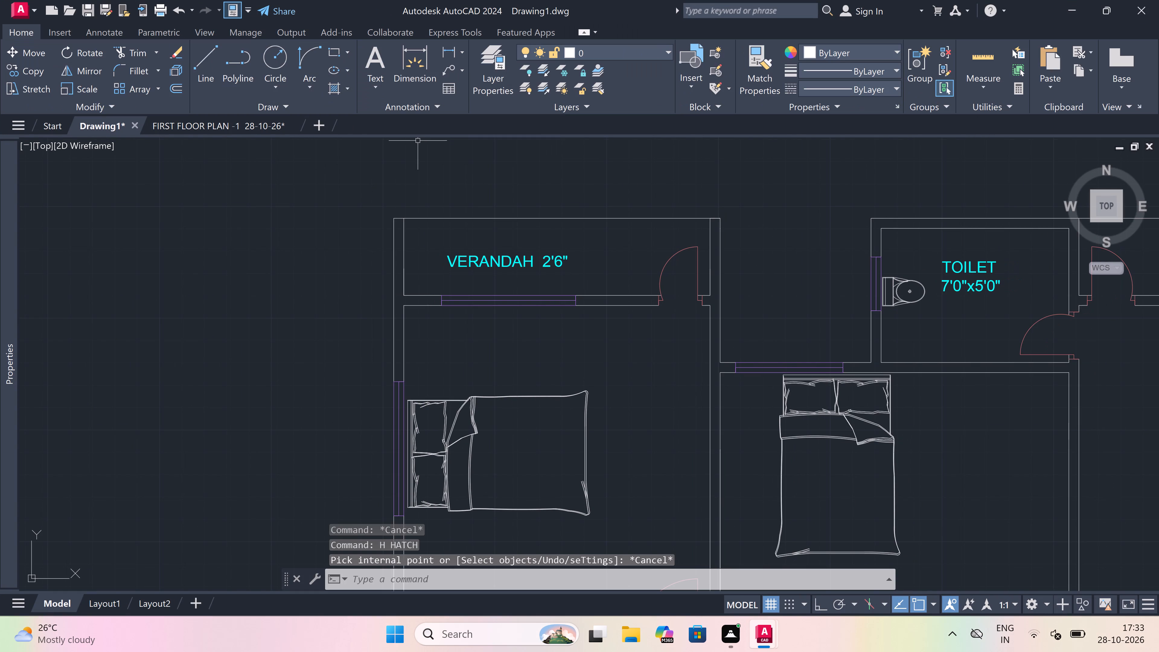
{"action": "type", "text": "H"}
{"action": "key", "text": "space"}
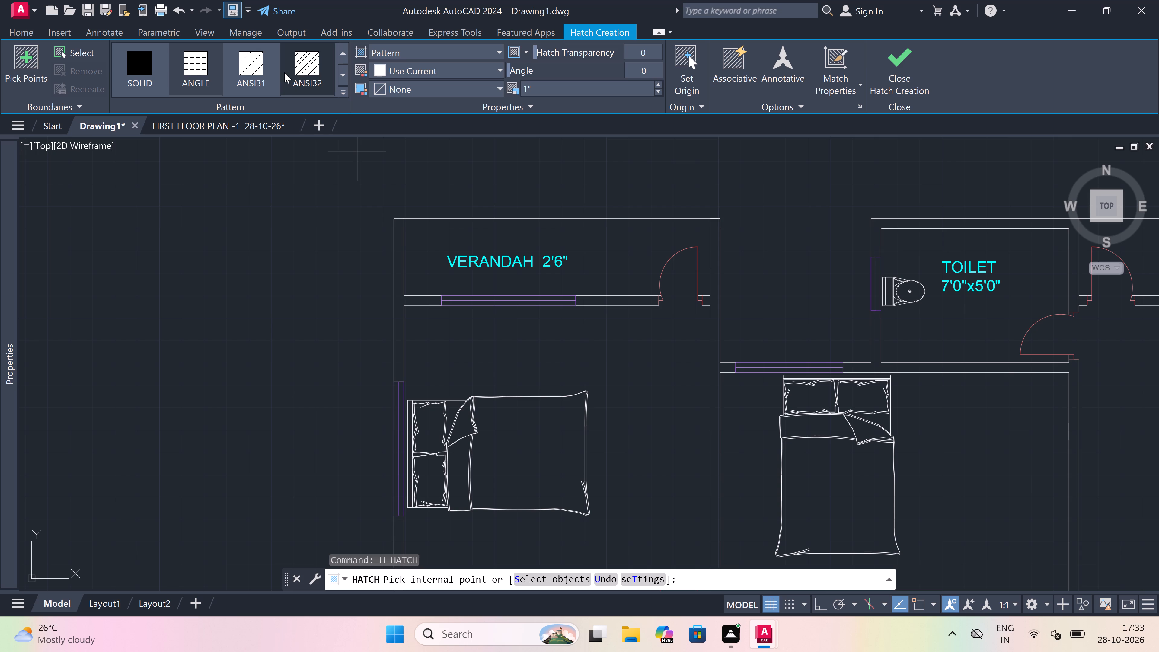
{"action": "left_click", "coordinate": [301, 72]}
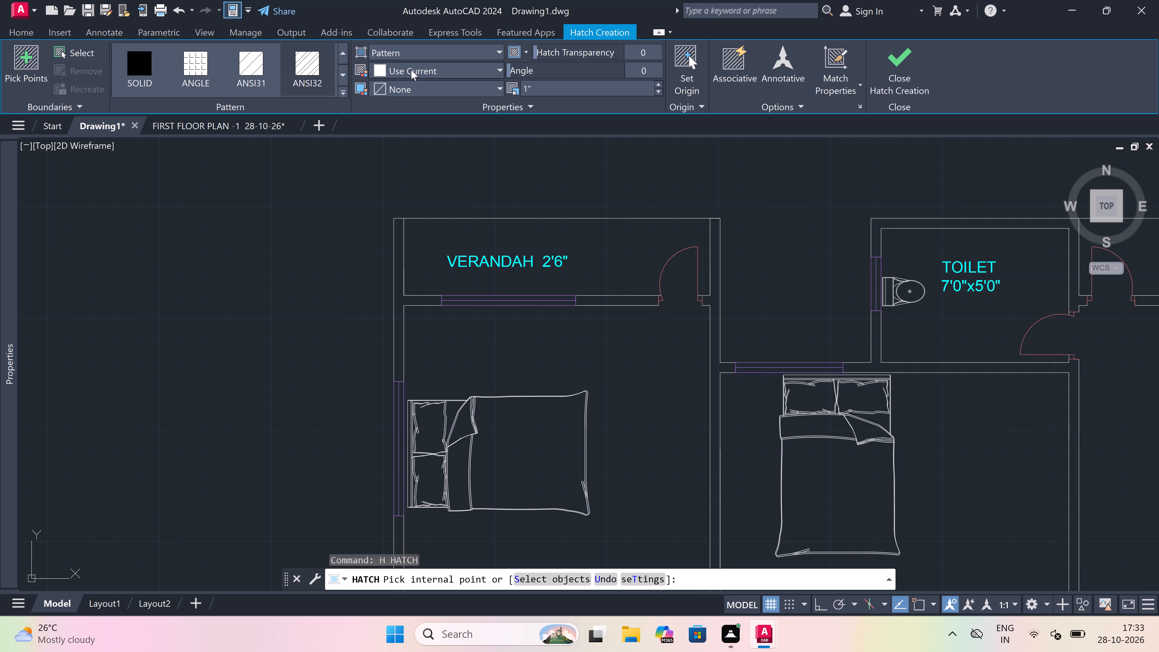
{"action": "left_click", "coordinate": [411, 70]}
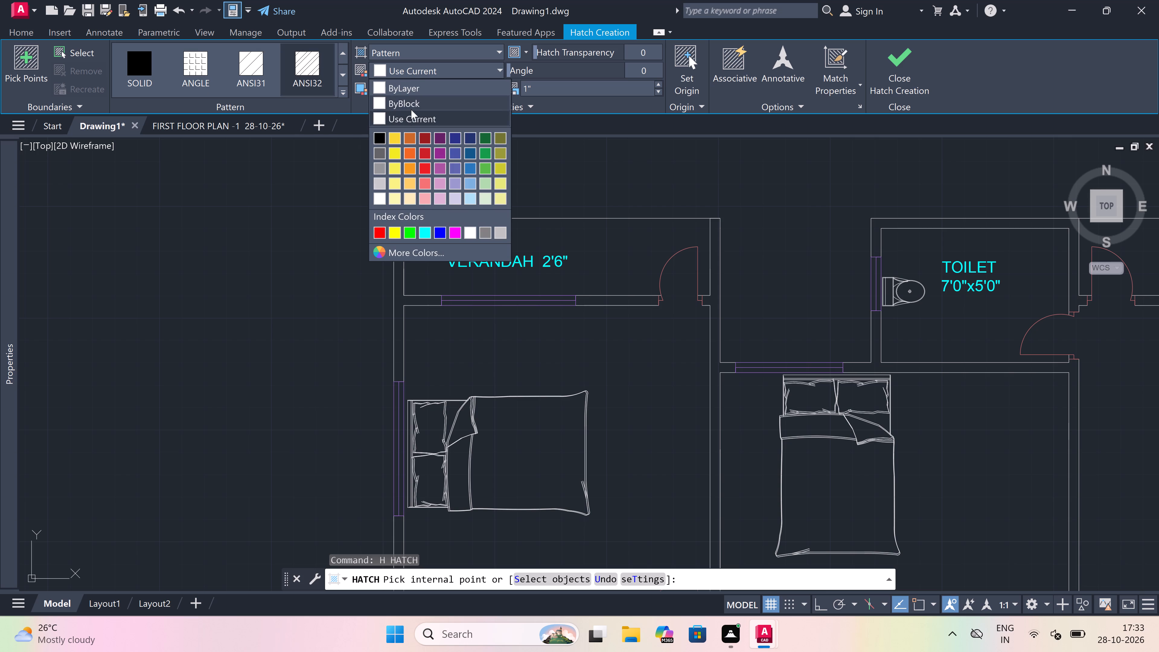
{"action": "left_click", "coordinate": [410, 164]}
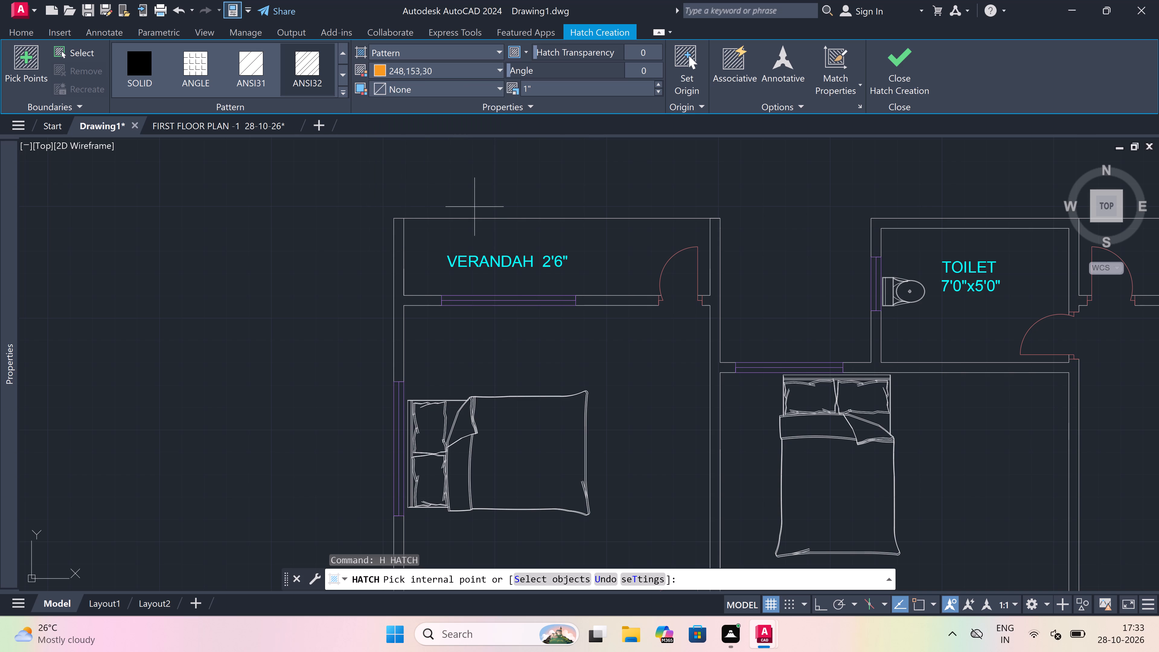
{"action": "left_click", "coordinate": [398, 279]}
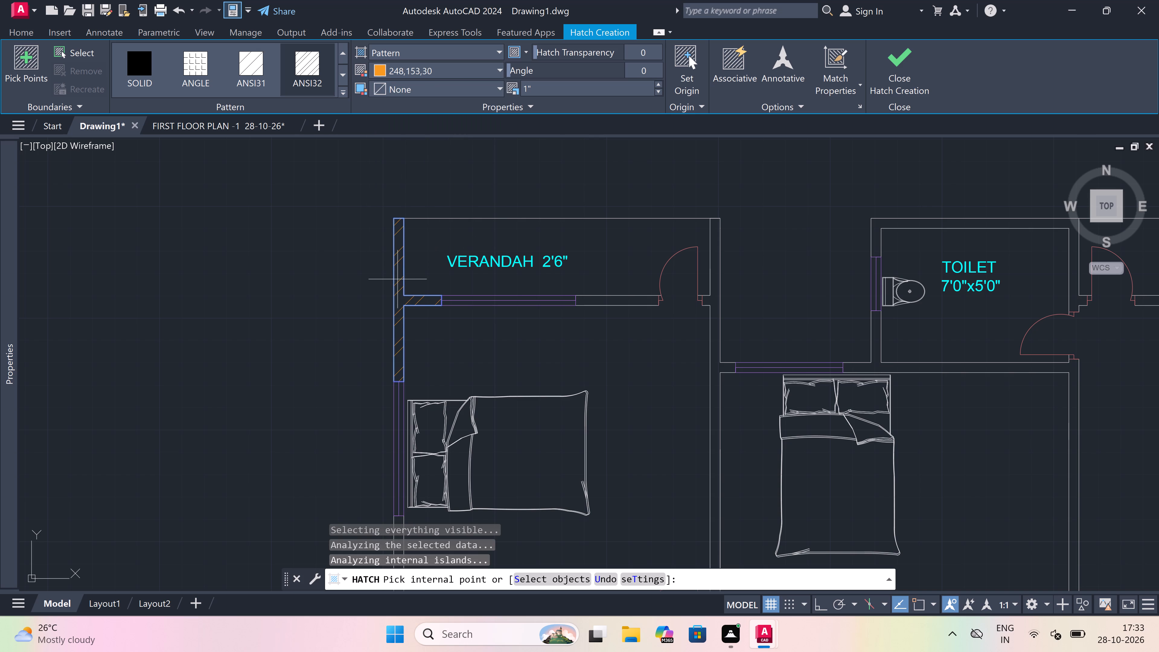
{"action": "left_click", "coordinate": [624, 301]}
Extend the hatch to the walls enclosing the northern central 11'5"x13'0" bedroom and the adjoining 7'0"x5'0" toilet.
{"action": "scroll", "coordinate": [442, 235], "scroll_direction": "down", "scroll_amount": 3}
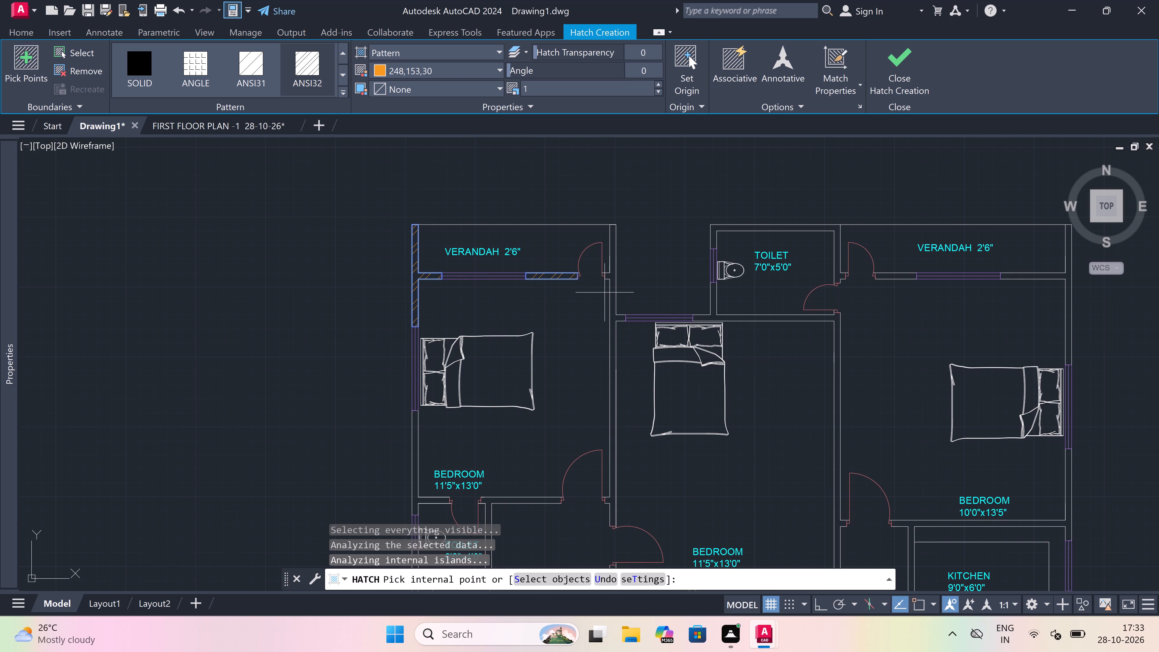
{"action": "left_click", "coordinate": [614, 292]}
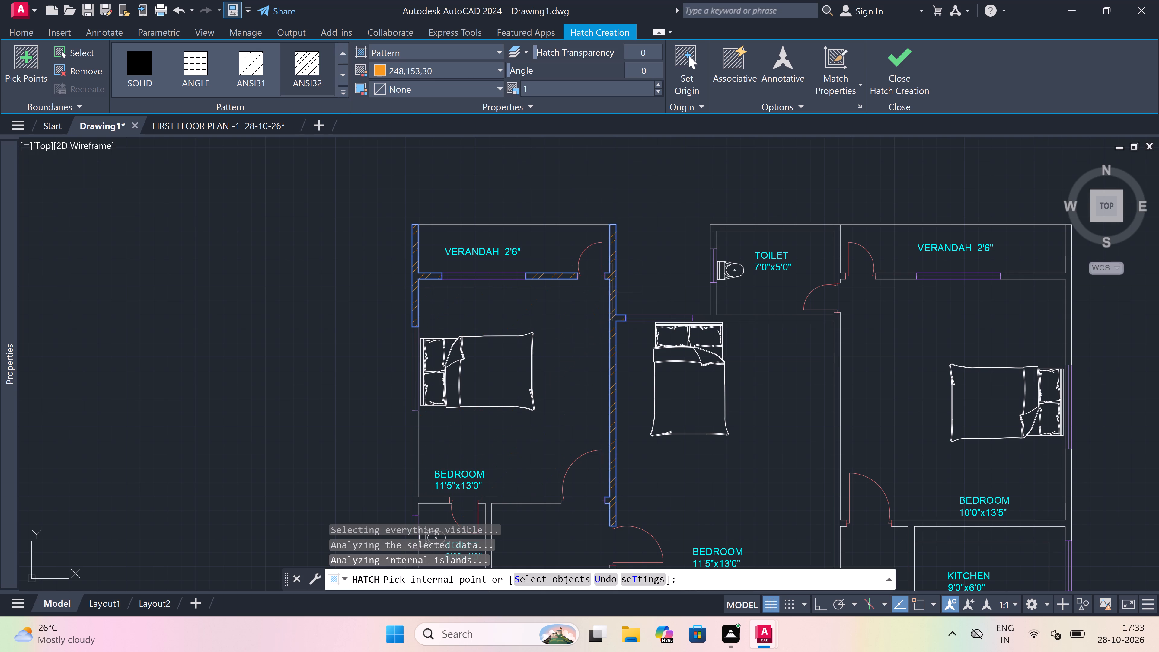
{"action": "left_click", "coordinate": [742, 317]}
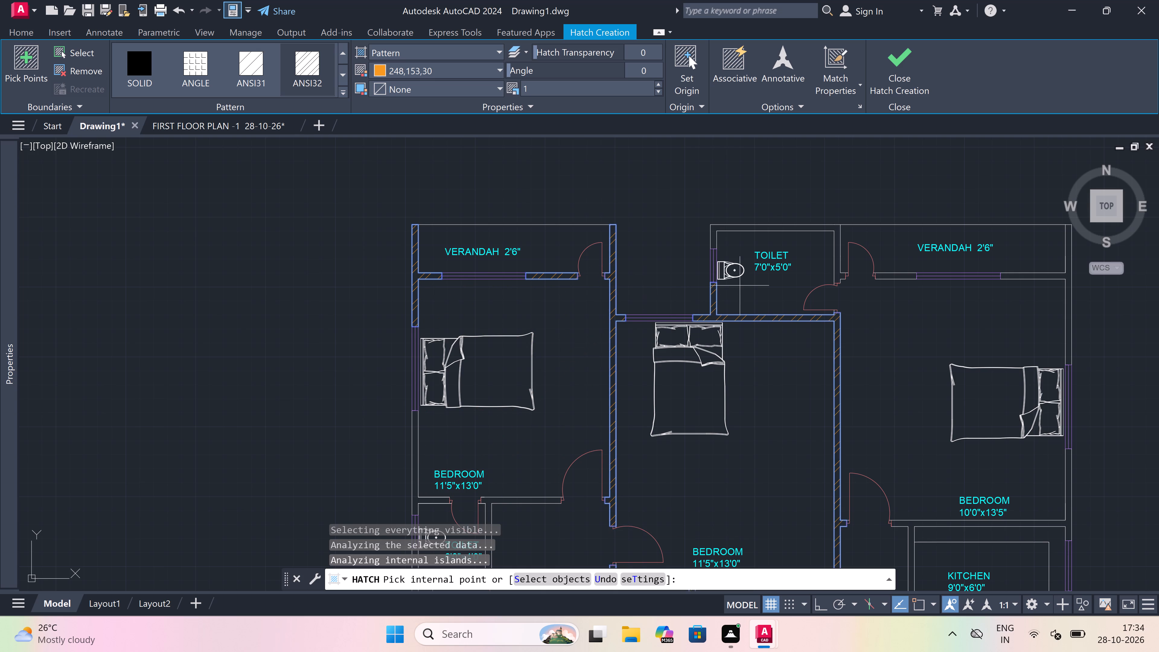
{"action": "left_click", "coordinate": [792, 229]}
Hatch the northeast verandah's east wall and both wall sections beside the window in its south wall.
{"action": "scroll", "coordinate": [570, 242], "scroll_direction": "down", "scroll_amount": 4}
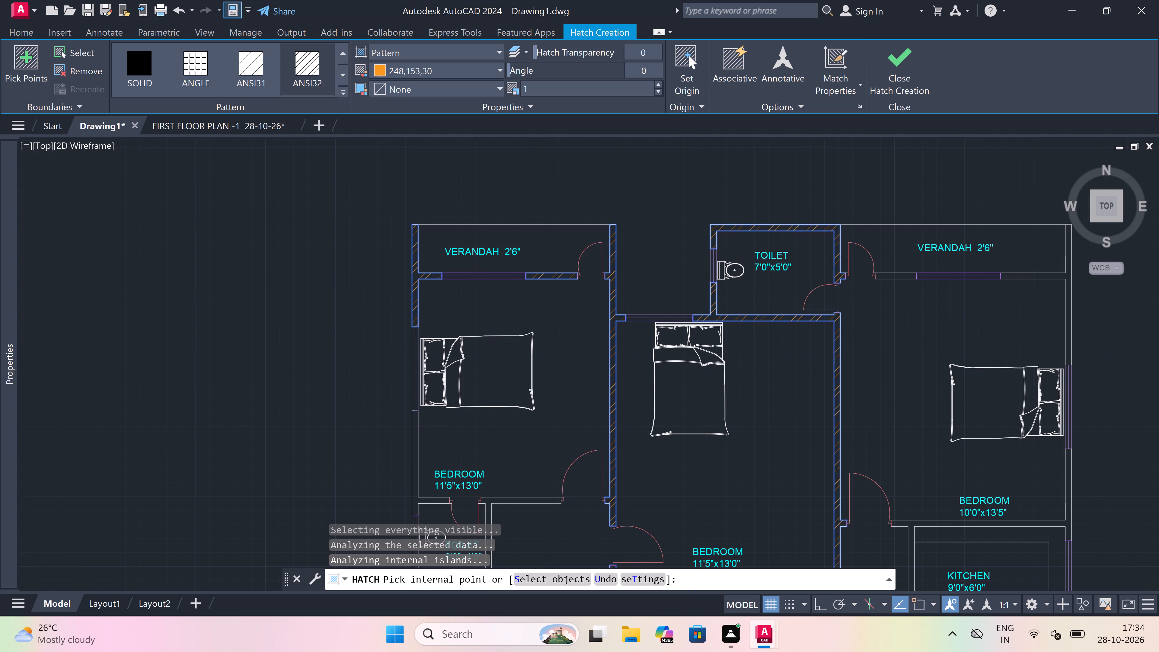
{"action": "scroll", "coordinate": [688, 246], "scroll_direction": "up", "scroll_amount": 4}
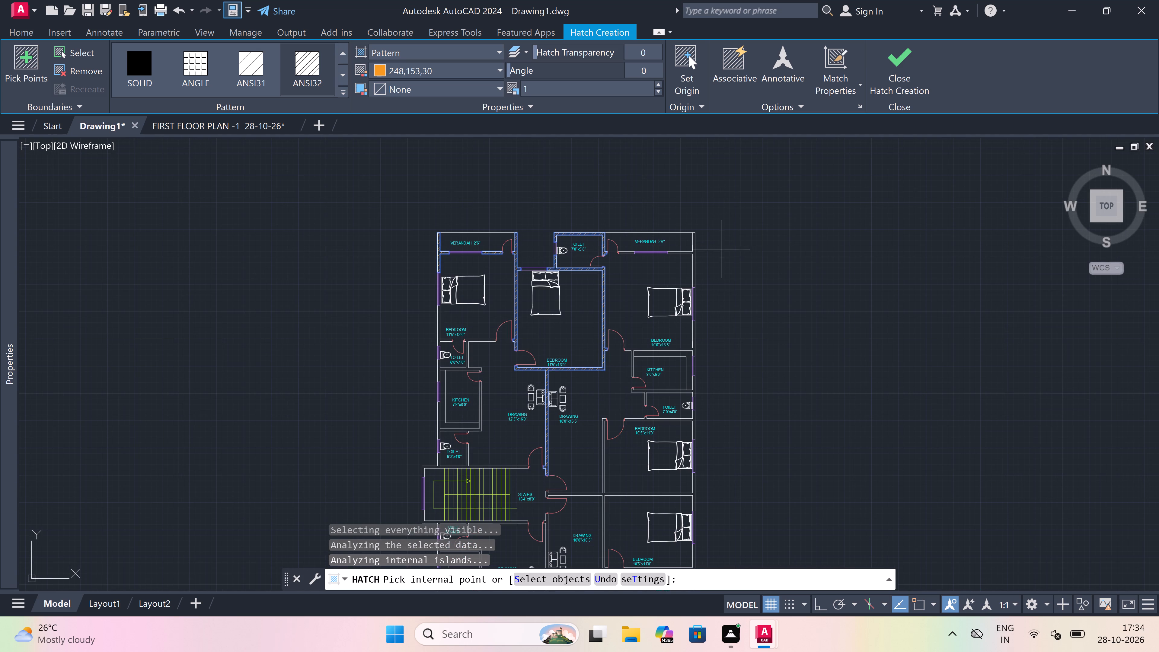
{"action": "scroll", "coordinate": [684, 254], "scroll_direction": "up", "scroll_amount": 2}
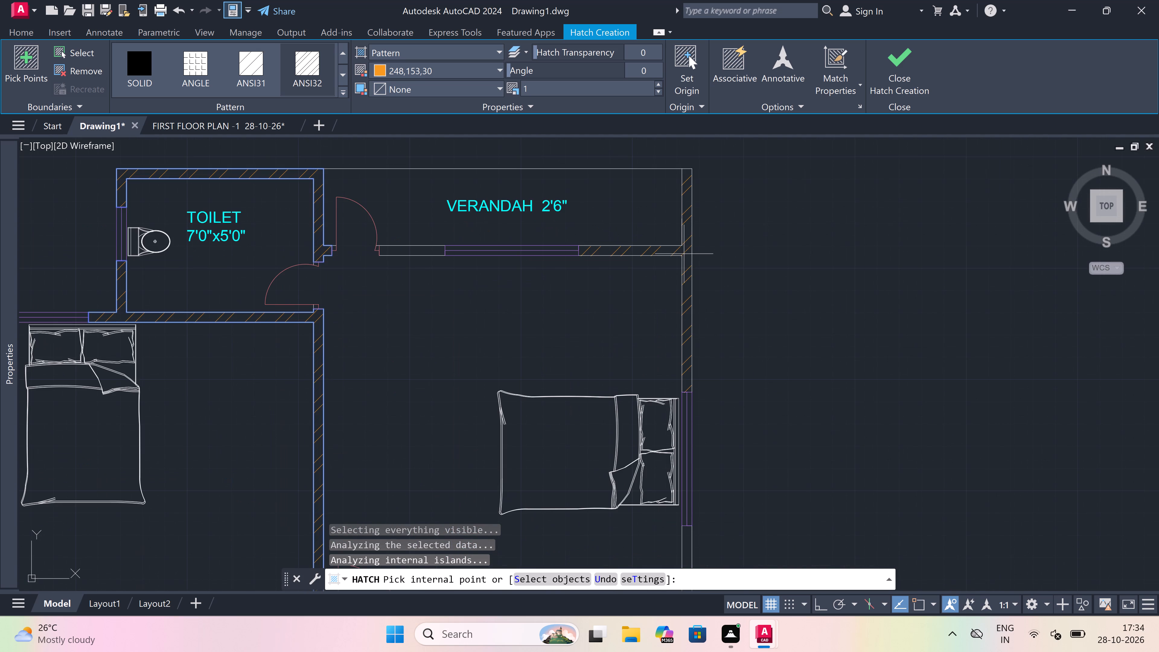
{"action": "left_click", "coordinate": [687, 252]}
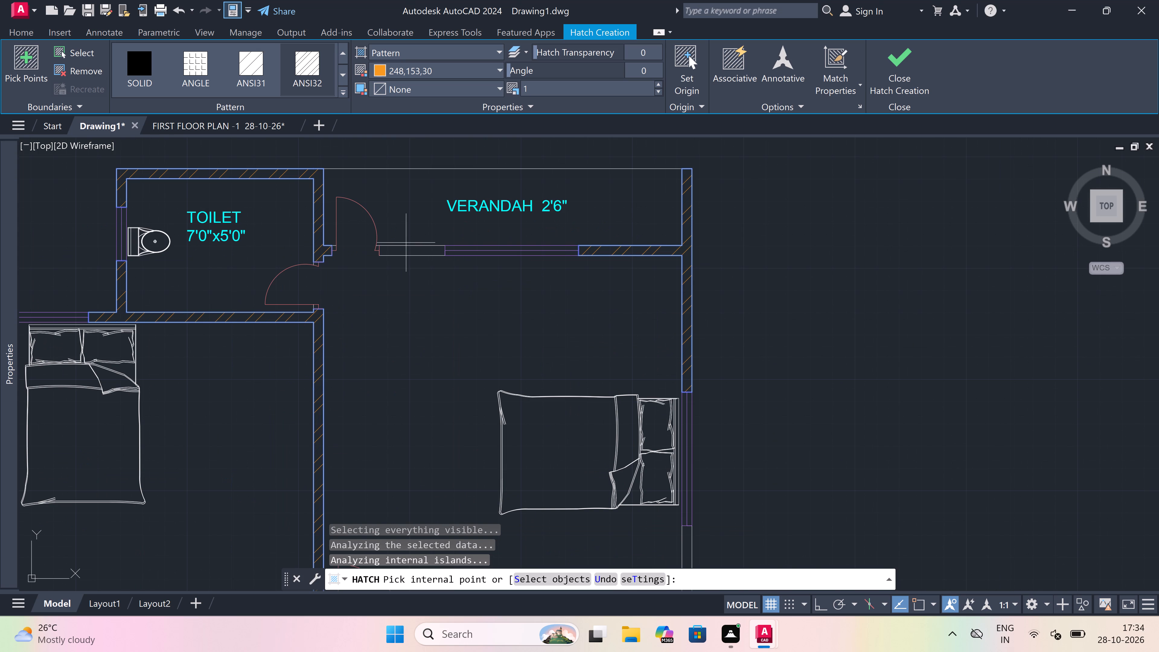
{"action": "left_click", "coordinate": [420, 250]}
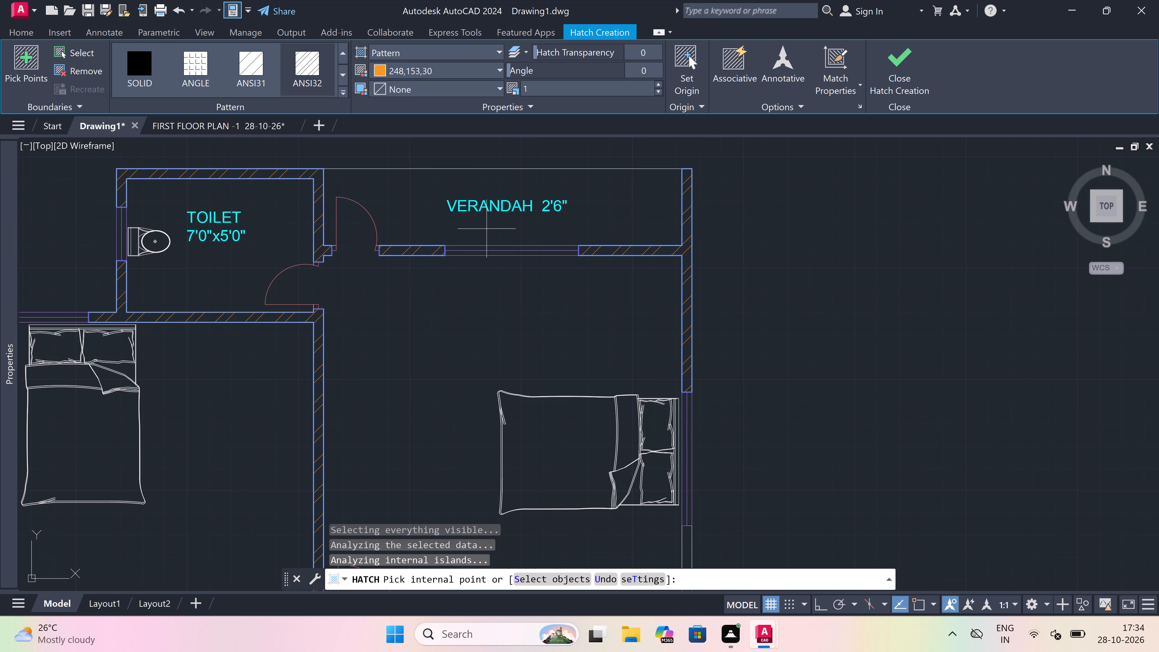
Hatch the walls around the northern 9'0"x6'0" kitchen and 7'0"x4'0" toilet, including the wall shared with the 10'5"x11'0" bedroom.
{"action": "scroll", "coordinate": [532, 219], "scroll_direction": "down", "scroll_amount": 7}
{"action": "scroll", "coordinate": [522, 296], "scroll_direction": "up", "scroll_amount": 2}
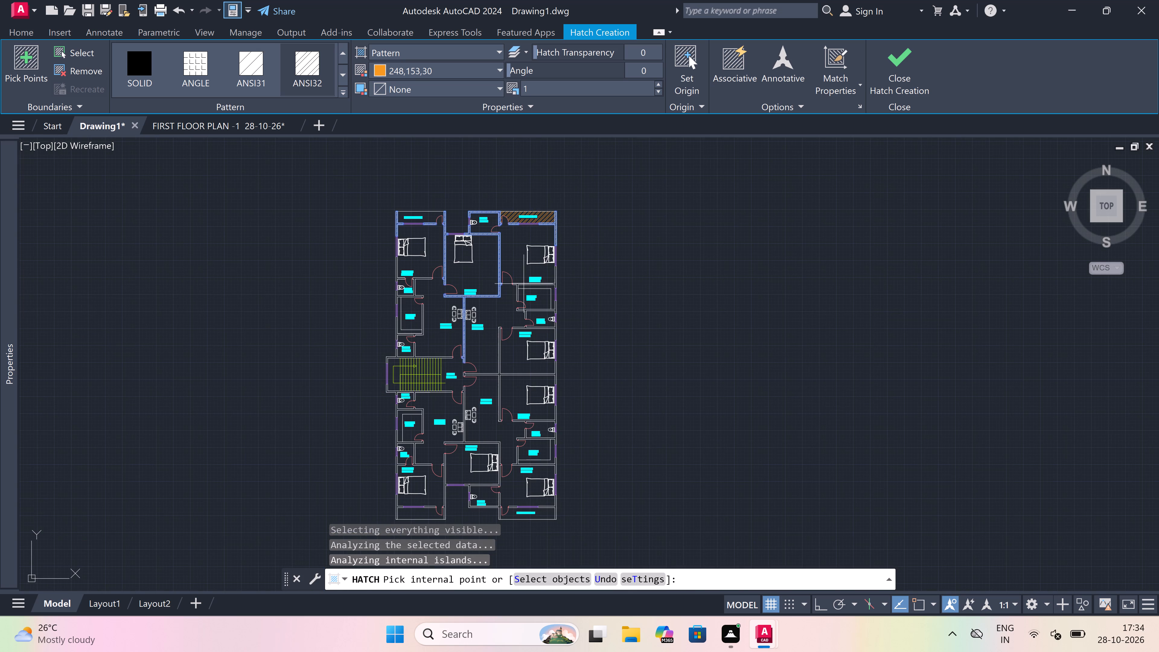
{"action": "scroll", "coordinate": [522, 297], "scroll_direction": "up", "scroll_amount": 1}
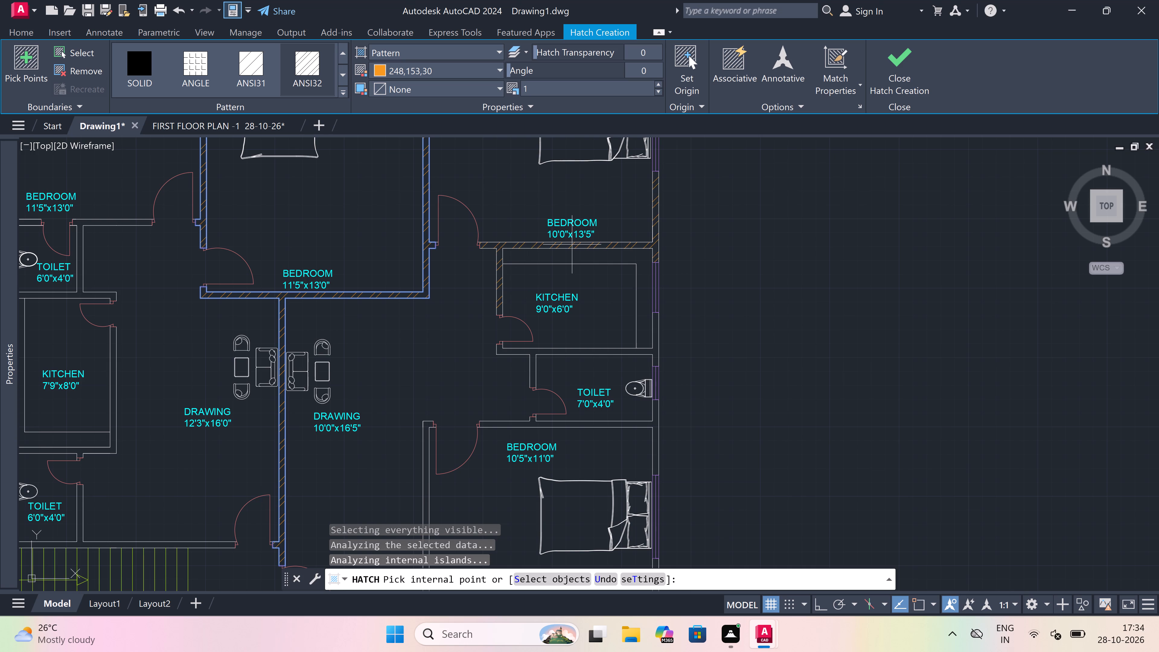
{"action": "left_click", "coordinate": [572, 245]}
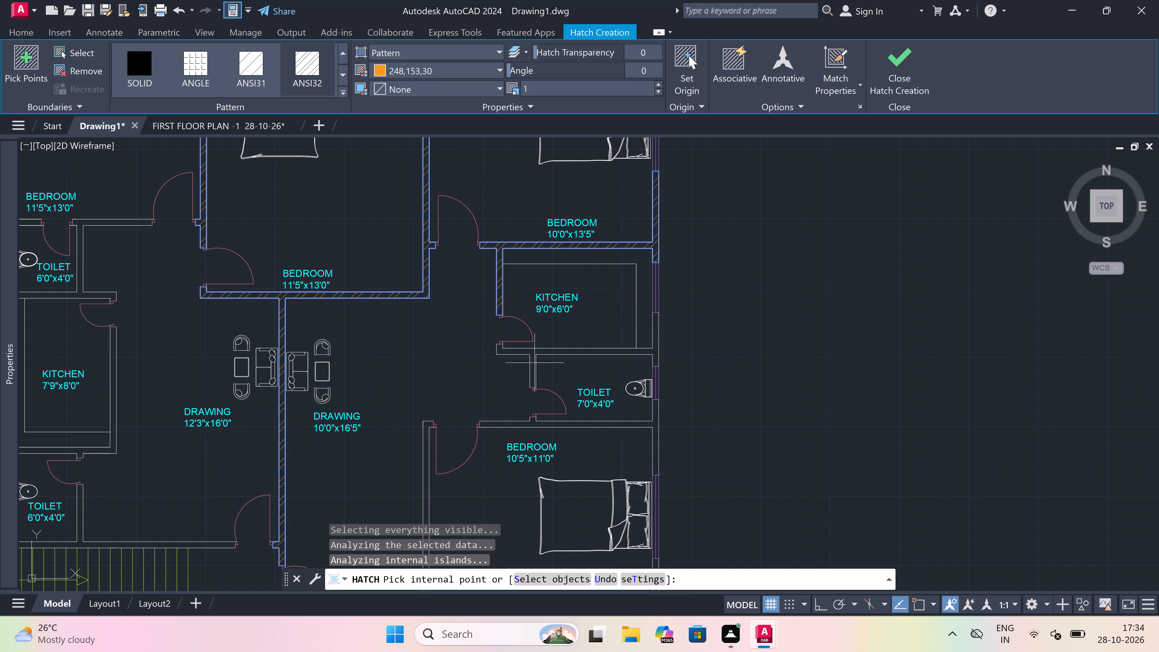
{"action": "left_click", "coordinate": [538, 350]}
{"action": "scroll", "coordinate": [555, 325], "scroll_direction": "down", "scroll_amount": 3}
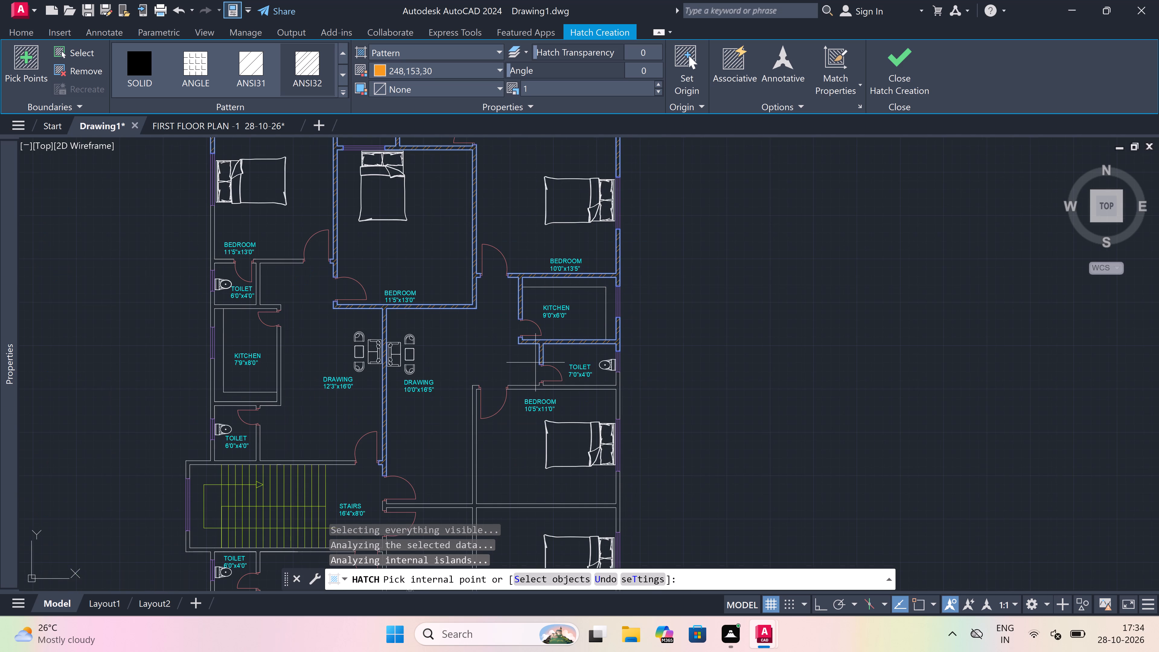
{"action": "scroll", "coordinate": [534, 382], "scroll_direction": "up", "scroll_amount": 1}
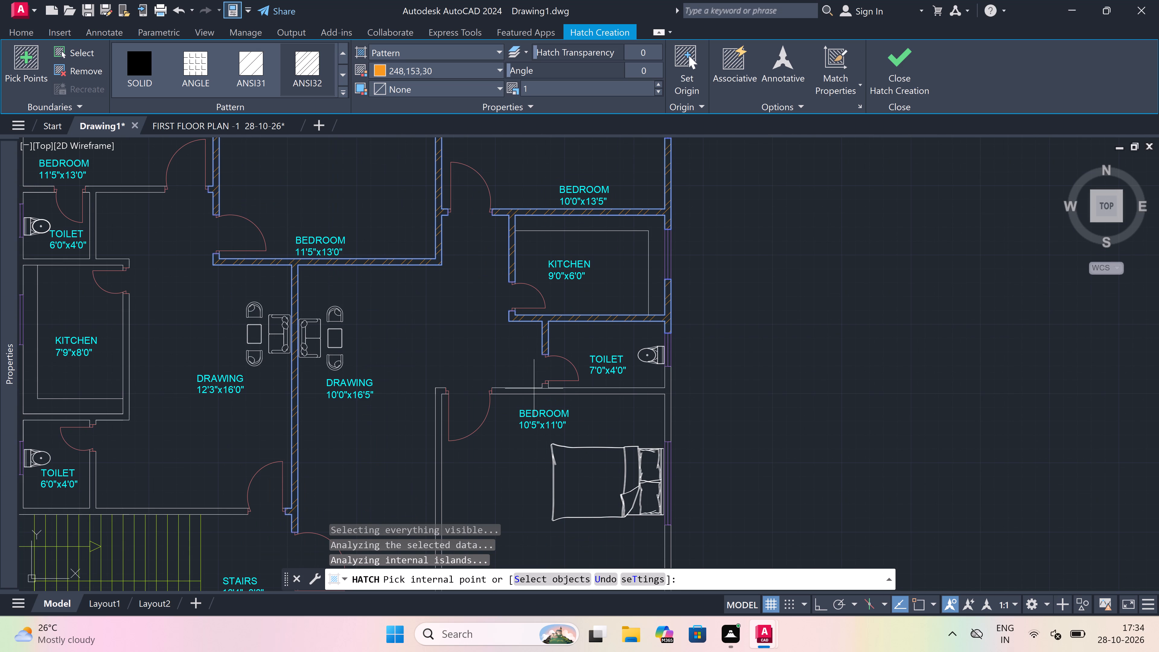
{"action": "left_click", "coordinate": [534, 392]}
Hatch the connected walls separating the two 10'5"x11'0" bedrooms and the two 10'0"x16'5" drawing rooms.
{"action": "scroll", "coordinate": [553, 331], "scroll_direction": "down", "scroll_amount": 3}
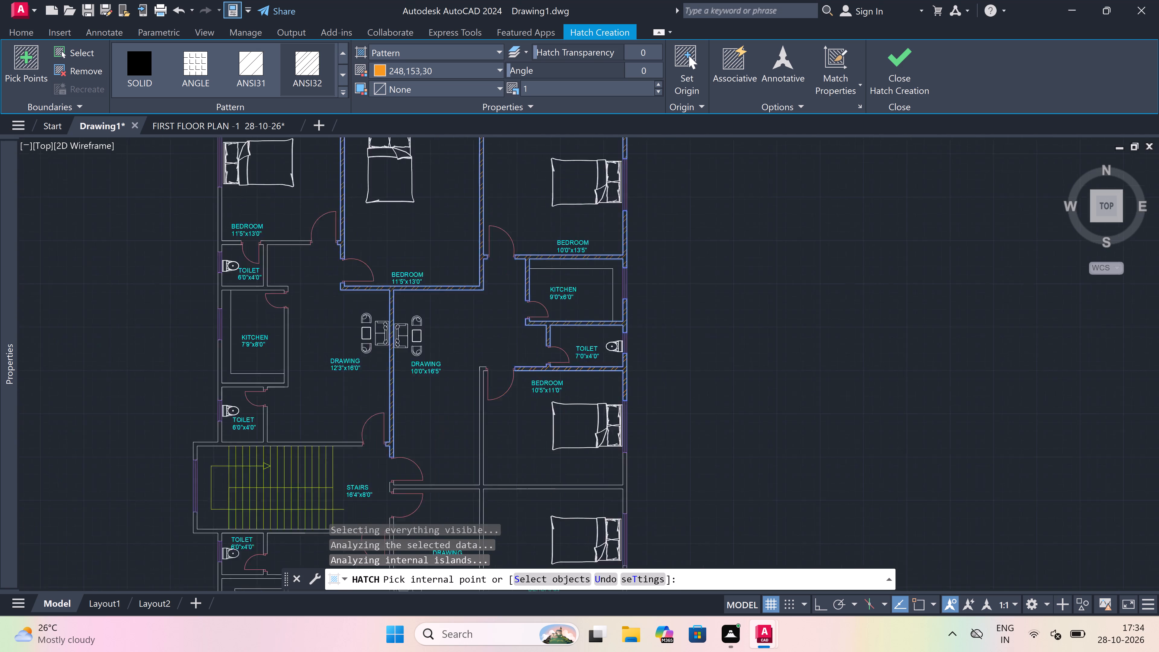
{"action": "scroll", "coordinate": [515, 413], "scroll_direction": "up", "scroll_amount": 2}
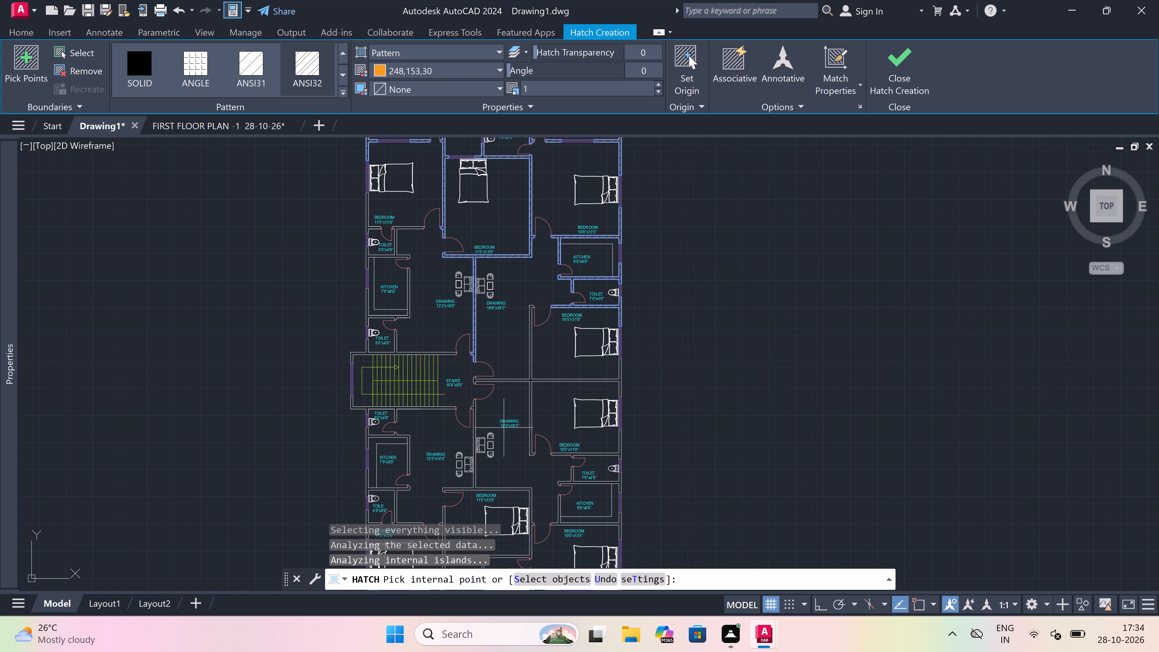
{"action": "scroll", "coordinate": [512, 400], "scroll_direction": "up", "scroll_amount": 2}
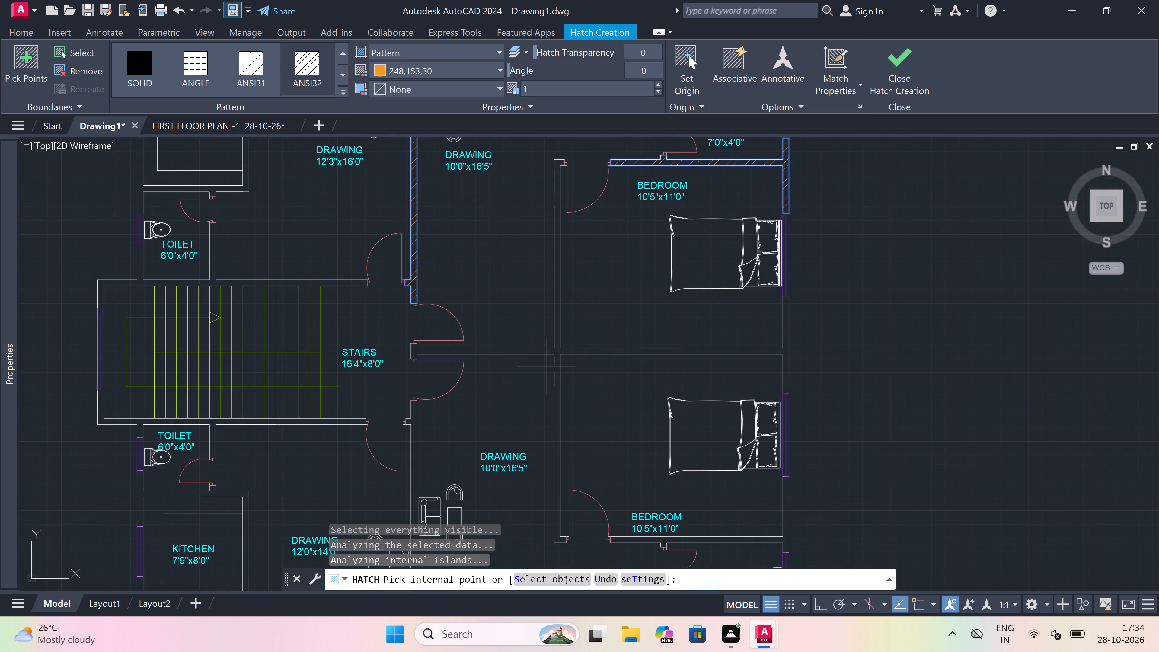
{"action": "left_click", "coordinate": [557, 351]}
Hatch the walls around the southern 7'0"x4'0" toilet and 9'0"x6'0" kitchen, down to the 10'0"x13'5" bedroom.
{"action": "scroll", "coordinate": [557, 351], "scroll_direction": "down", "scroll_amount": 4}
{"action": "scroll", "coordinate": [556, 426], "scroll_direction": "up", "scroll_amount": 2}
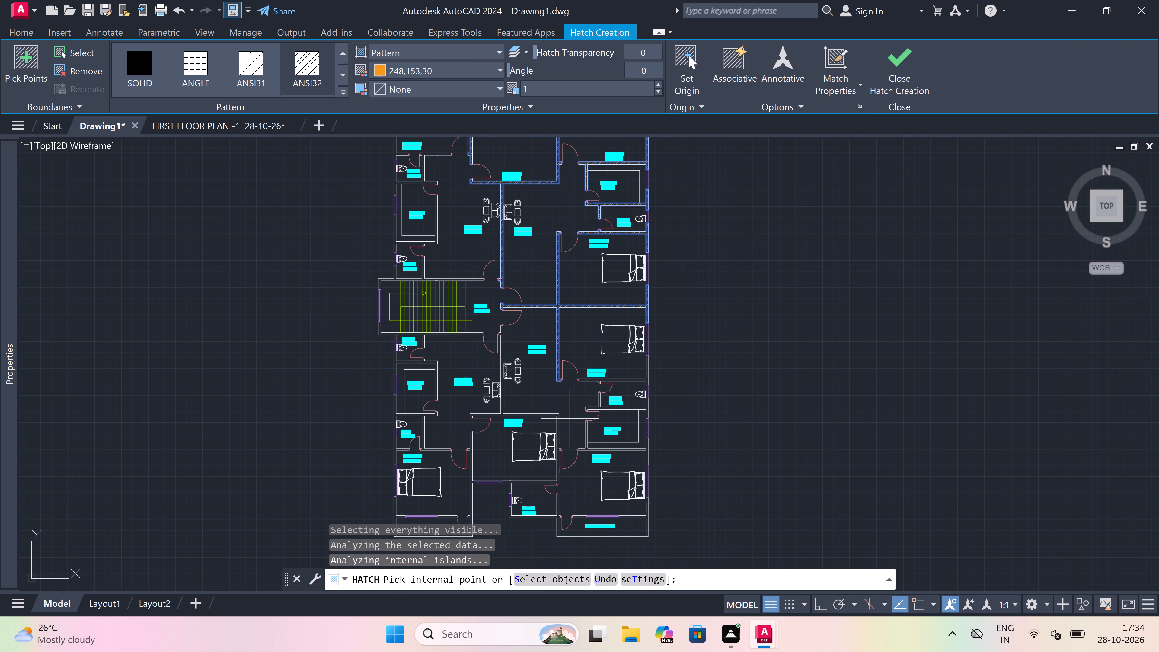
{"action": "scroll", "coordinate": [637, 388], "scroll_direction": "up", "scroll_amount": 2}
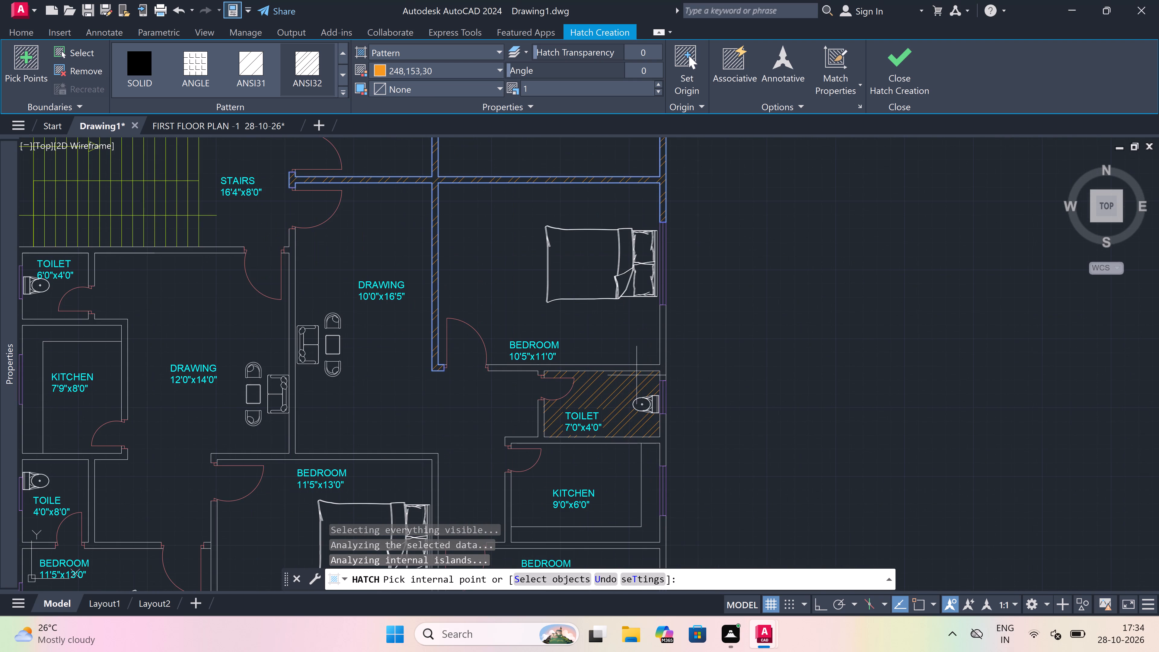
{"action": "left_click", "coordinate": [637, 367]}
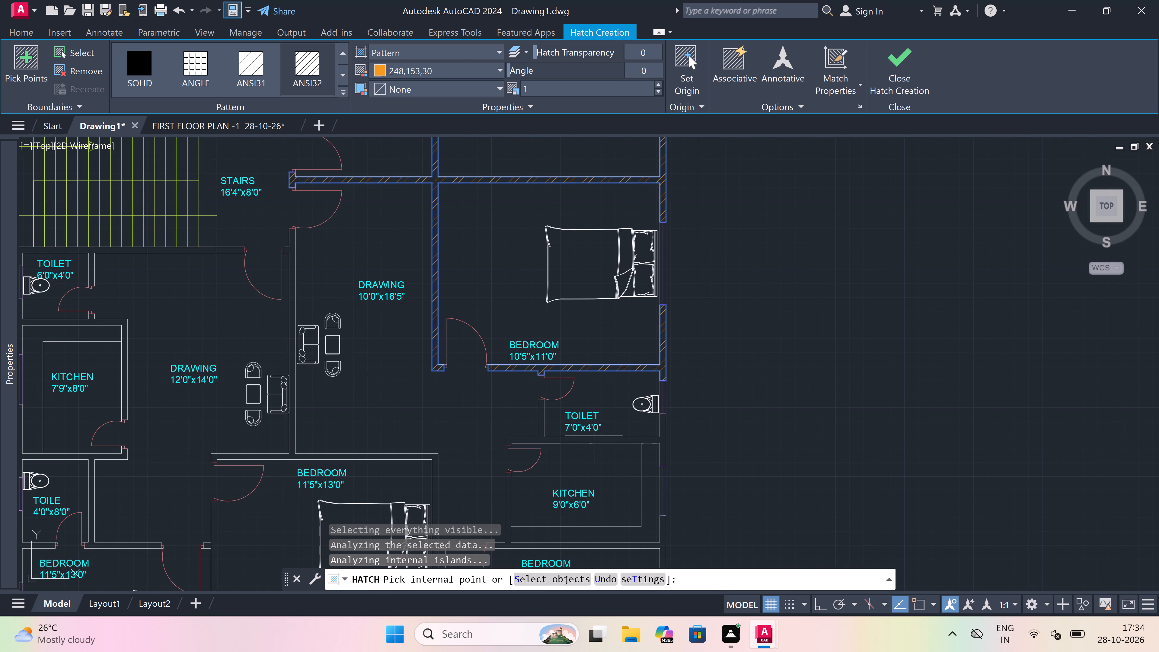
{"action": "left_click", "coordinate": [594, 439]}
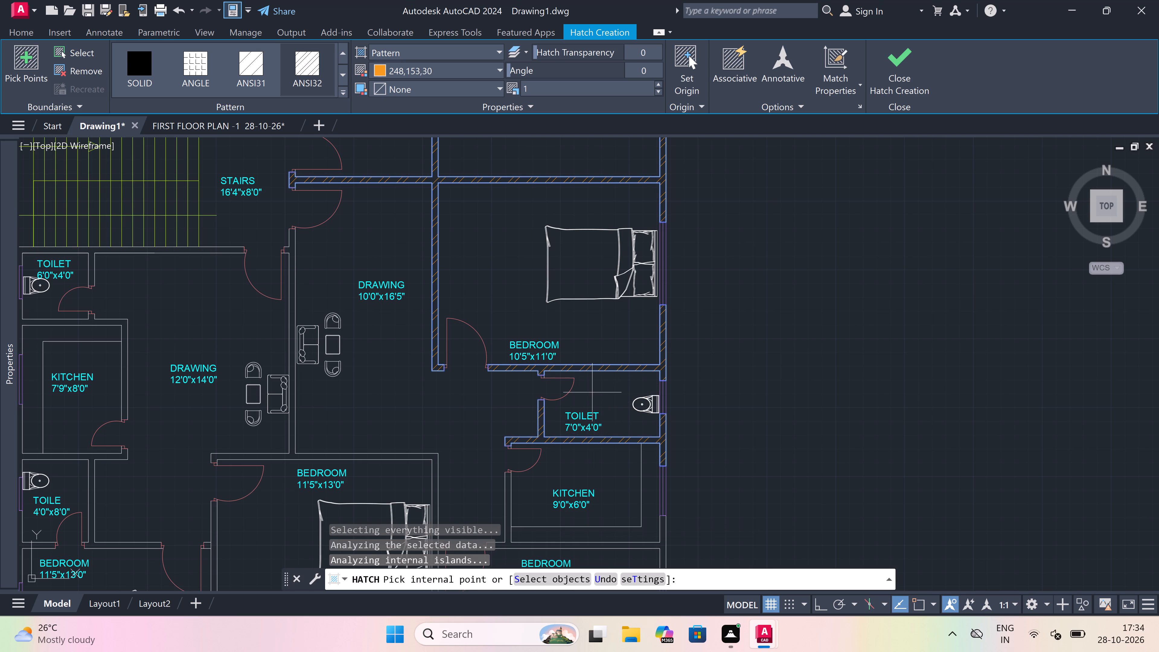
{"action": "scroll", "coordinate": [594, 388], "scroll_direction": "down", "scroll_amount": 4}
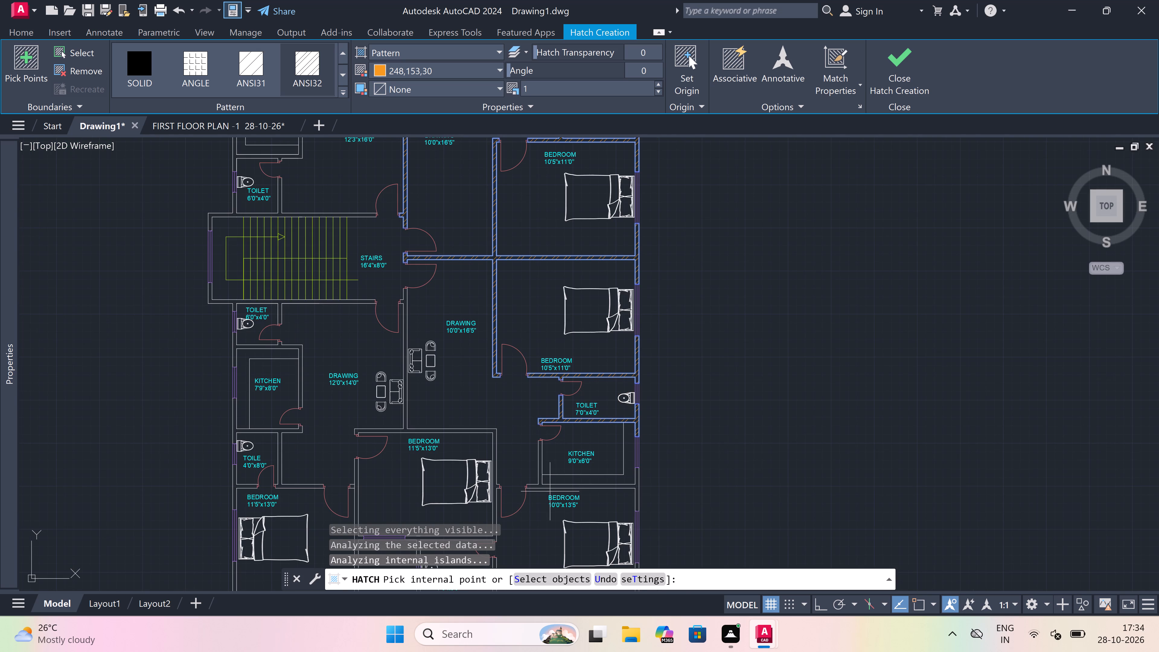
{"action": "scroll", "coordinate": [550, 487], "scroll_direction": "up", "scroll_amount": 1}
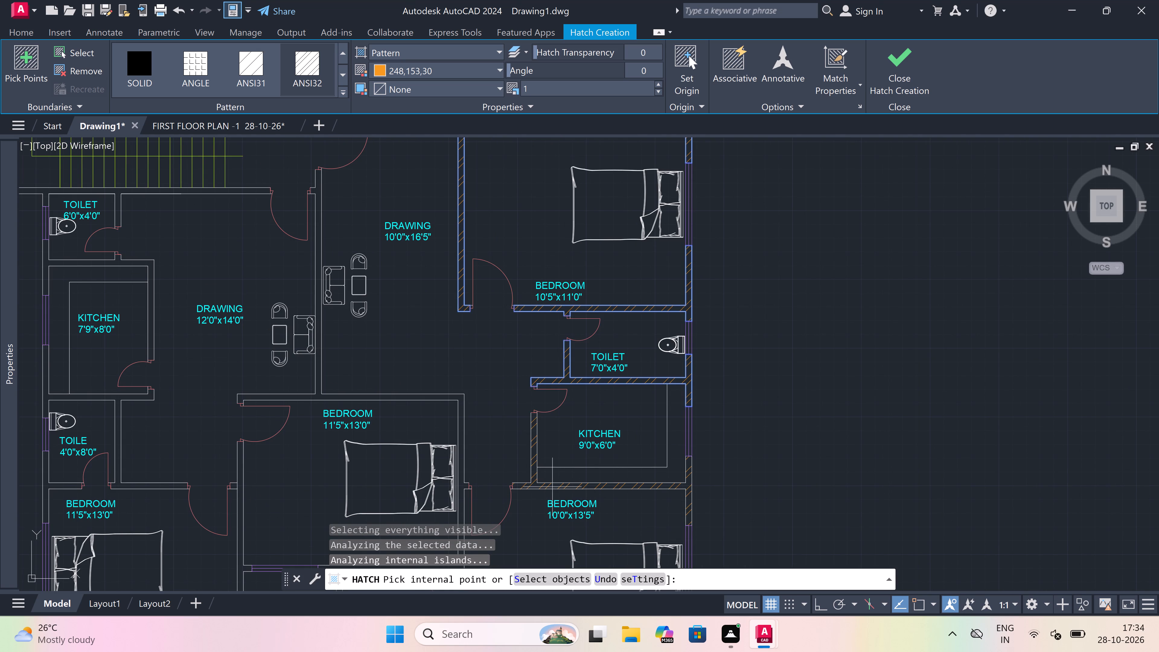
{"action": "left_click", "coordinate": [552, 487]}
Hatch the southeast verandah's east wall and both wall sections beside the window between it and the 10'0"x13'5" bedroom.
{"action": "scroll", "coordinate": [592, 375], "scroll_direction": "down", "scroll_amount": 4}
{"action": "scroll", "coordinate": [580, 410], "scroll_direction": "up", "scroll_amount": 3}
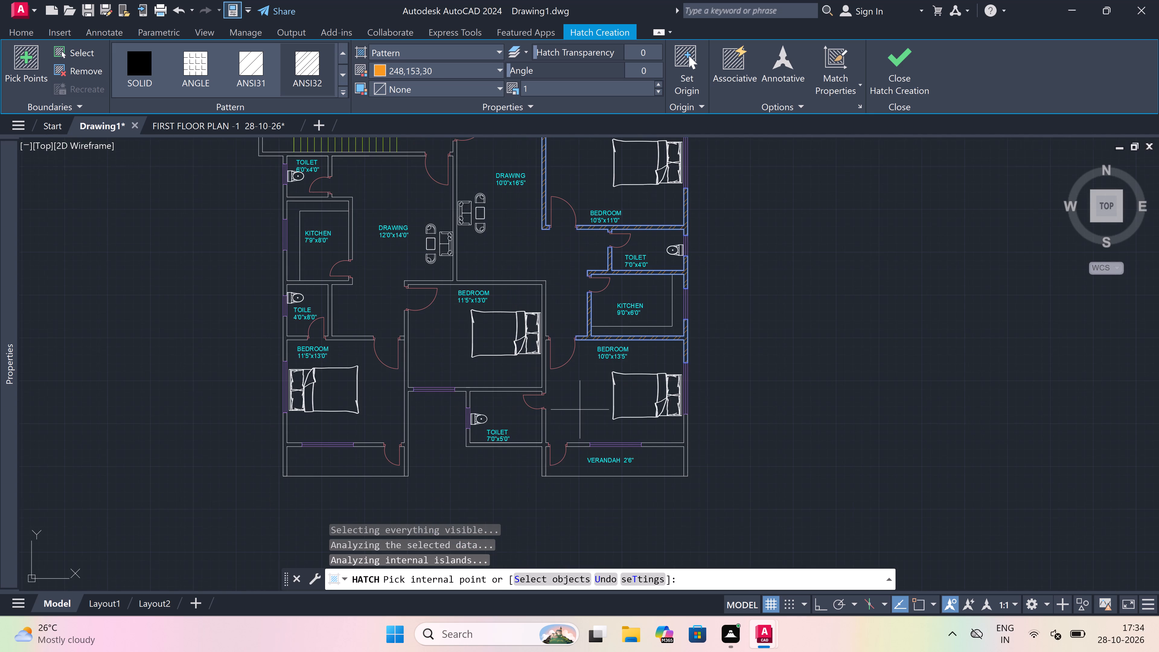
{"action": "scroll", "coordinate": [577, 434], "scroll_direction": "up", "scroll_amount": 2}
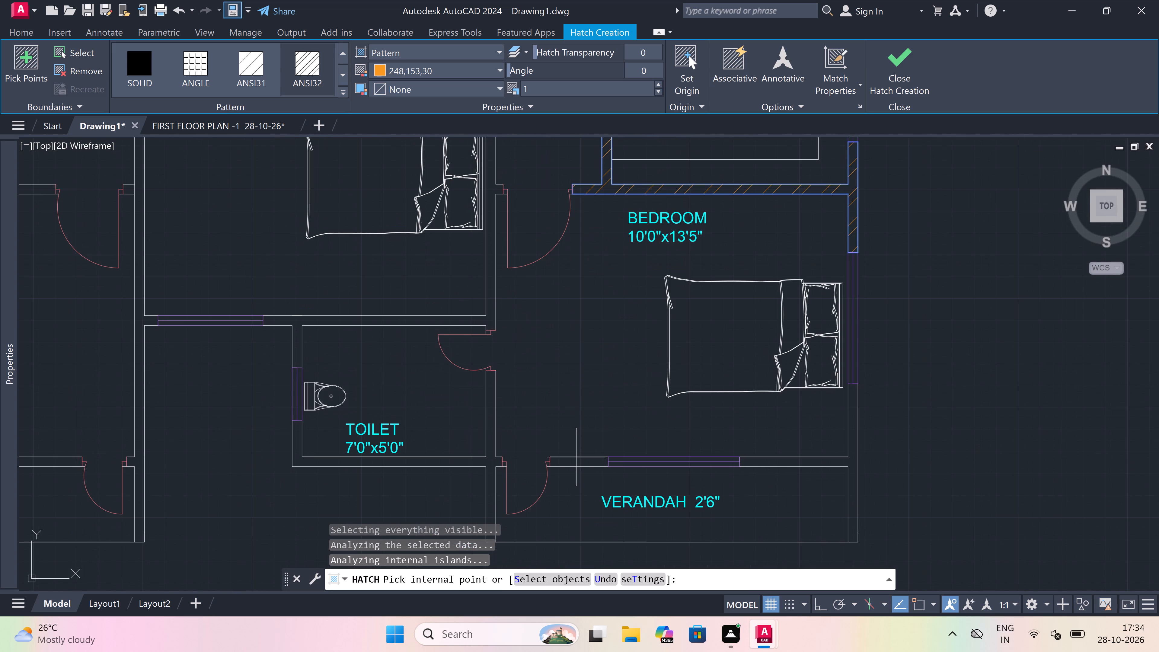
{"action": "left_click", "coordinate": [576, 461]}
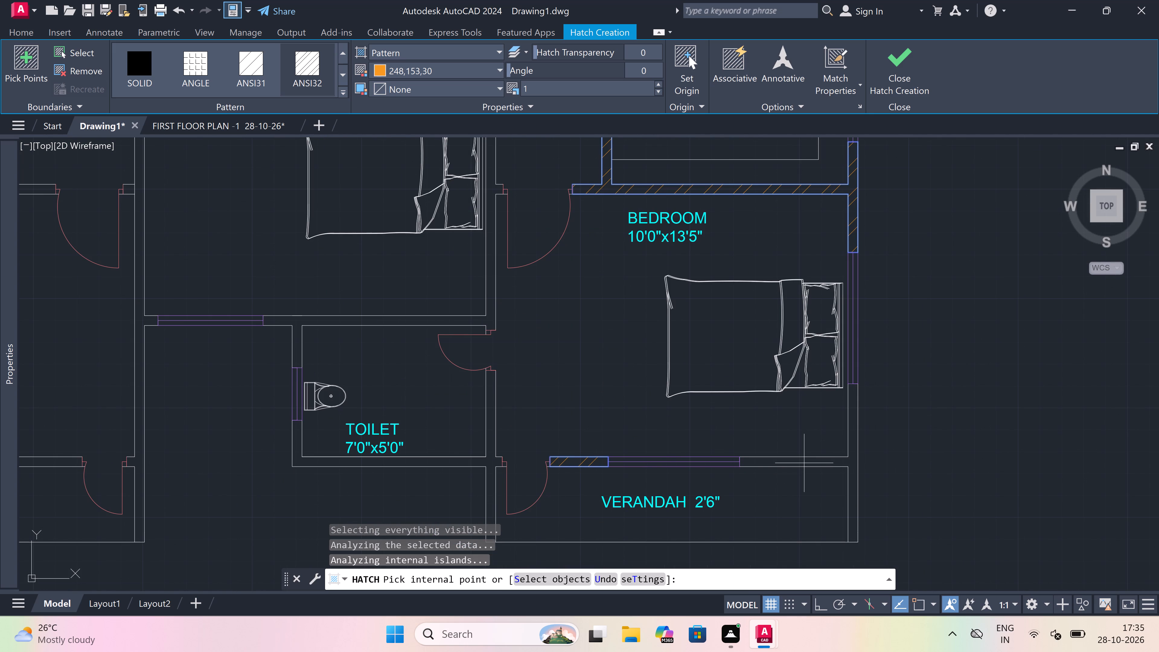
{"action": "left_click", "coordinate": [804, 463]}
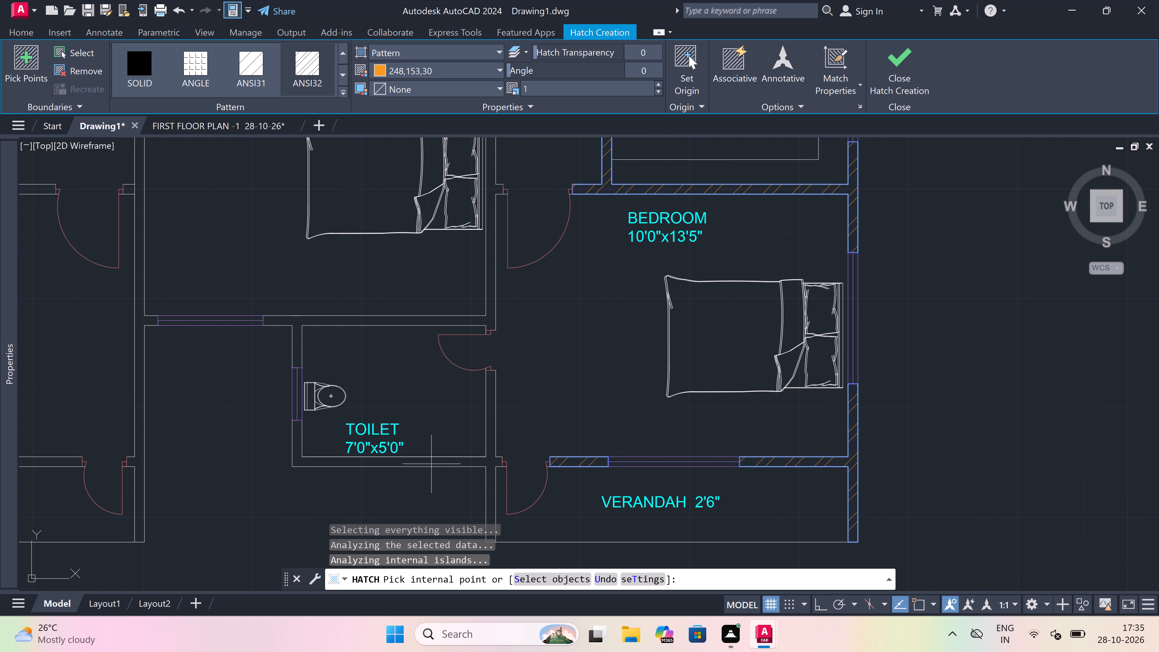
Hatch the walls around the southern 7'0"x5'0" toilet, including those shared with the 11'5"x13'0" and 10'0"x13'5" bedrooms.
{"action": "left_click_drag", "start_coordinate": [431, 462], "coordinate": [430, 459]}
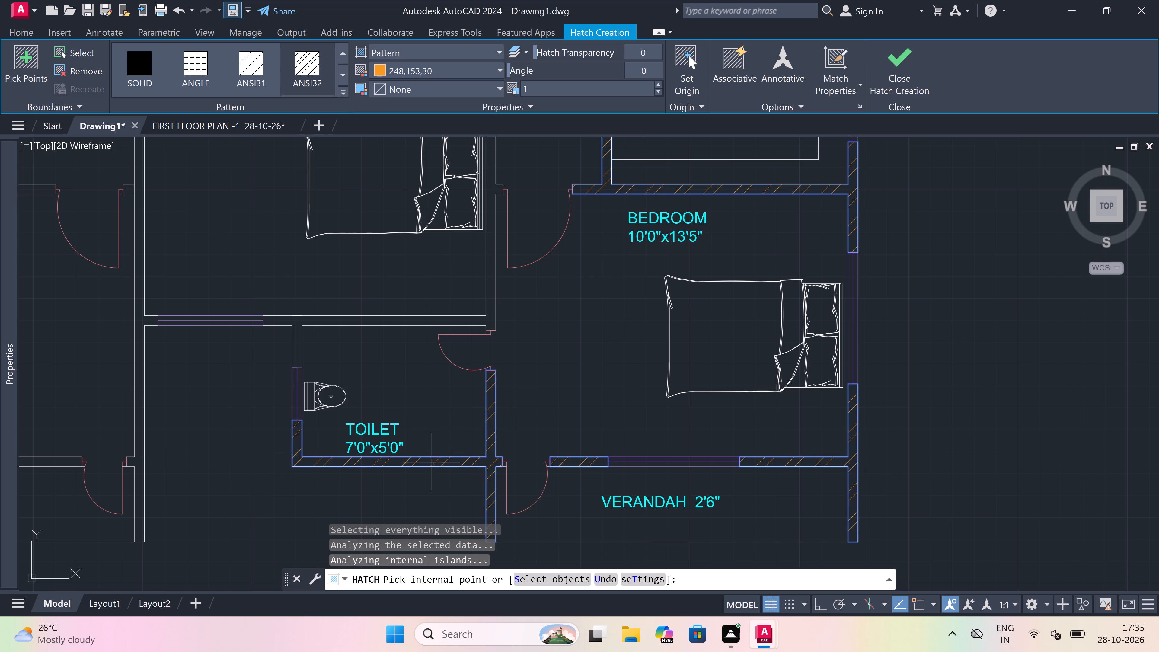
{"action": "left_click", "coordinate": [378, 321]}
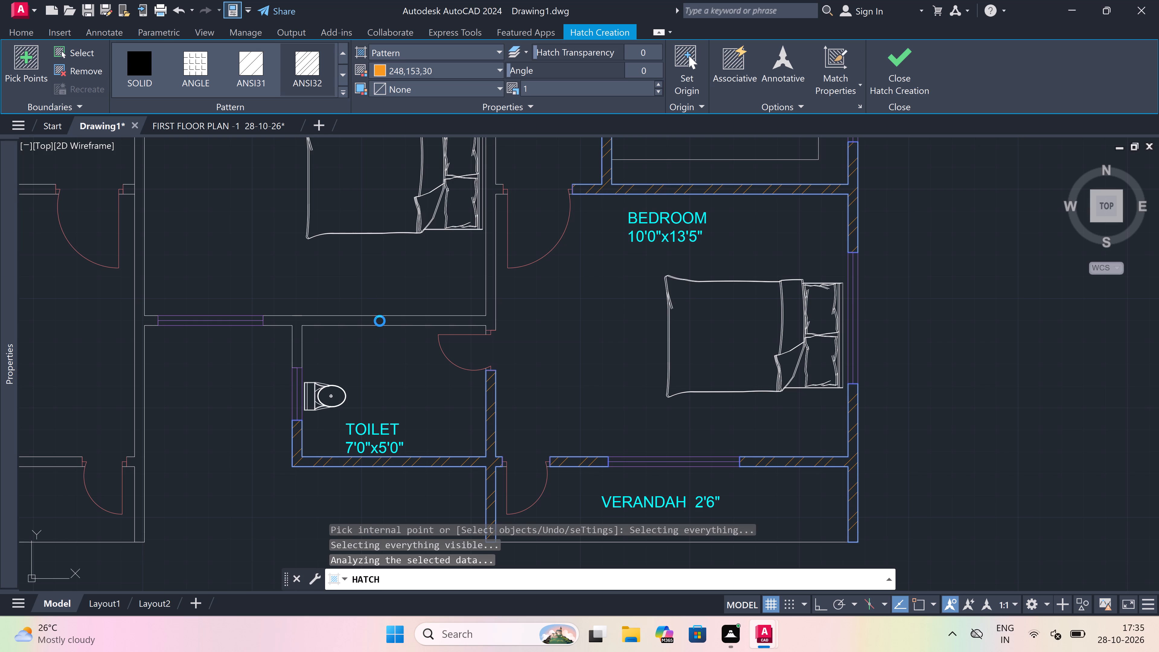
Hatch the southwest 11'5"x13'0" bedroom's west and south walls beside its verandah and its east wall shared with the middle bedroom.
{"action": "scroll", "coordinate": [490, 374], "scroll_direction": "down", "scroll_amount": 4}
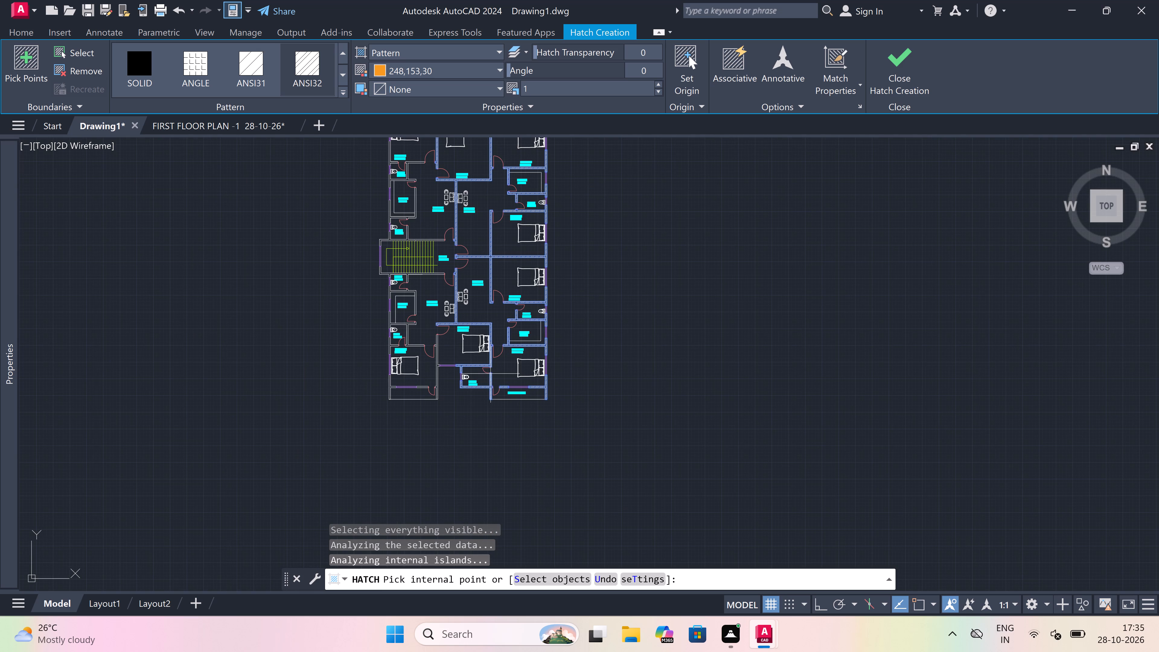
{"action": "scroll", "coordinate": [404, 364], "scroll_direction": "up", "scroll_amount": 3}
{"action": "scroll", "coordinate": [363, 406], "scroll_direction": "up", "scroll_amount": 1}
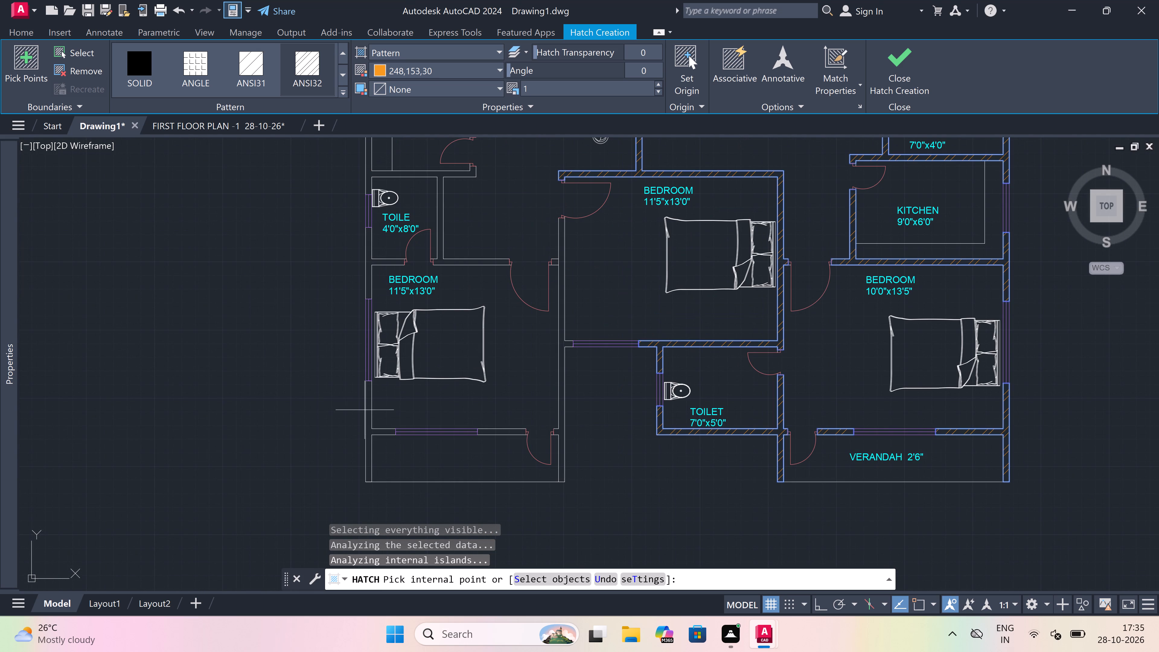
{"action": "left_click", "coordinate": [370, 419]}
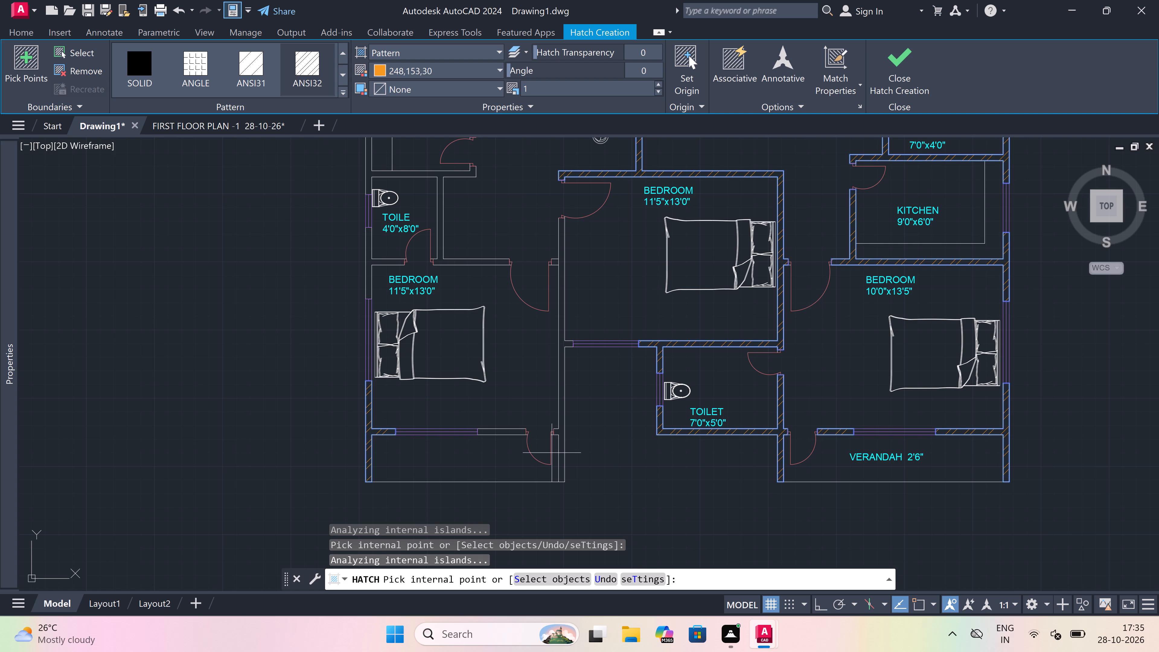
{"action": "left_click", "coordinate": [516, 430]}
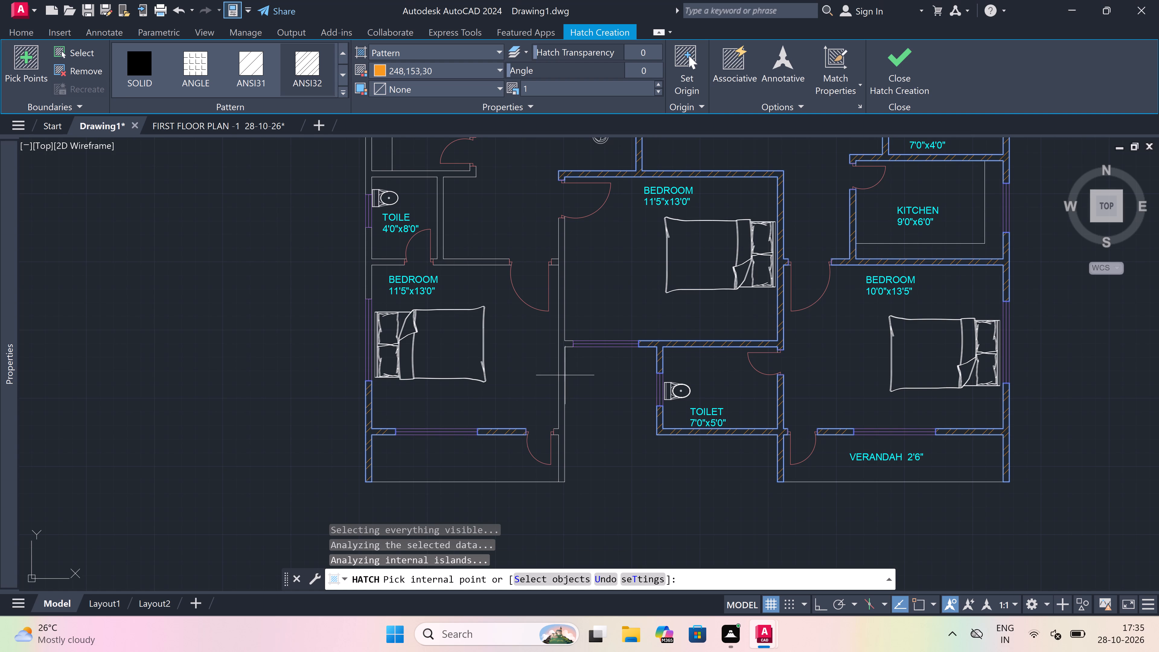
{"action": "left_click", "coordinate": [562, 350]}
Hatch the walls around the southern 4'0"x8'0" toilet, between the 11'5"x13'0" bedroom and the 7'9"x8'0" kitchen.
{"action": "scroll", "coordinate": [562, 350], "scroll_direction": "down", "scroll_amount": 3}
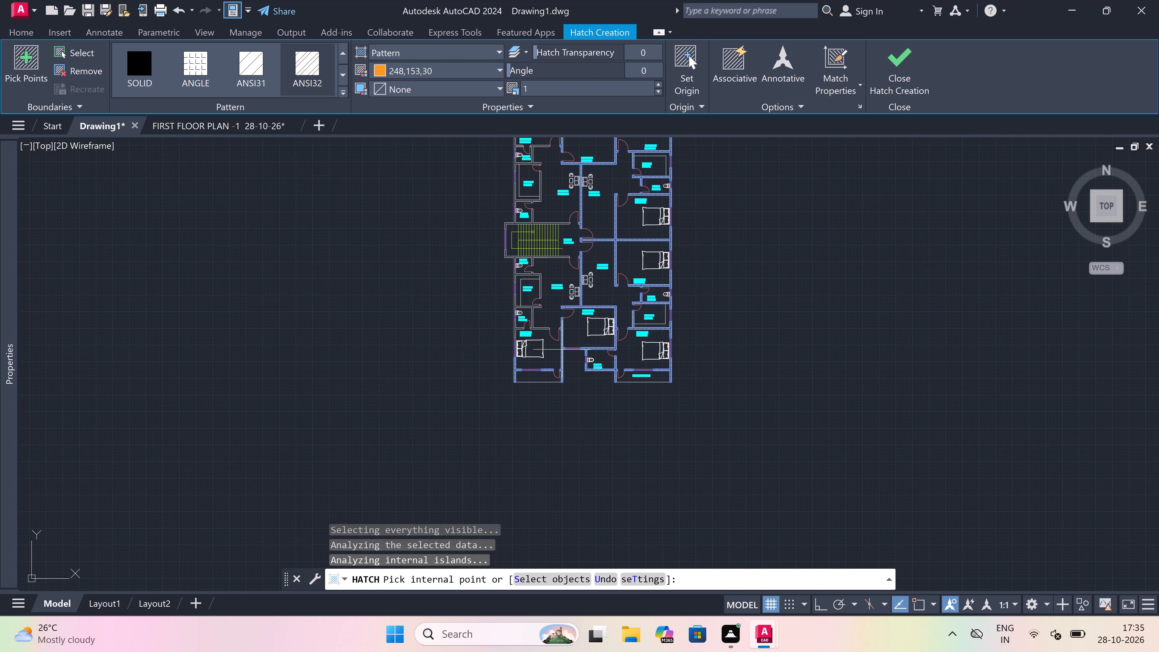
{"action": "scroll", "coordinate": [549, 320], "scroll_direction": "up", "scroll_amount": 3}
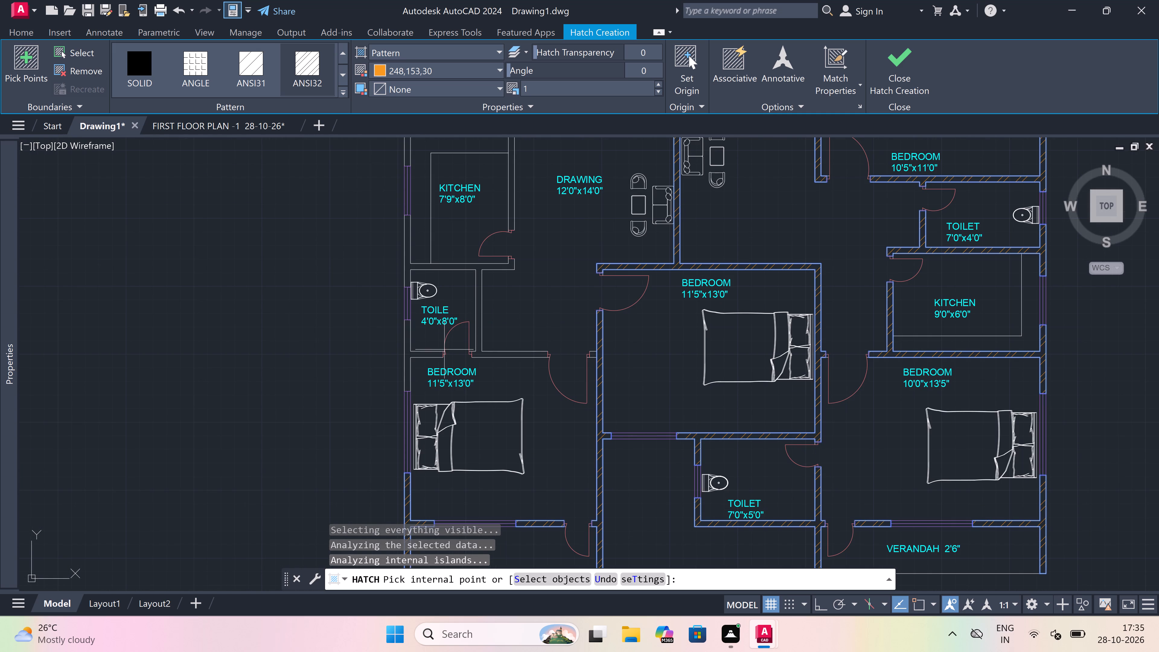
{"action": "left_click", "coordinate": [427, 355]}
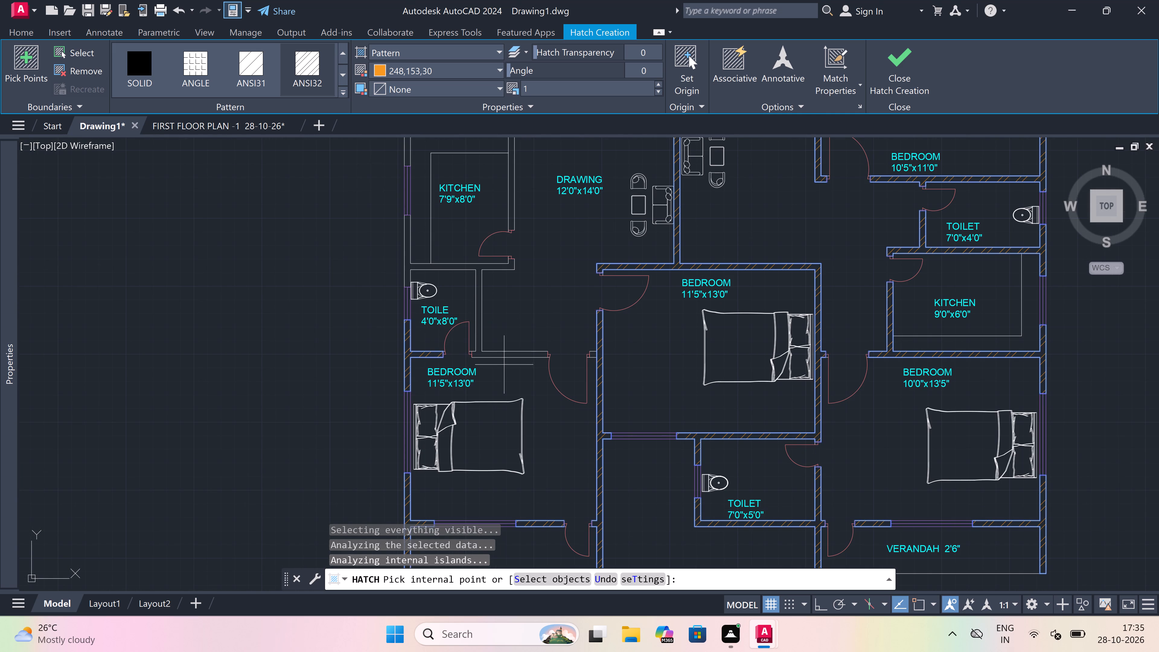
{"action": "left_click", "coordinate": [503, 352]}
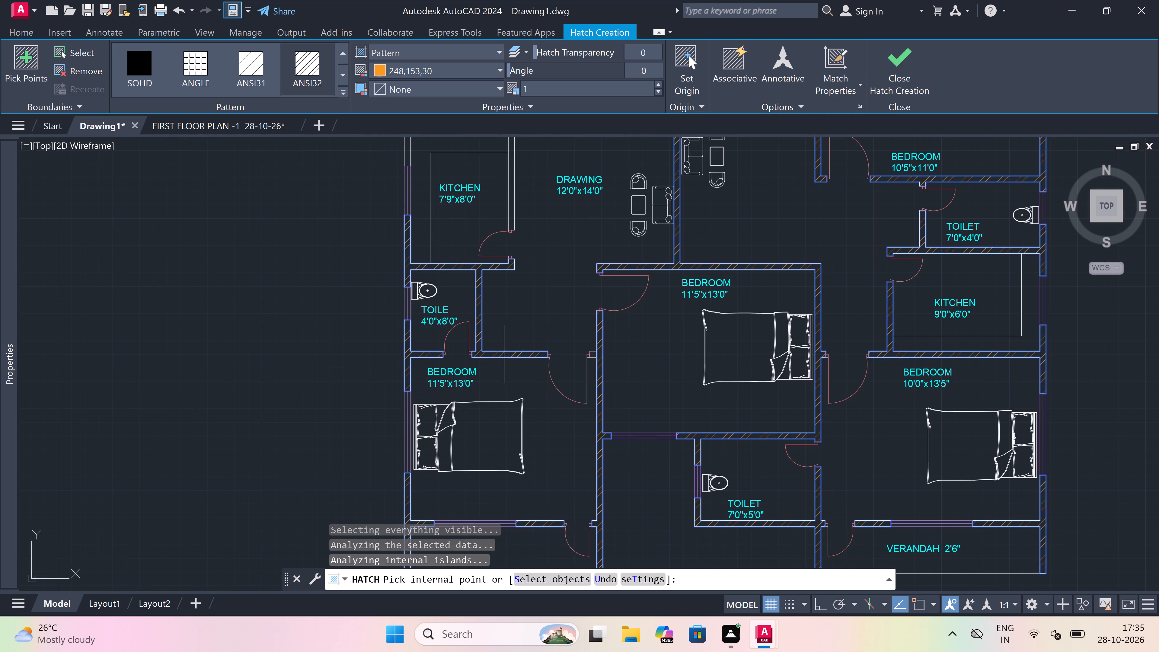
Hatch the walls around the southern 7'9"x8'0" kitchen and 6'0"x4'0" toilet, up to the south wall of the stairs.
{"action": "scroll", "coordinate": [503, 352], "scroll_direction": "down", "scroll_amount": 4}
{"action": "scroll", "coordinate": [497, 300], "scroll_direction": "up", "scroll_amount": 3}
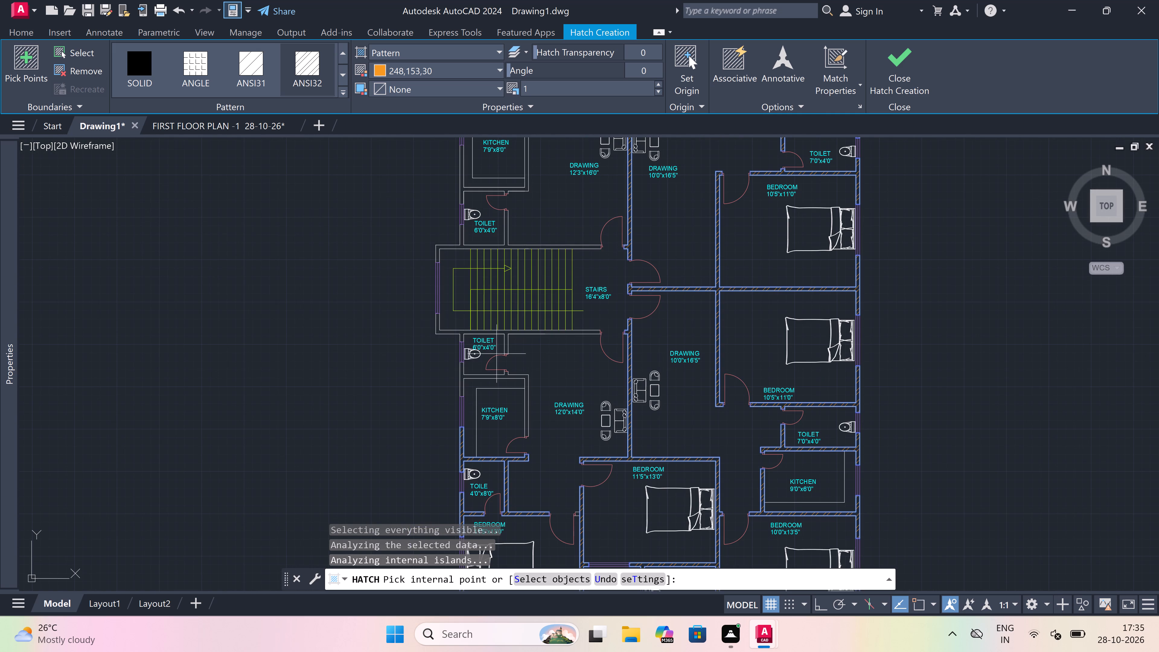
{"action": "scroll", "coordinate": [489, 375], "scroll_direction": "up", "scroll_amount": 2}
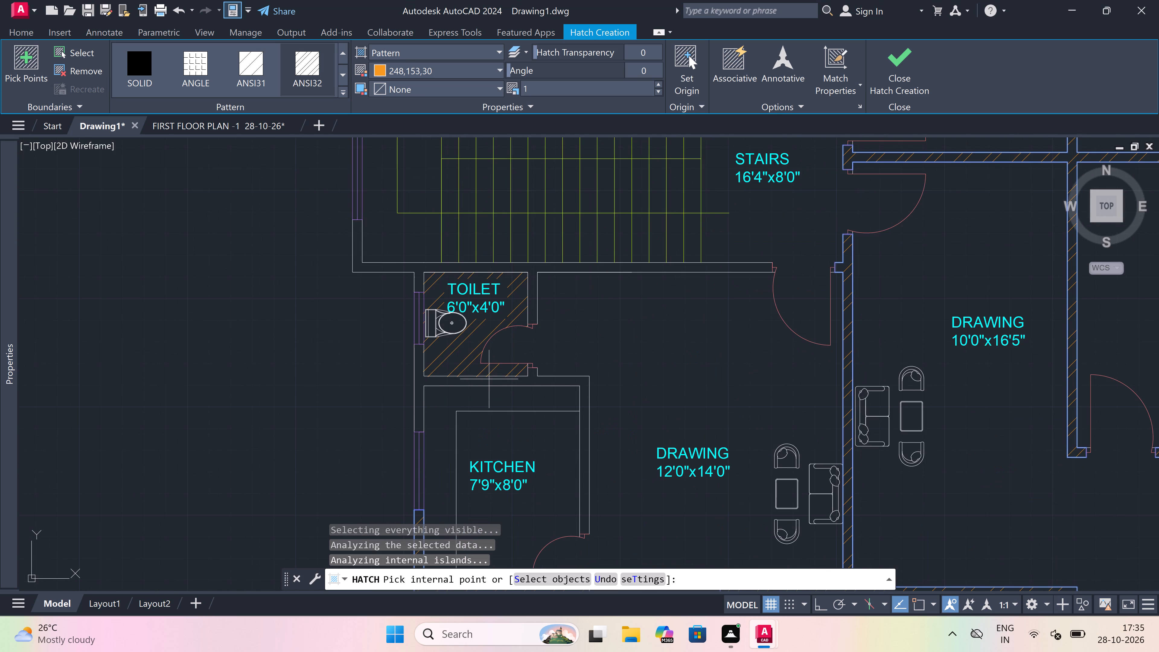
{"action": "left_click", "coordinate": [489, 379]}
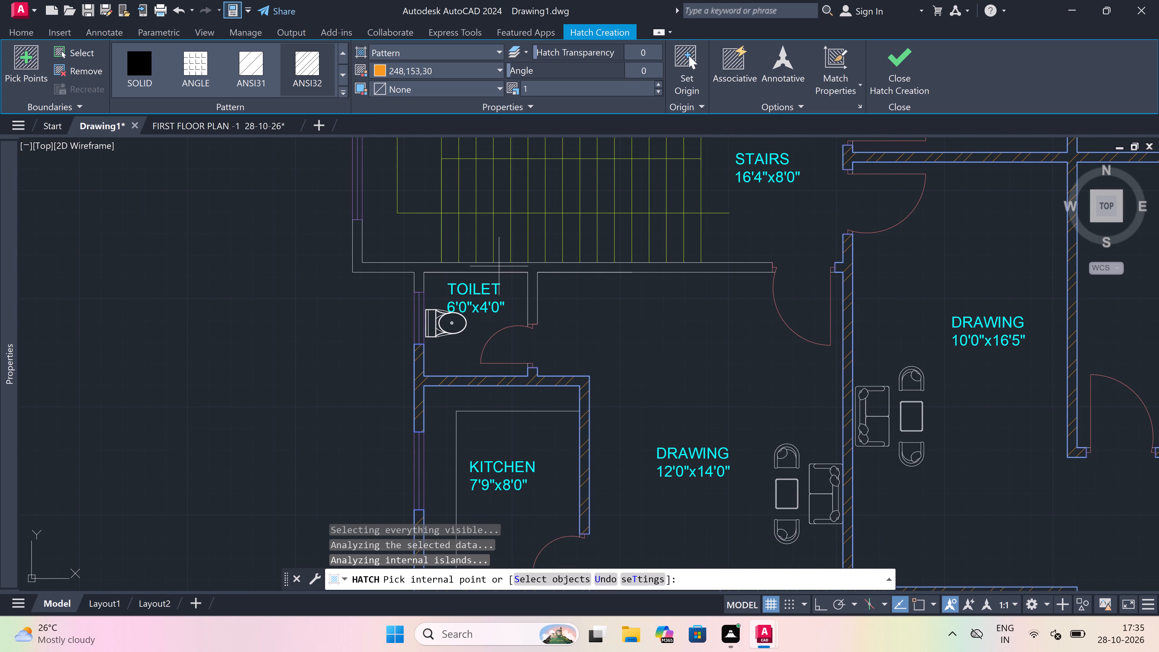
{"action": "left_click", "coordinate": [499, 266]}
Hatch the walls around the 6'0"x4'0" toilet between the northwest 11'5"x13'0" bedroom and the northern 7'9"x8'0" kitchen.
{"action": "scroll", "coordinate": [499, 266], "scroll_direction": "down", "scroll_amount": 4}
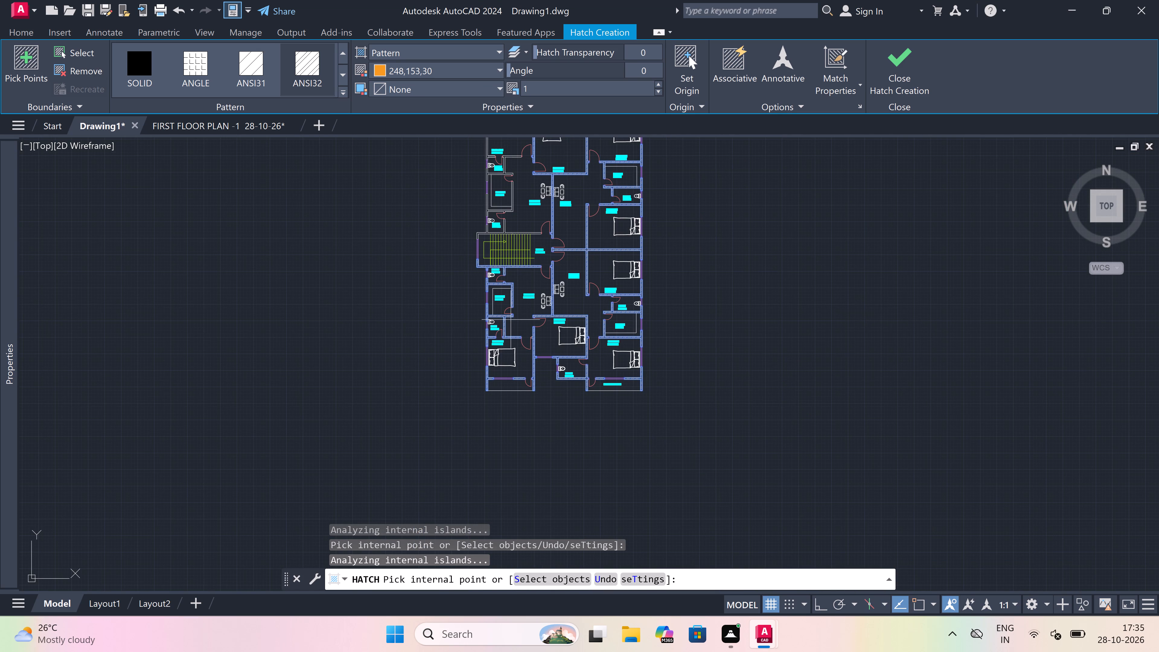
{"action": "scroll", "coordinate": [494, 371], "scroll_direction": "down", "scroll_amount": 1}
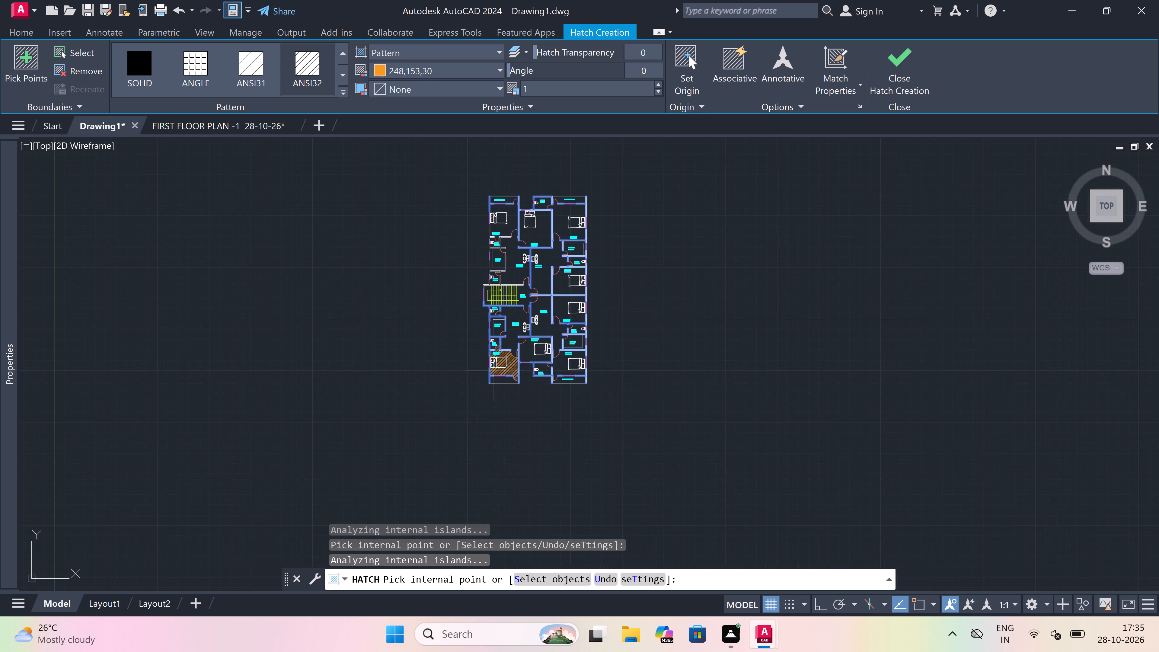
{"action": "scroll", "coordinate": [494, 371], "scroll_direction": "down", "scroll_amount": 1}
{"action": "scroll", "coordinate": [496, 339], "scroll_direction": "up", "scroll_amount": 3}
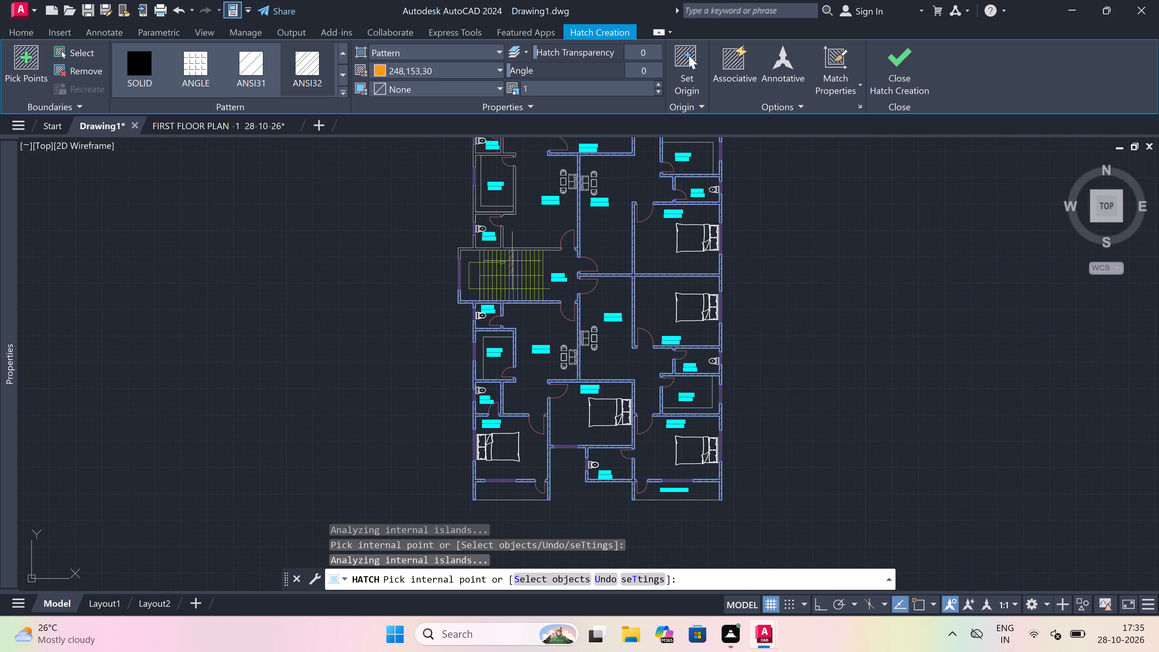
{"action": "scroll", "coordinate": [452, 398], "scroll_direction": "down", "scroll_amount": 2}
{"action": "scroll", "coordinate": [497, 201], "scroll_direction": "up", "scroll_amount": 1}
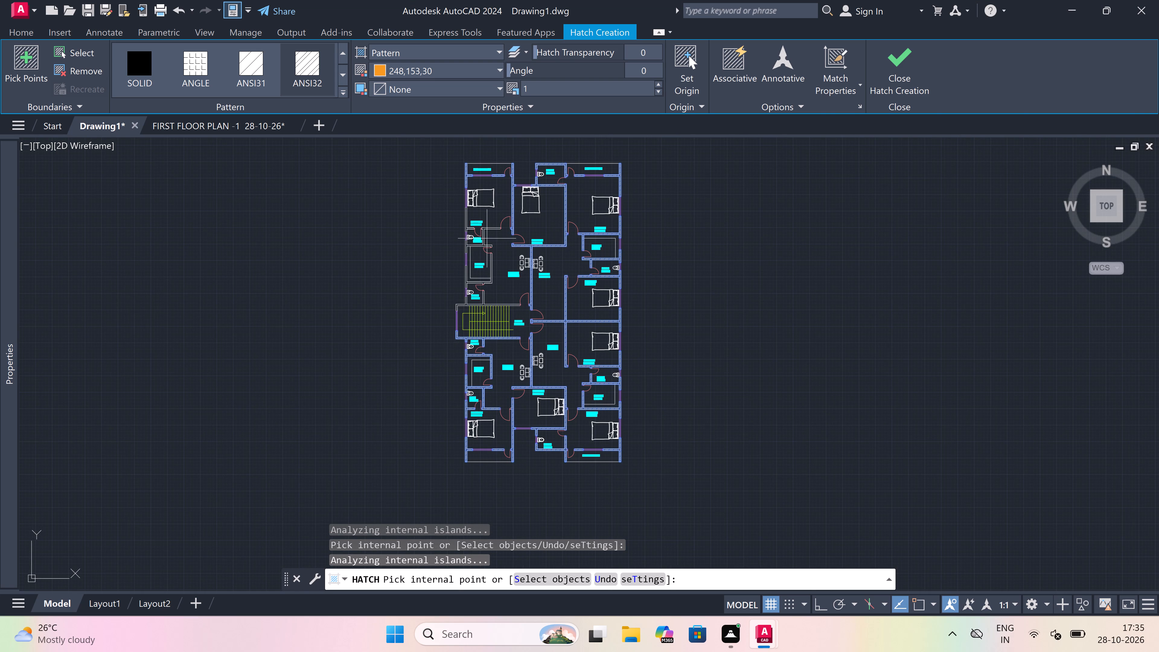
{"action": "scroll", "coordinate": [497, 202], "scroll_direction": "up", "scroll_amount": 1}
{"action": "scroll", "coordinate": [429, 267], "scroll_direction": "up", "scroll_amount": 3}
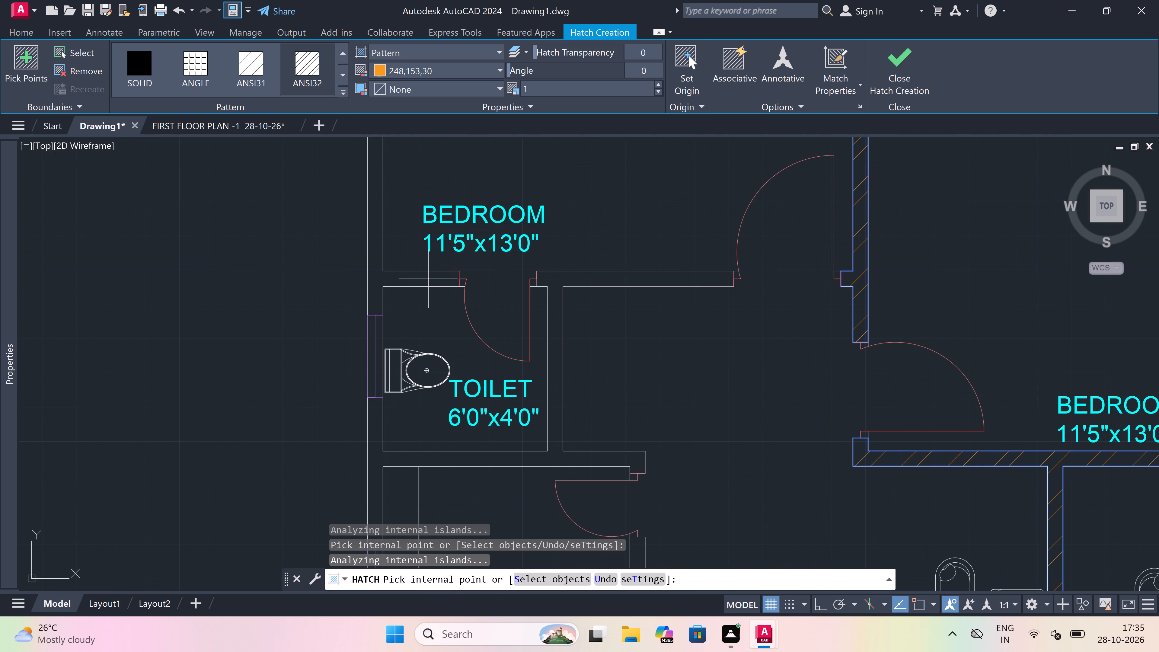
{"action": "scroll", "coordinate": [429, 280], "scroll_direction": "down", "scroll_amount": 2}
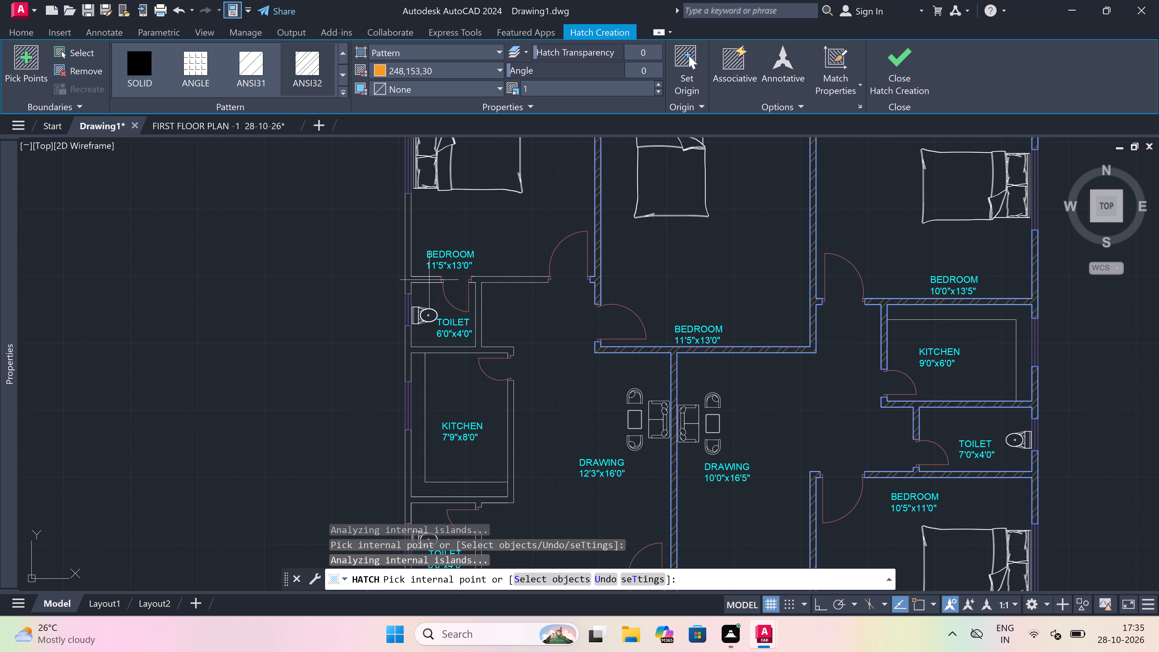
{"action": "left_click", "coordinate": [429, 280]}
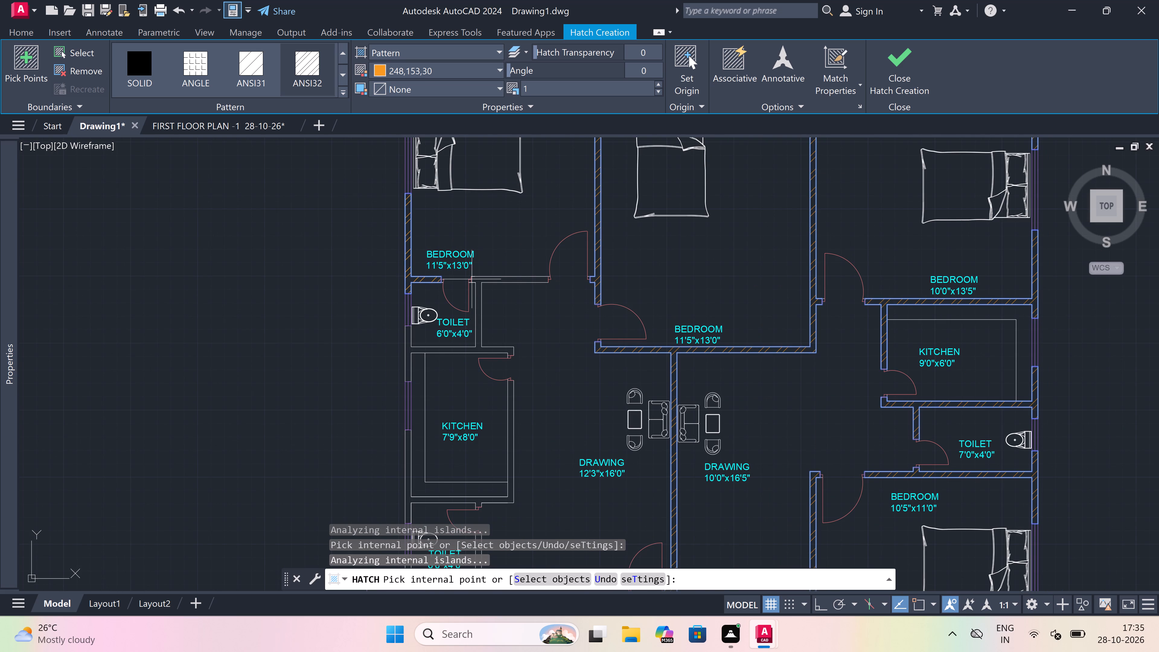
{"action": "left_click", "coordinate": [506, 283]}
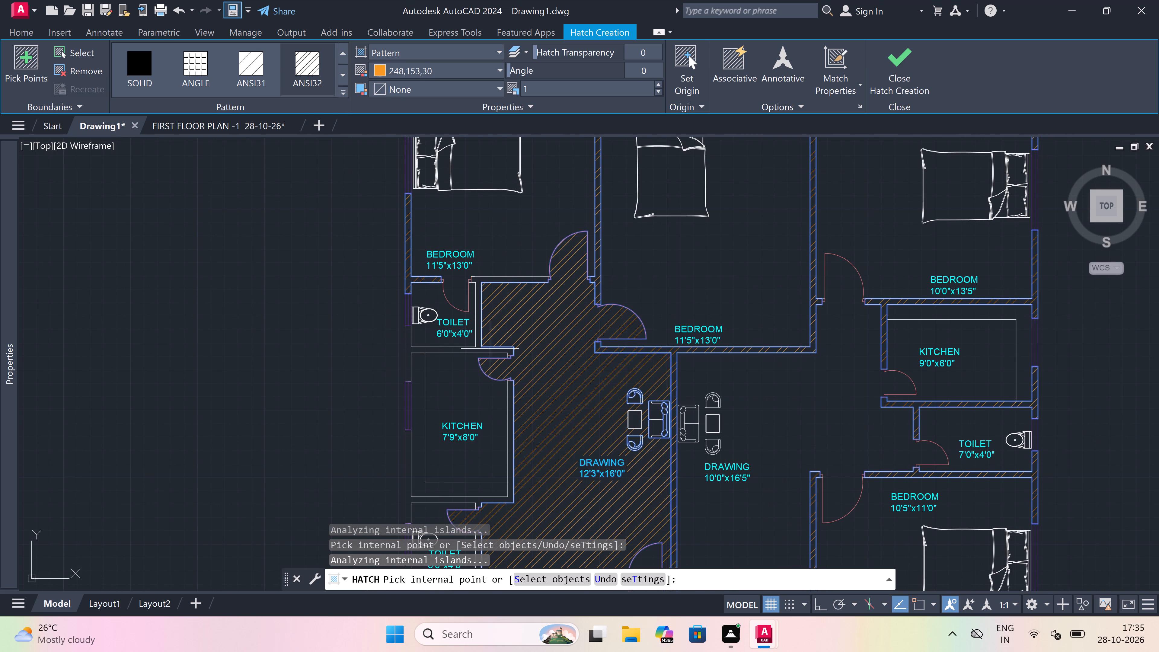
{"action": "key", "text": "ctrl+z"}
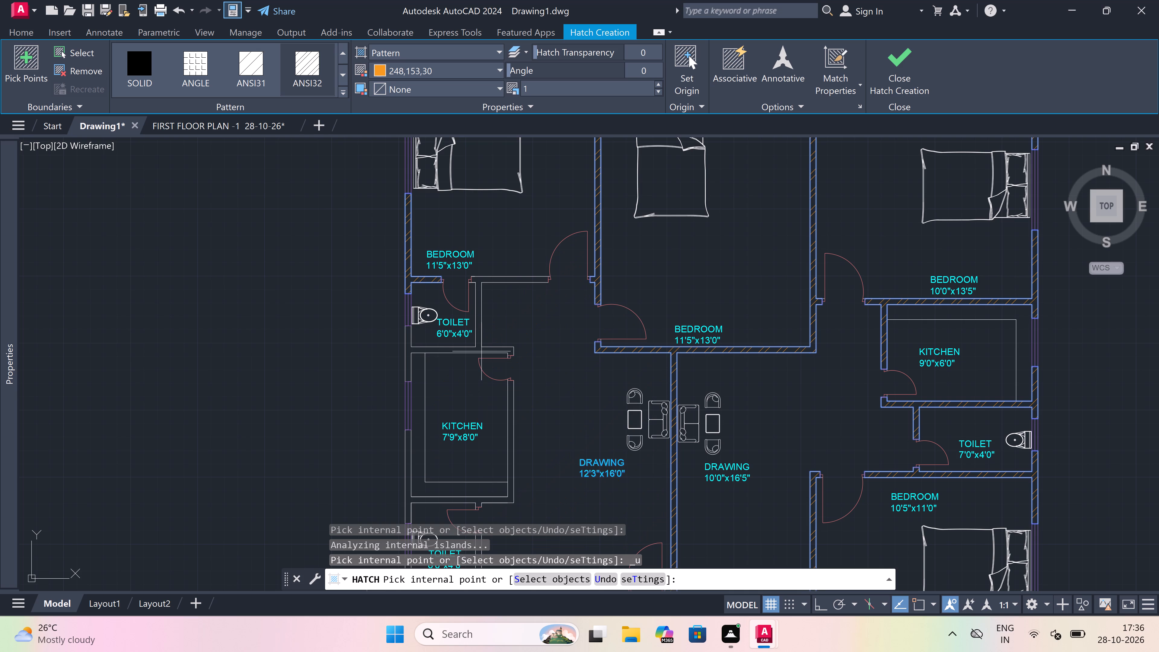
{"action": "left_click", "coordinate": [481, 350]}
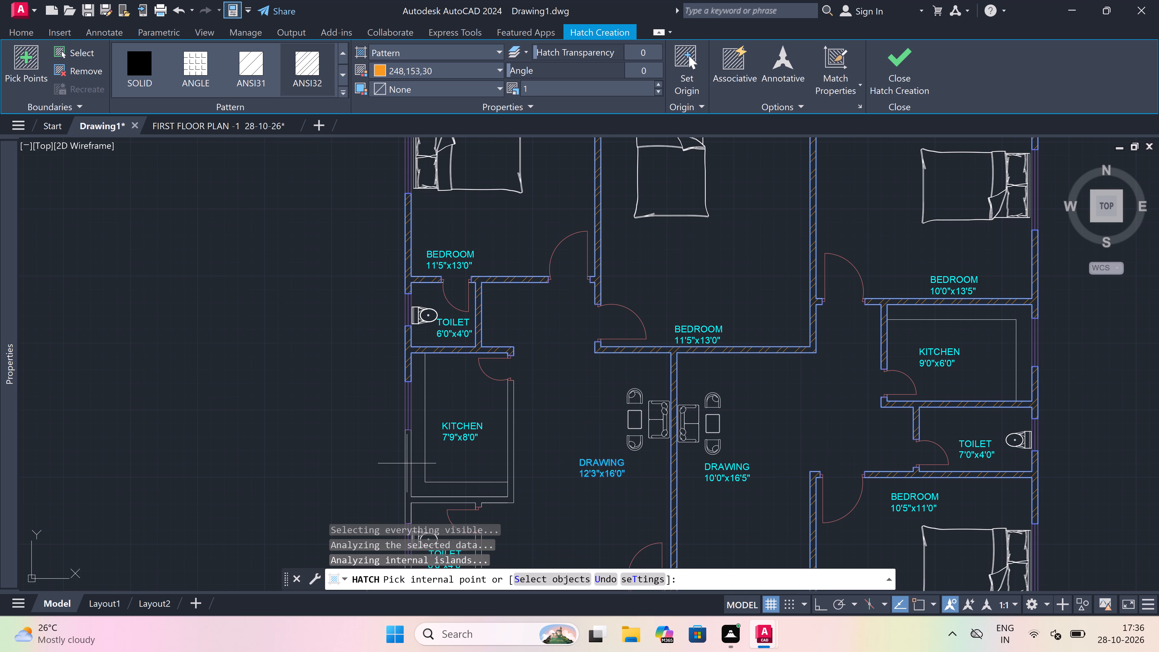
Hatch the remaining walls of the northern 7'9"x8'0" kitchen and adjoining 6'0"x4'0" toilet, including the stairs' north wall, and end hatching.
{"action": "left_click", "coordinate": [406, 463]}
{"action": "scroll", "coordinate": [488, 336], "scroll_direction": "down", "scroll_amount": 4}
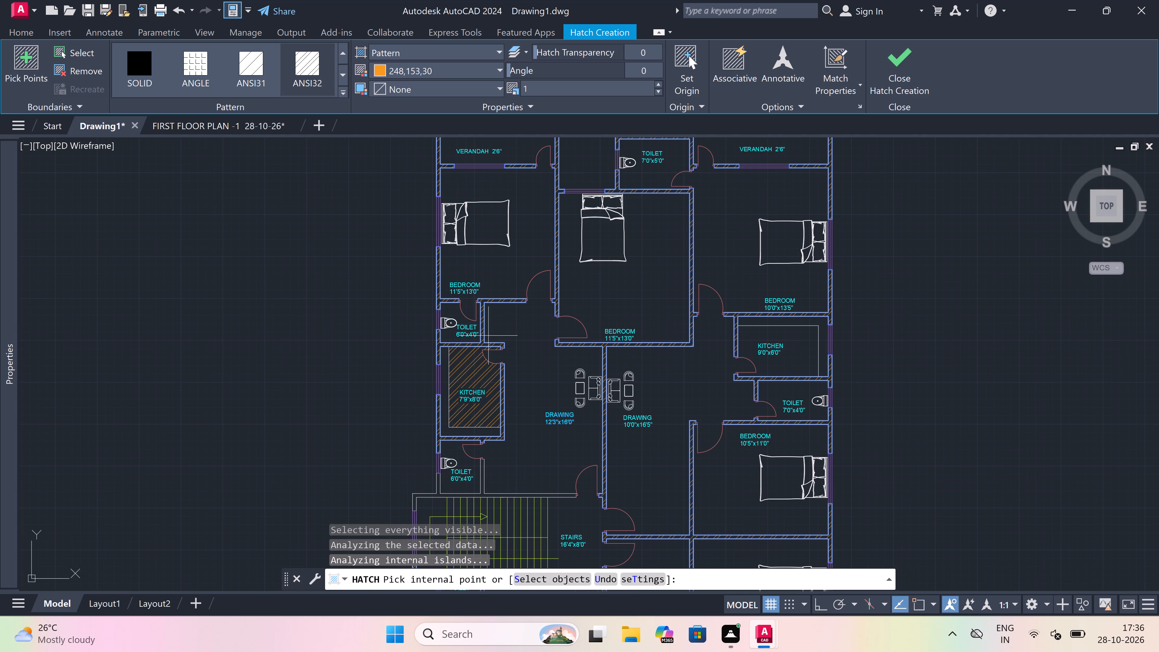
{"action": "scroll", "coordinate": [488, 336], "scroll_direction": "down", "scroll_amount": 3}
{"action": "scroll", "coordinate": [460, 443], "scroll_direction": "up", "scroll_amount": 3}
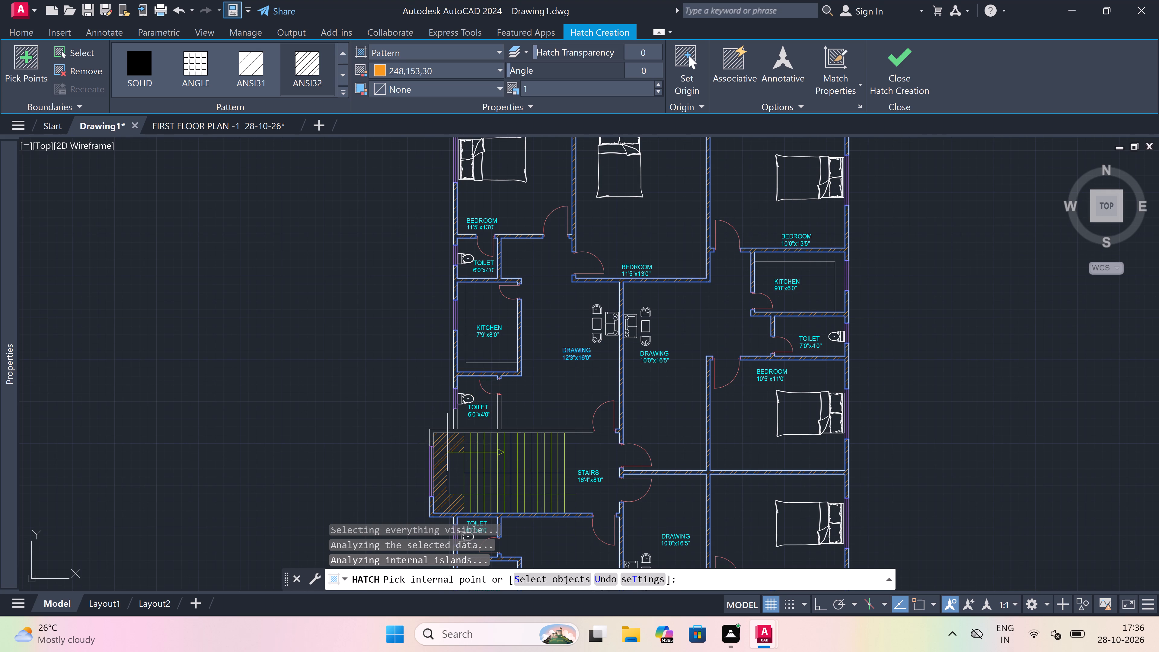
{"action": "left_click", "coordinate": [455, 414]}
{"action": "scroll", "coordinate": [532, 344], "scroll_direction": "down", "scroll_amount": 4}
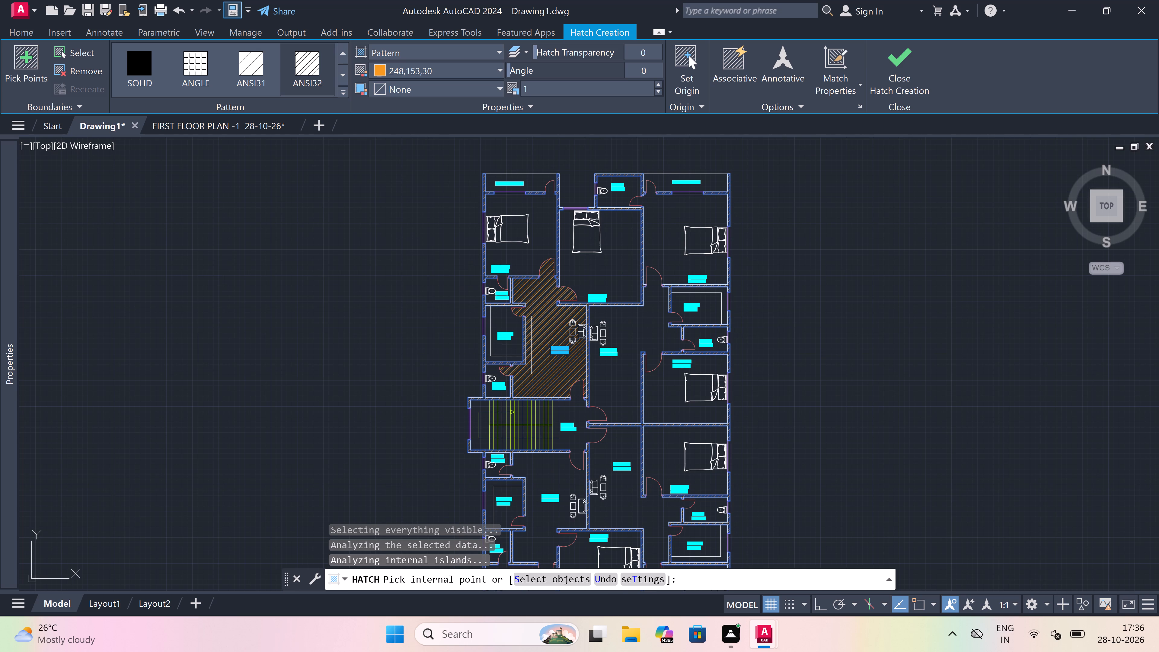
{"action": "key", "text": "Escape"}
{"action": "scroll", "coordinate": [532, 344], "scroll_direction": "down", "scroll_amount": 3}
{"action": "scroll", "coordinate": [516, 414], "scroll_direction": "up", "scroll_amount": 2}
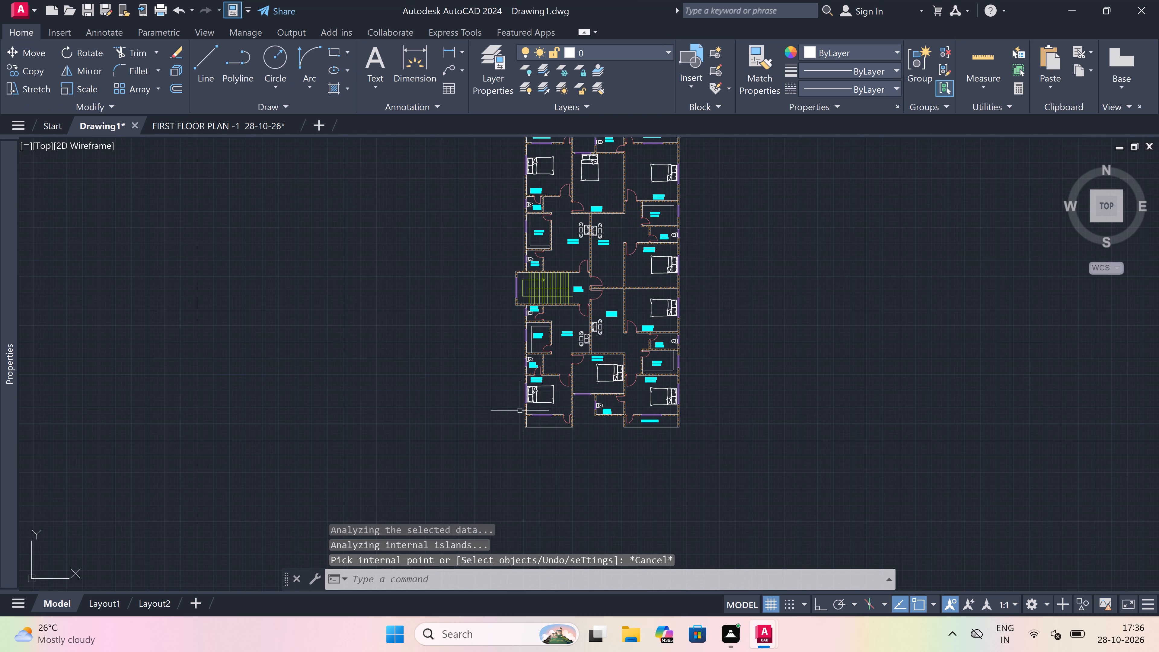
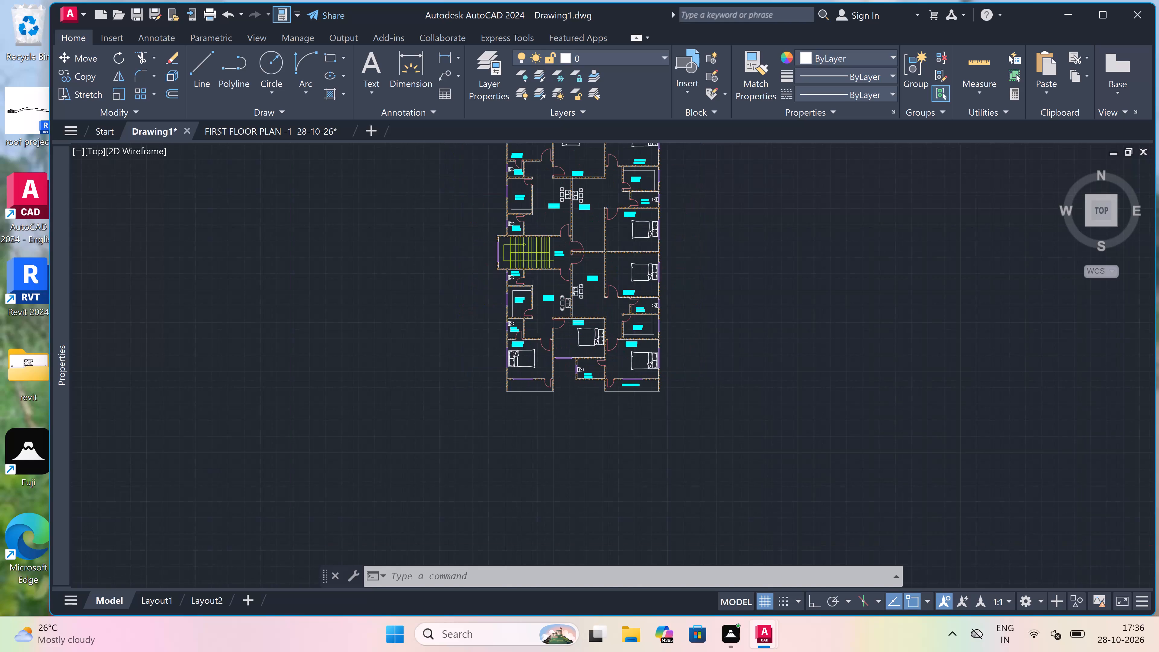
Add the multiline text title "FIRST FLOOR PLAN" just below the south side of the plan.
{"action": "scroll", "coordinate": [591, 397], "scroll_direction": "up", "scroll_amount": 2}
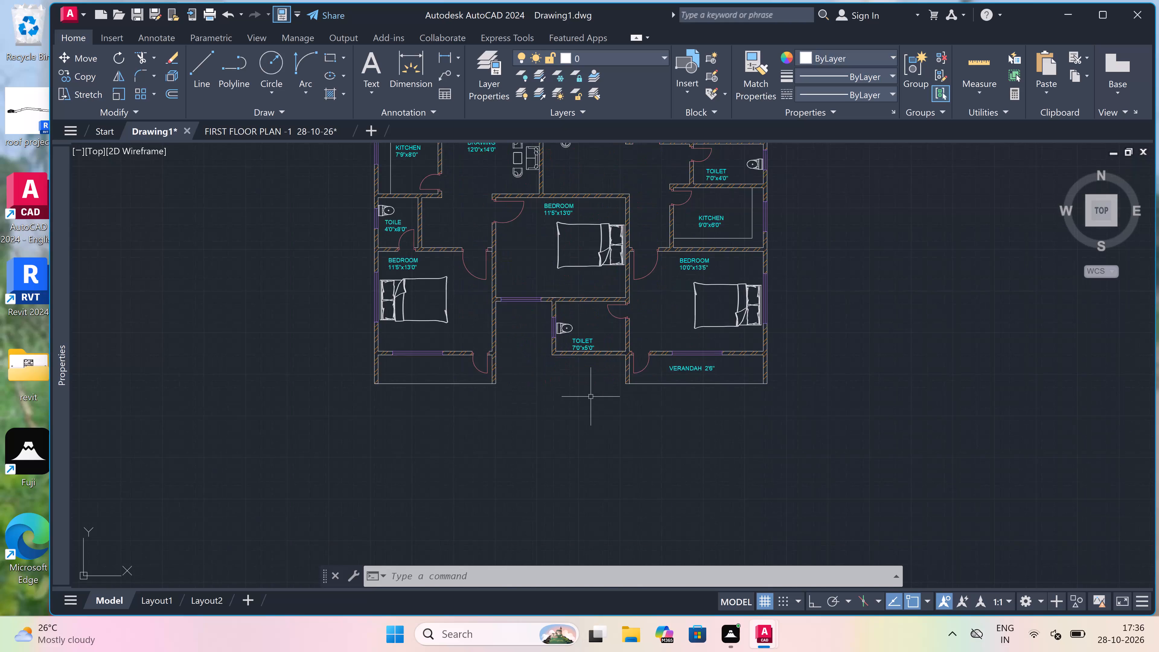
{"action": "key", "text": "m"}
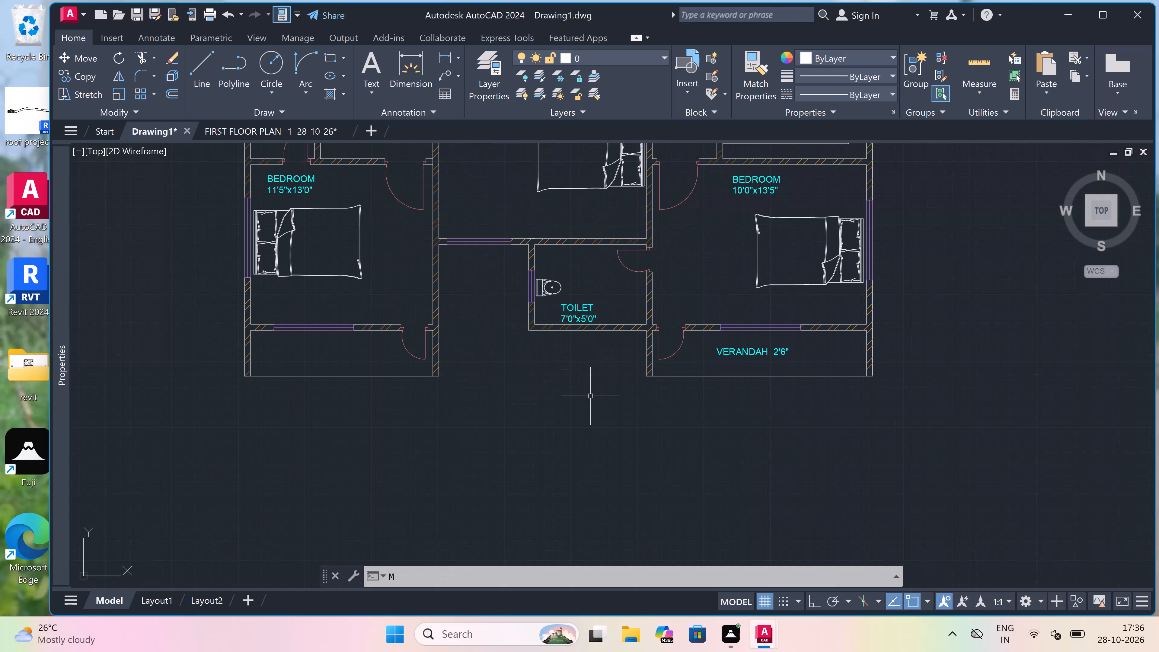
{"action": "type", "text": "T"}
{"action": "key", "text": "space"}
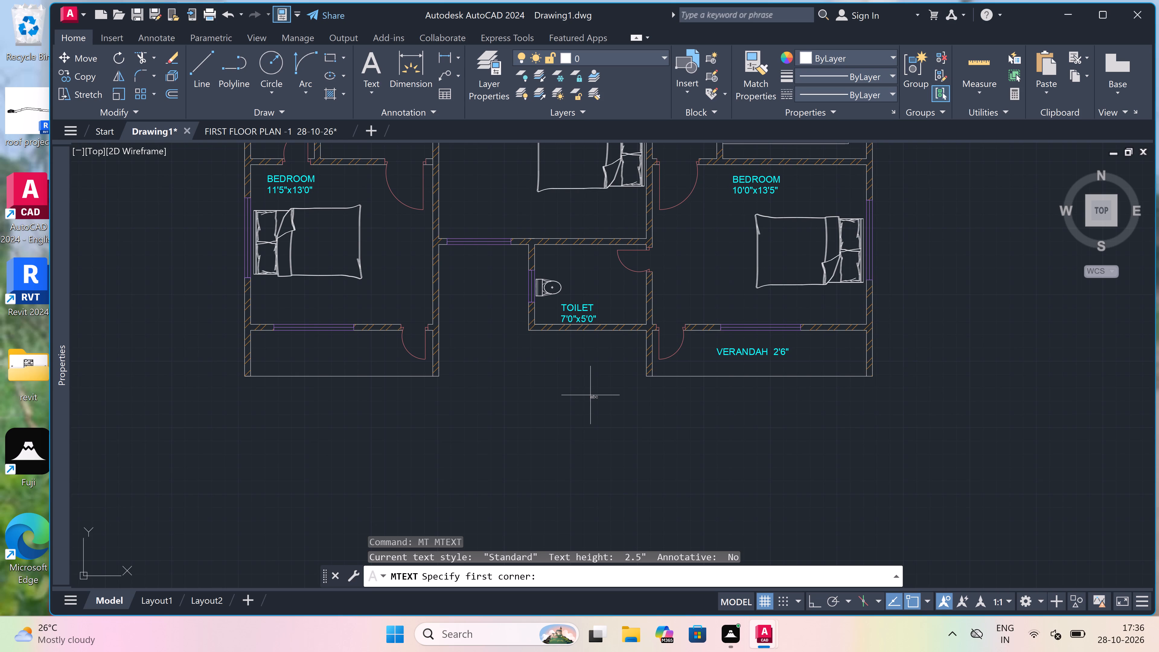
{"action": "left_click_drag", "start_coordinate": [367, 415], "coordinate": [468, 429]}
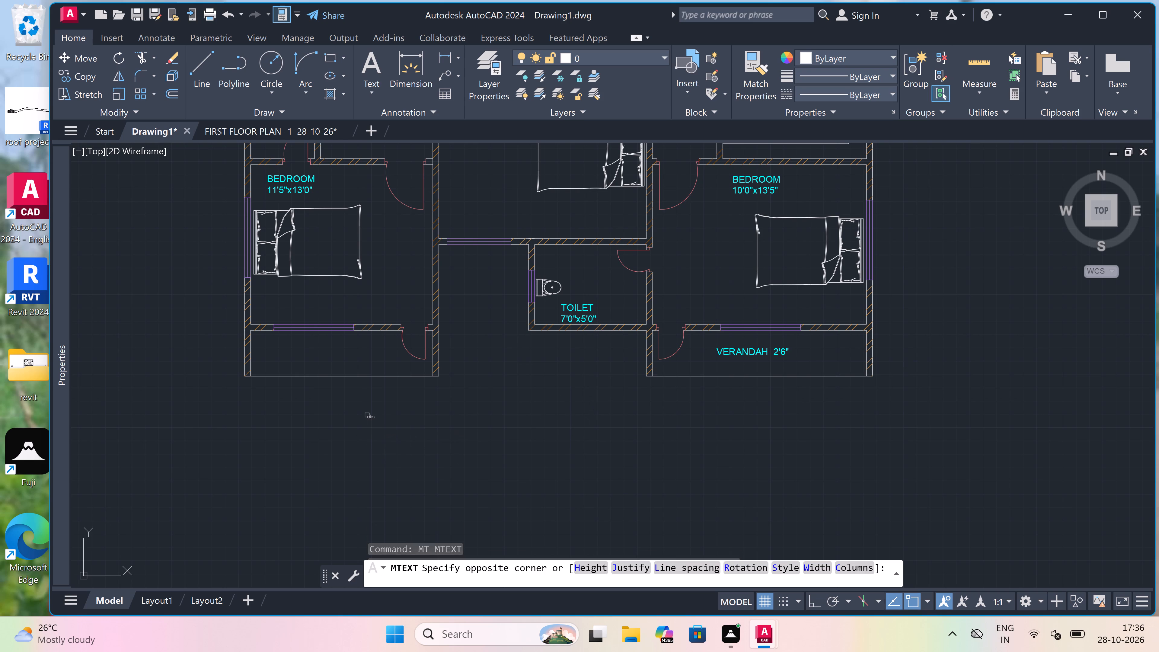
{"action": "left_click", "coordinate": [895, 435]}
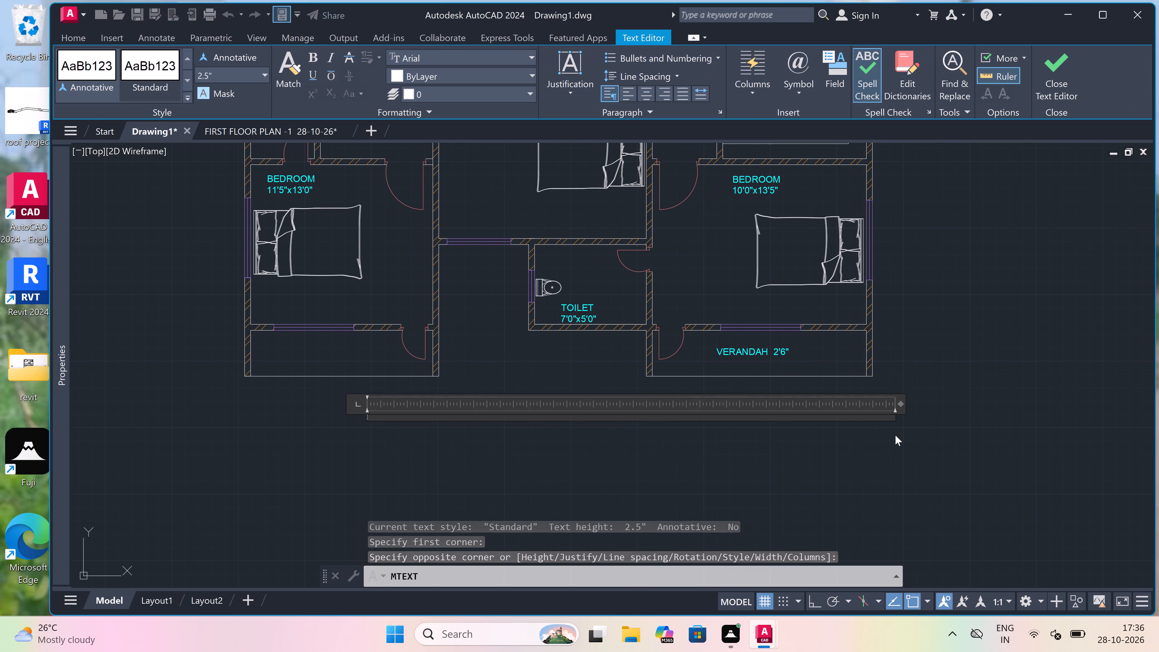
{"action": "type", "text": "FIRST FLOOR PLAN"}
{"action": "key", "text": "space"}
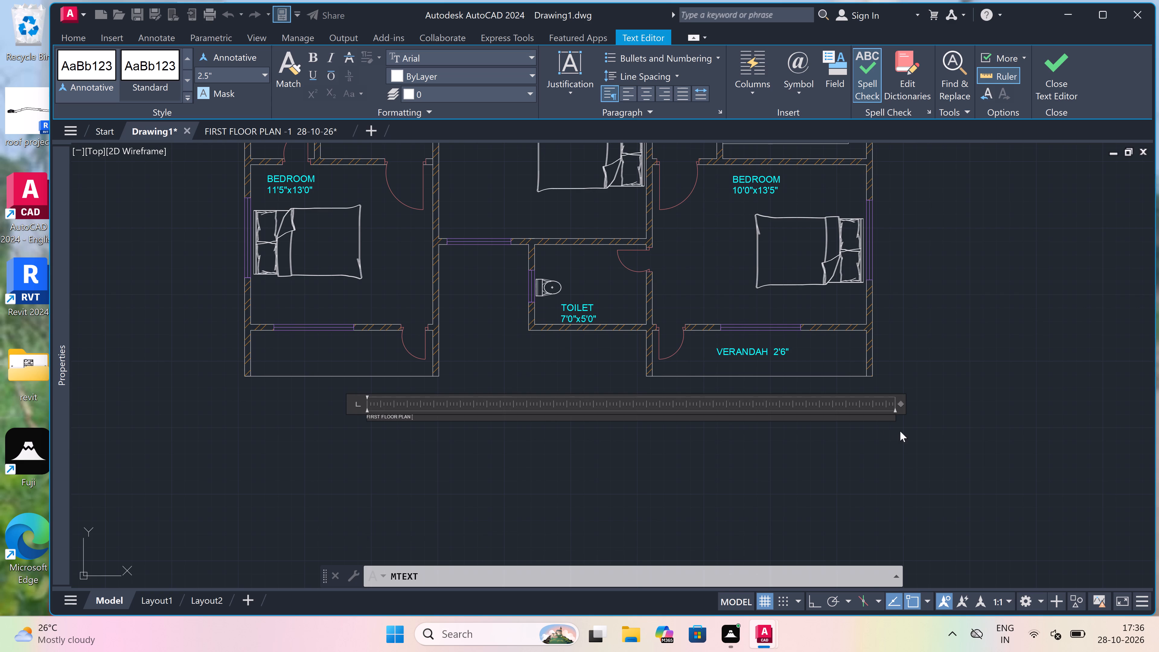
{"action": "left_click_drag", "start_coordinate": [353, 466], "coordinate": [363, 454]}
Set the text height of the FIRST FLOOR PLAN title to 1.5'.
{"action": "left_click", "coordinate": [423, 419]}
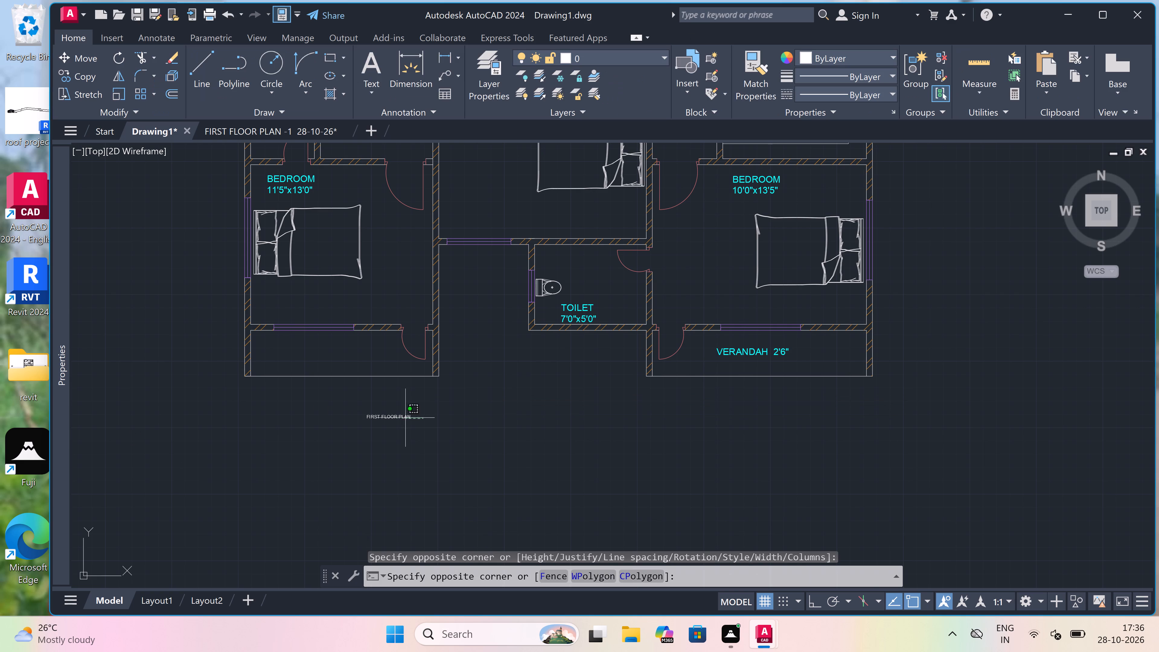
{"action": "left_click_drag", "start_coordinate": [309, 417], "coordinate": [304, 418]}
{"action": "right_click", "coordinate": [167, 424]}
{"action": "left_click", "coordinate": [222, 408]}
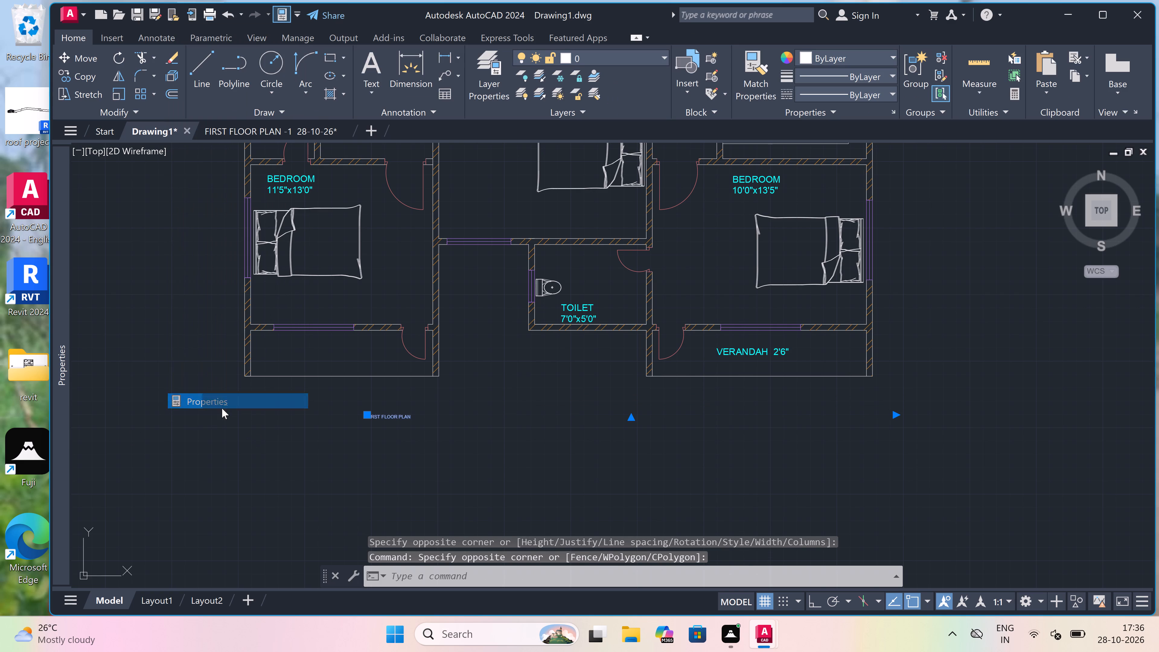
{"action": "left_click", "coordinate": [169, 455]}
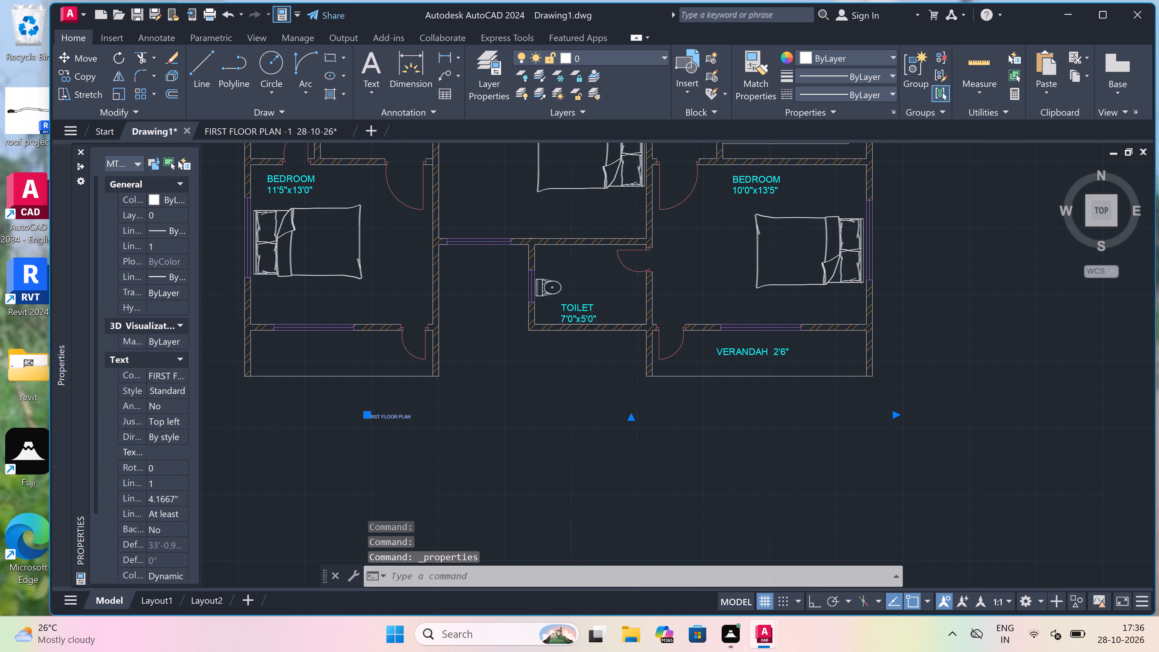
{"action": "key", "text": "BackSpace"}
{"action": "type", "text": "1.5'"}
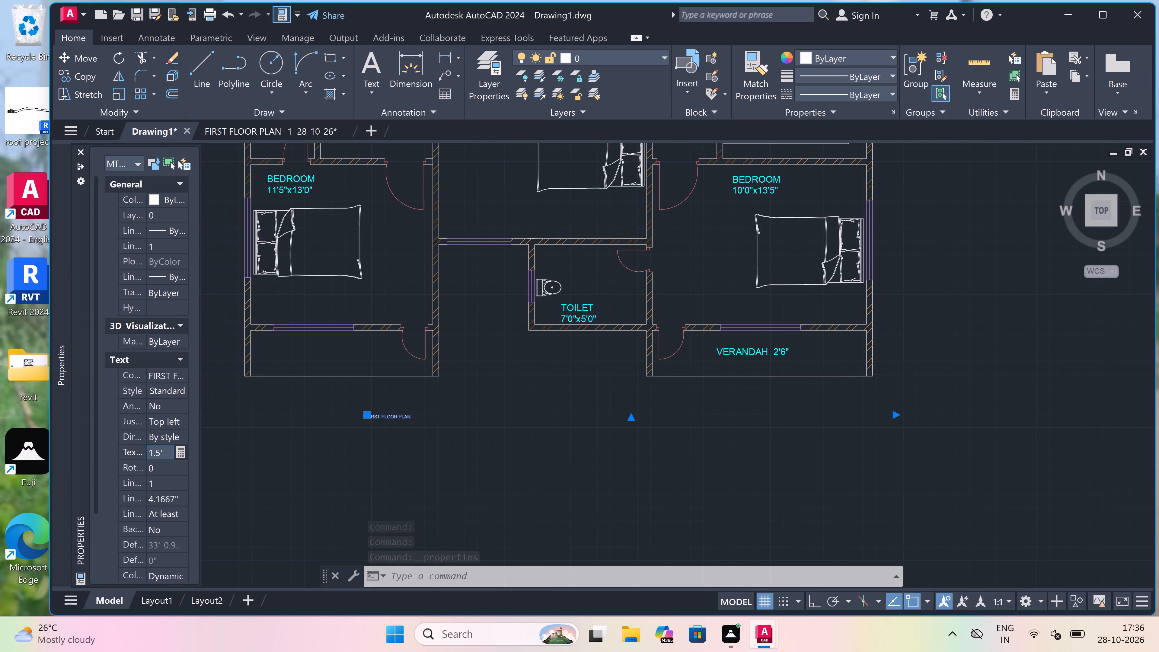
{"action": "left_click", "coordinate": [422, 477]}
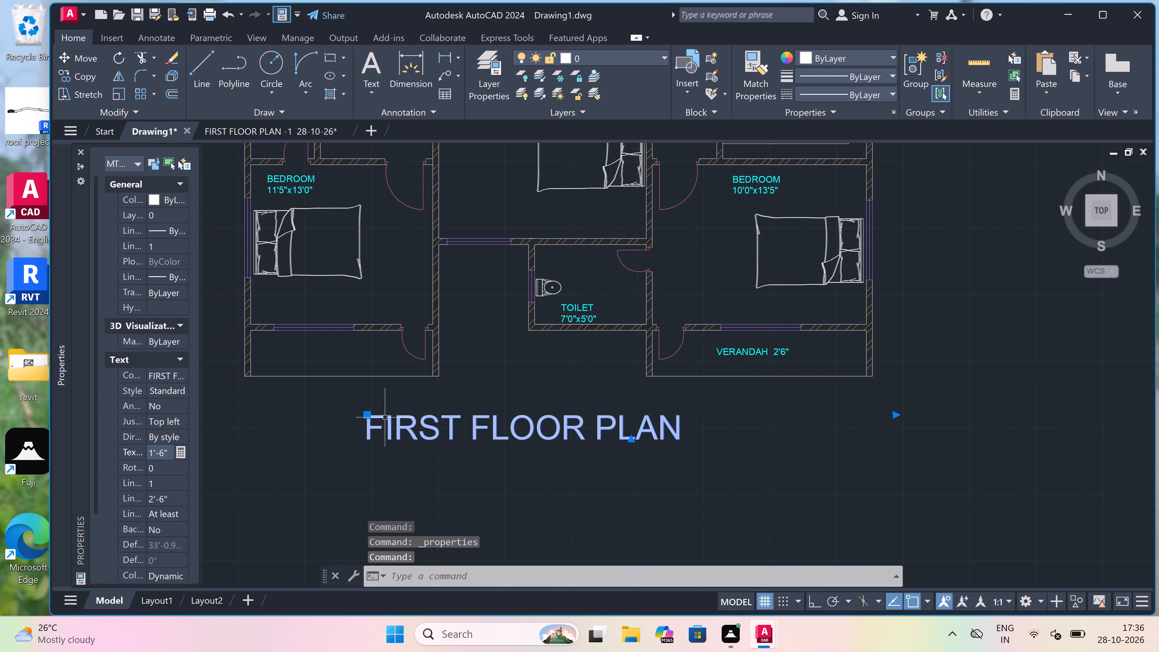
{"action": "key", "text": "Escape"}
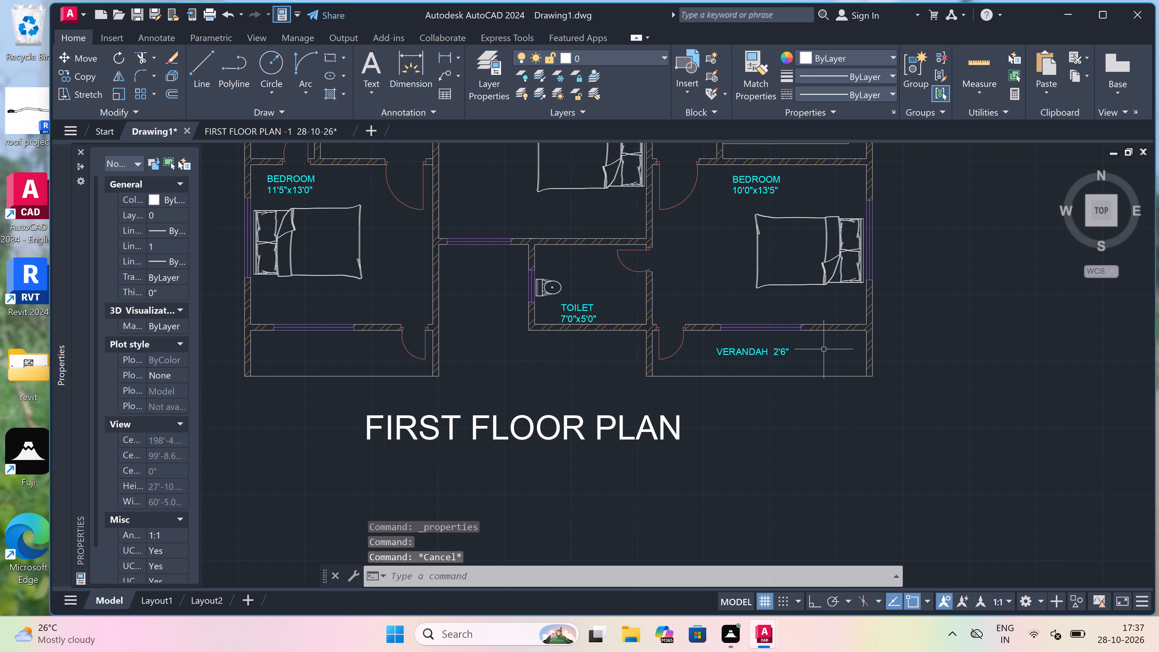
Copy the VERANDAH 2'6" label from the southeast verandah into the unlabelled southwest verandah.
{"action": "left_click", "coordinate": [761, 355]}
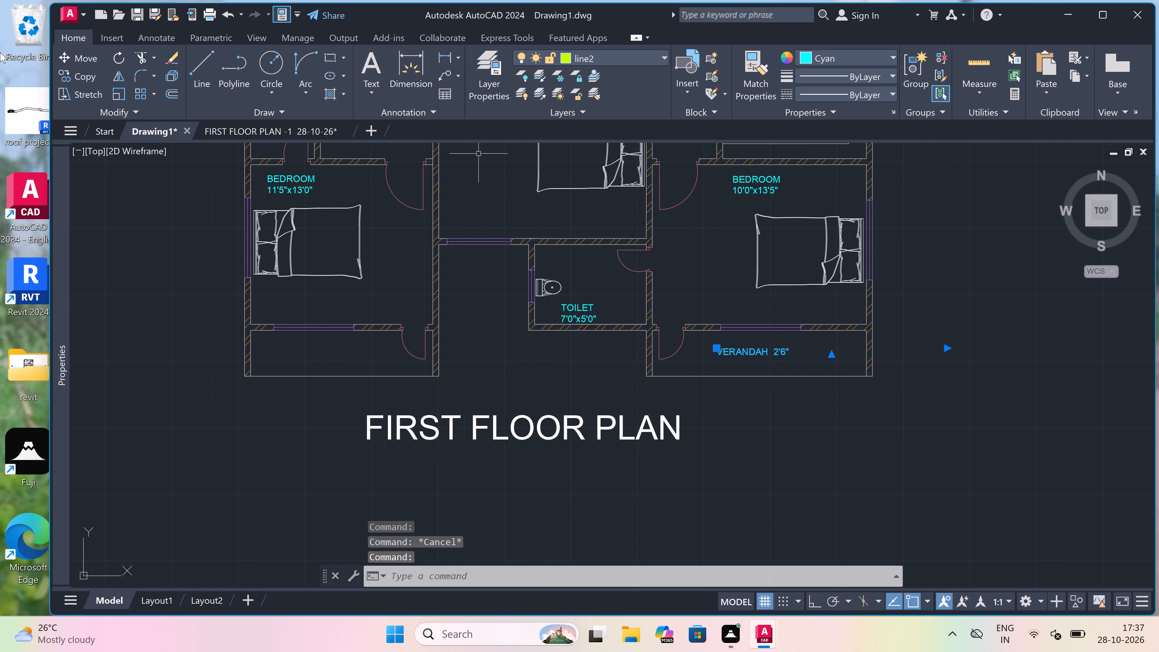
{"action": "left_click", "coordinate": [85, 78]}
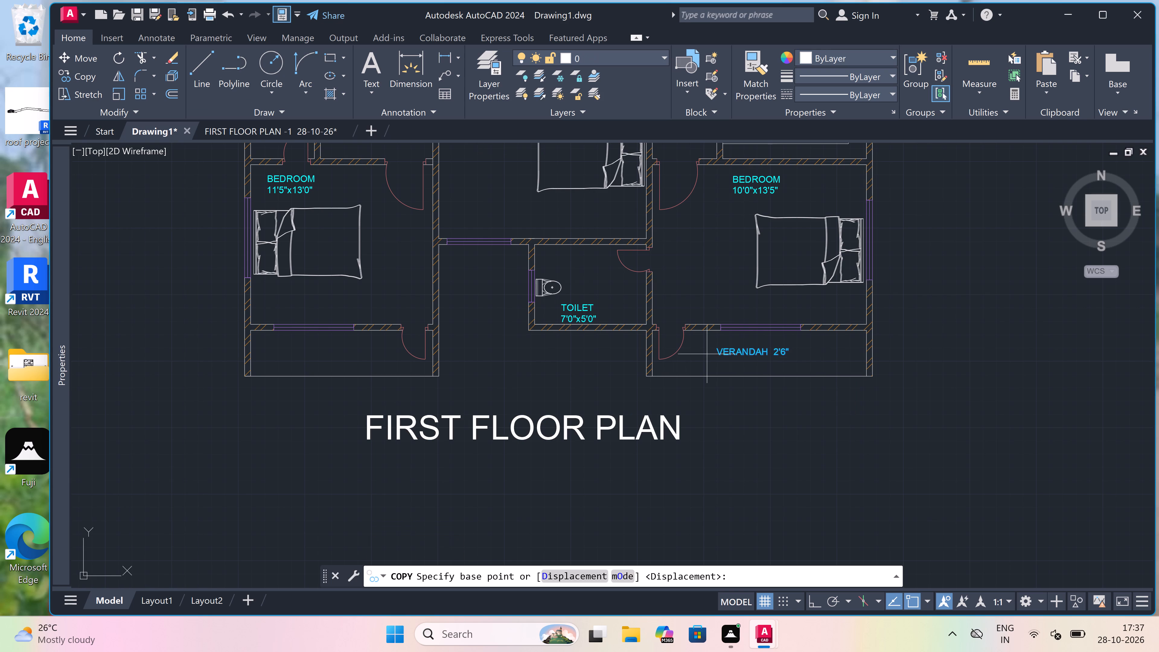
{"action": "left_click", "coordinate": [781, 352]}
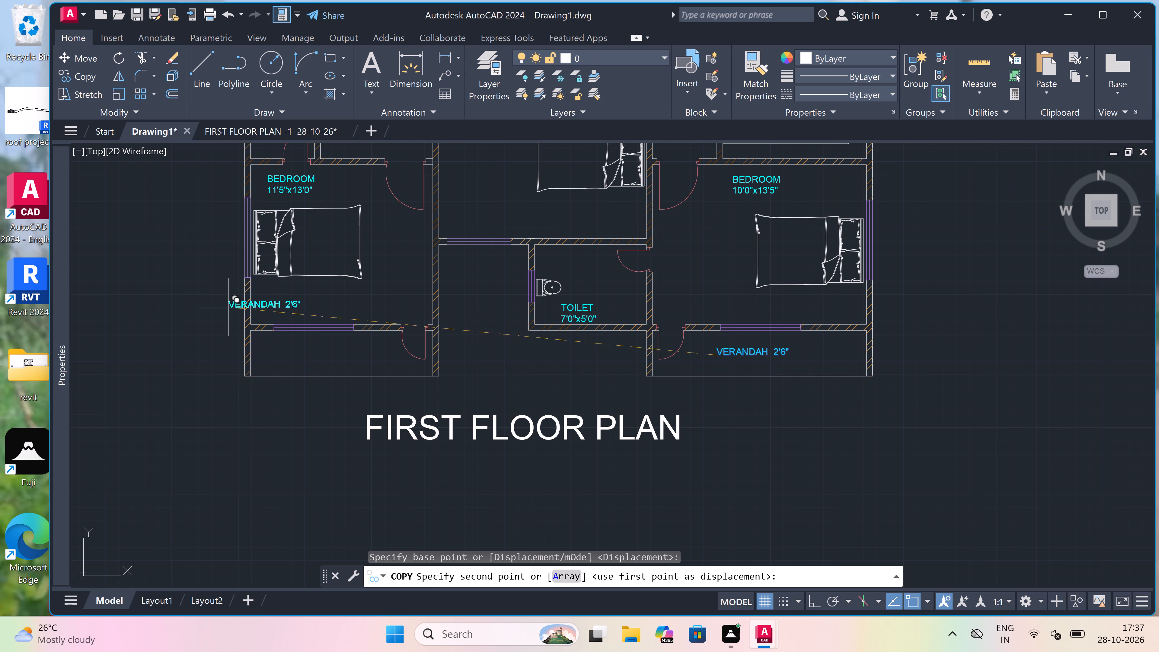
{"action": "left_click", "coordinate": [288, 354]}
{"action": "scroll", "coordinate": [362, 446], "scroll_direction": "down", "scroll_amount": 4}
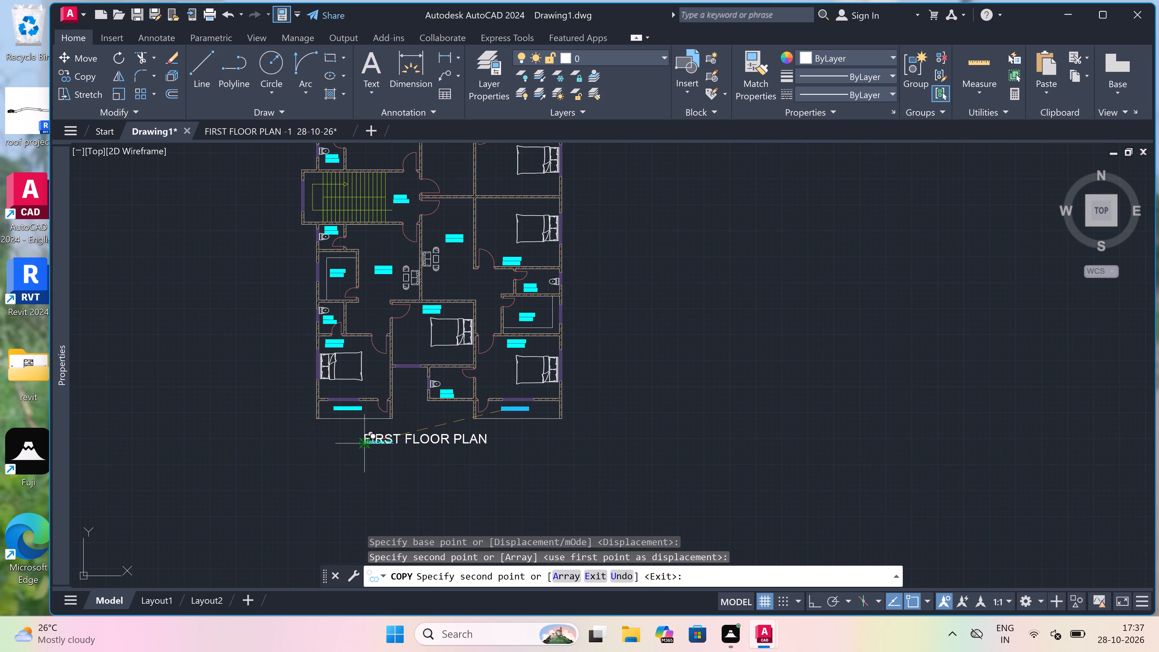
{"action": "scroll", "coordinate": [364, 443], "scroll_direction": "down", "scroll_amount": 2}
{"action": "key", "text": "Escape"}
Draw a rectangular border around the whole floor plan and its title.
{"action": "scroll", "coordinate": [381, 346], "scroll_direction": "down", "scroll_amount": 2}
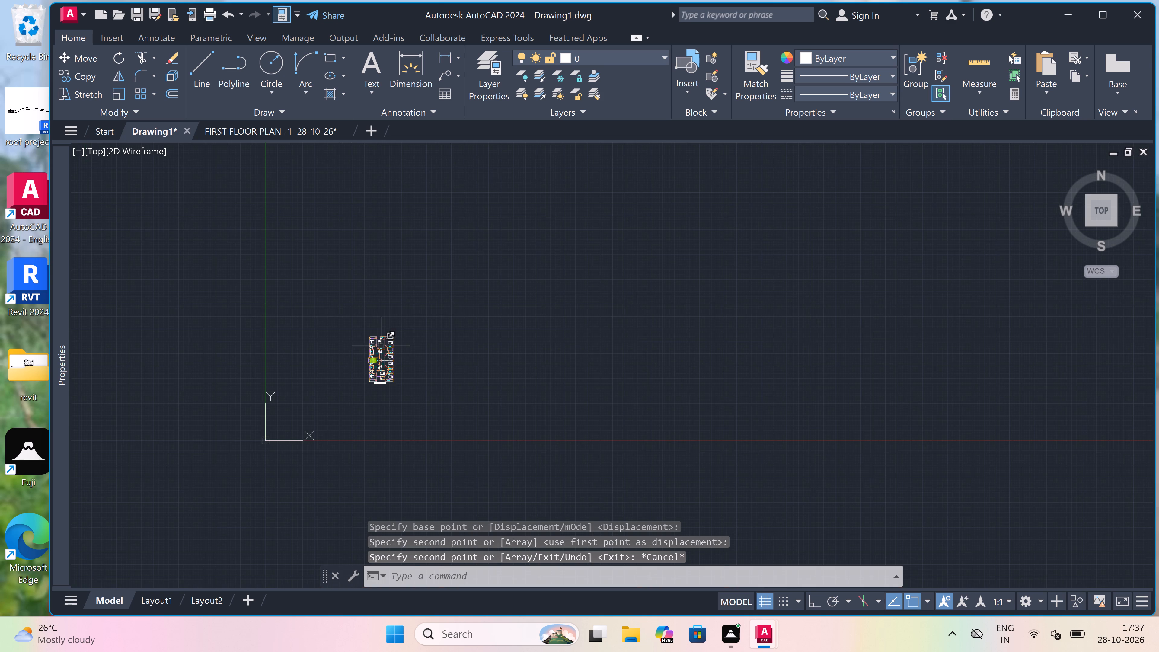
{"action": "scroll", "coordinate": [383, 361], "scroll_direction": "up", "scroll_amount": 3}
{"action": "type", "text": "REC"}
{"action": "key", "text": "space"}
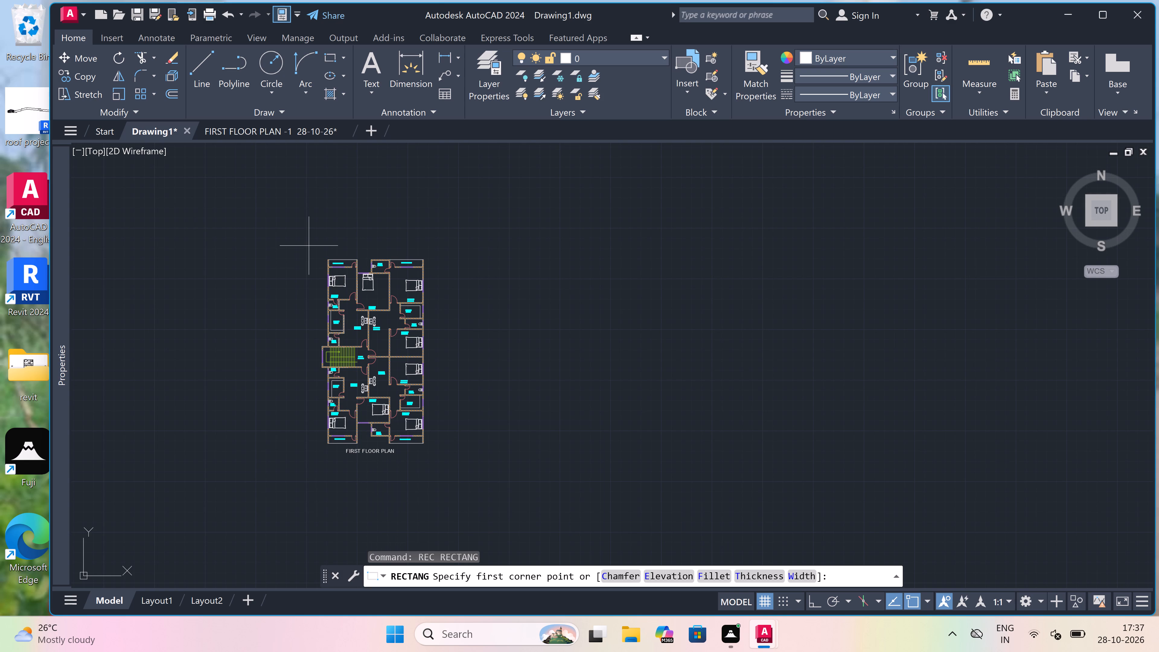
{"action": "left_click", "coordinate": [308, 245]}
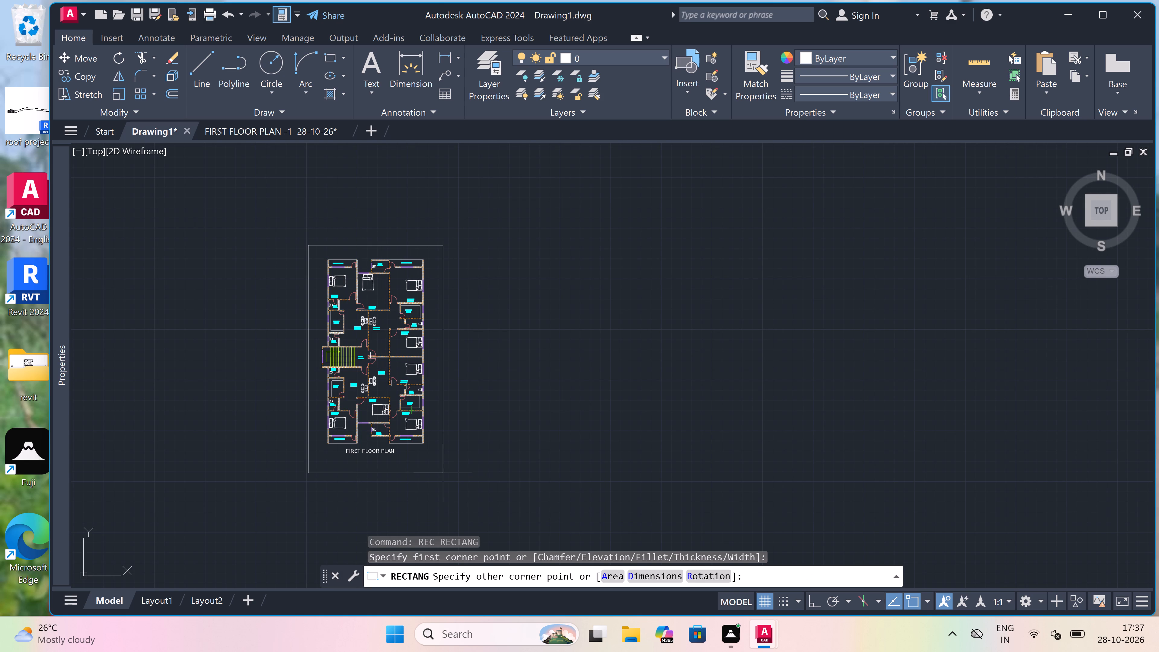
{"action": "left_click", "coordinate": [440, 466]}
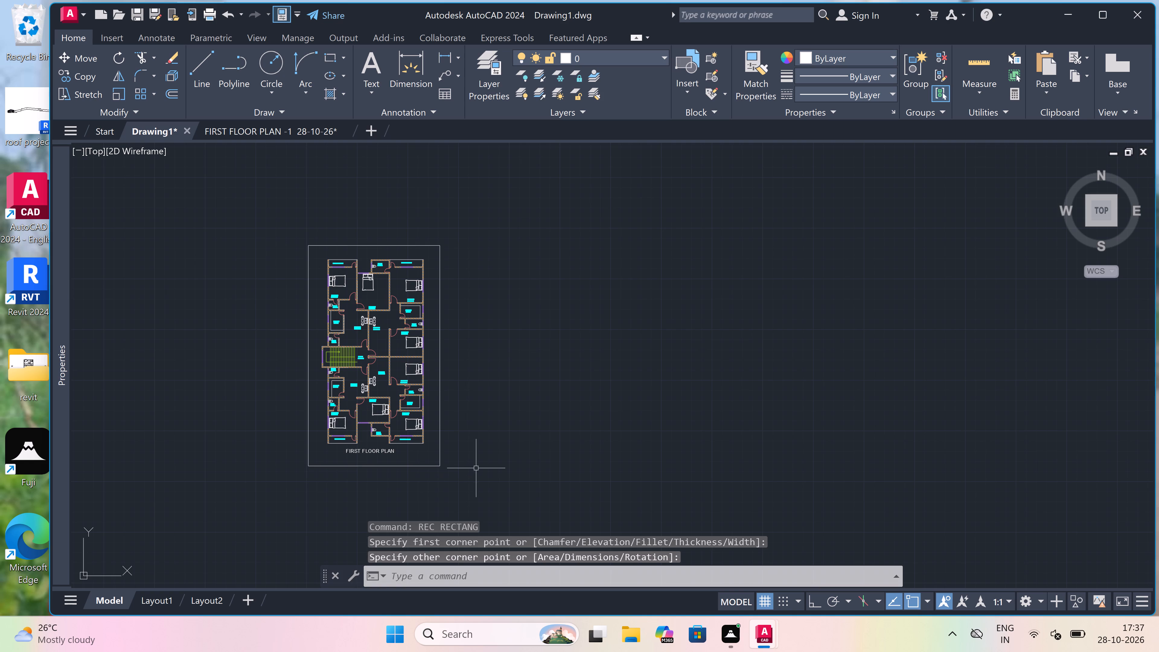
Maximize the window and set up a plot with the DWG To PDF.pc3 plotter on ISO A4 (297.00 x 210.00 MM) paper.
{"action": "left_click", "coordinate": [1103, 18]}
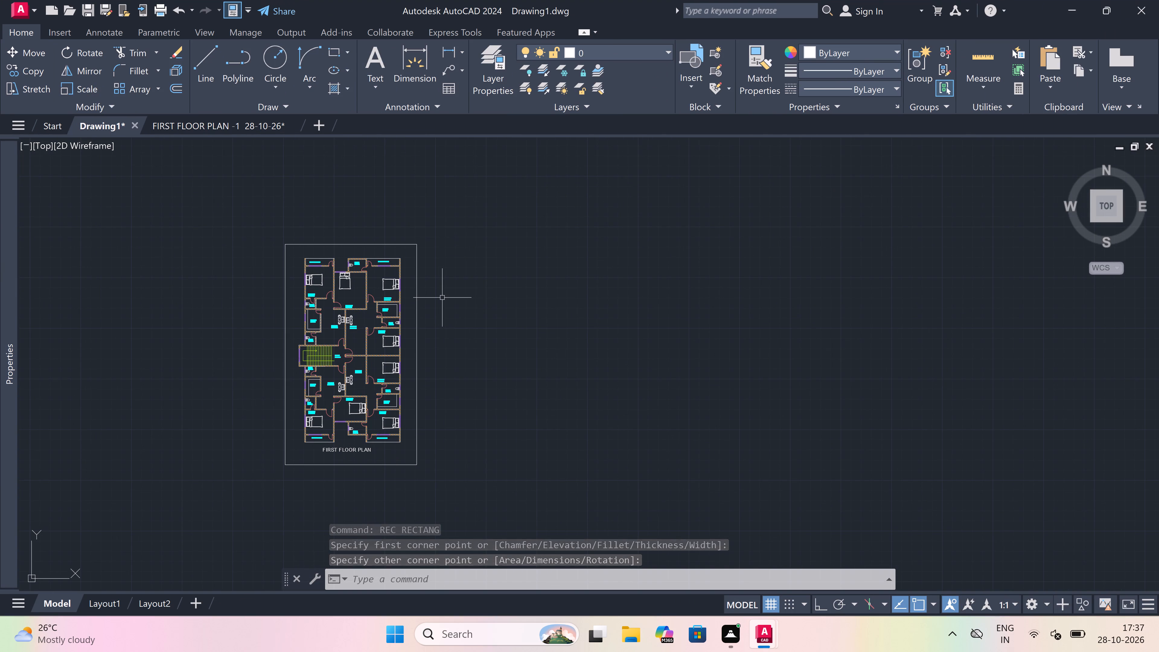
{"action": "key", "text": "ctrl+p"}
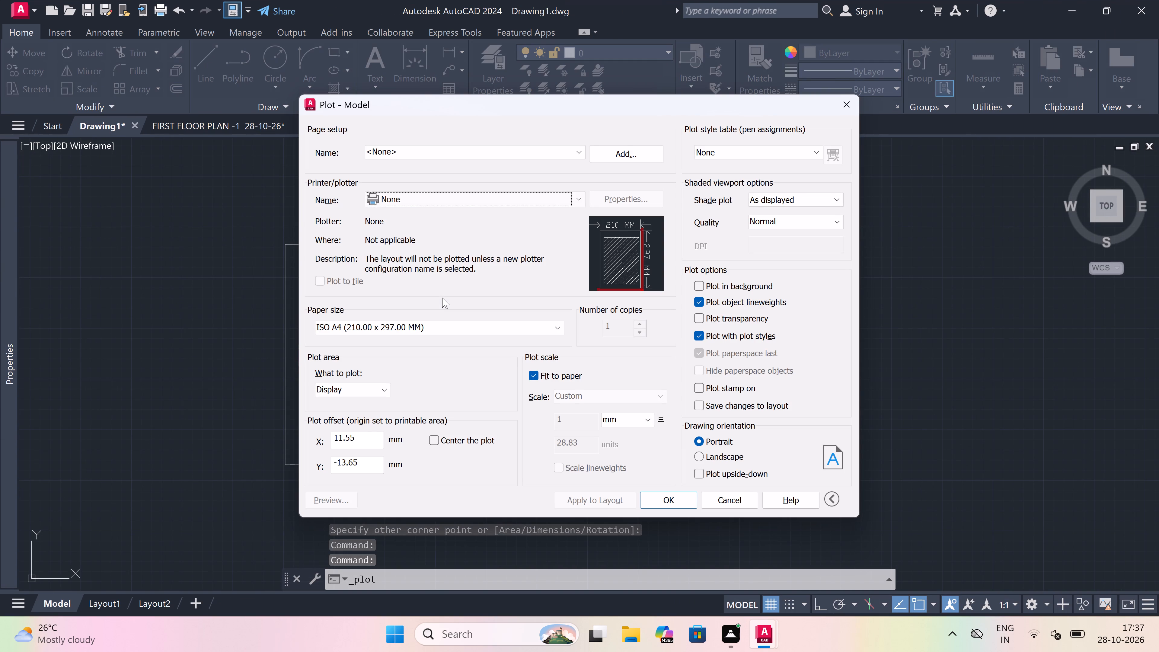
{"action": "left_click", "coordinate": [461, 197]}
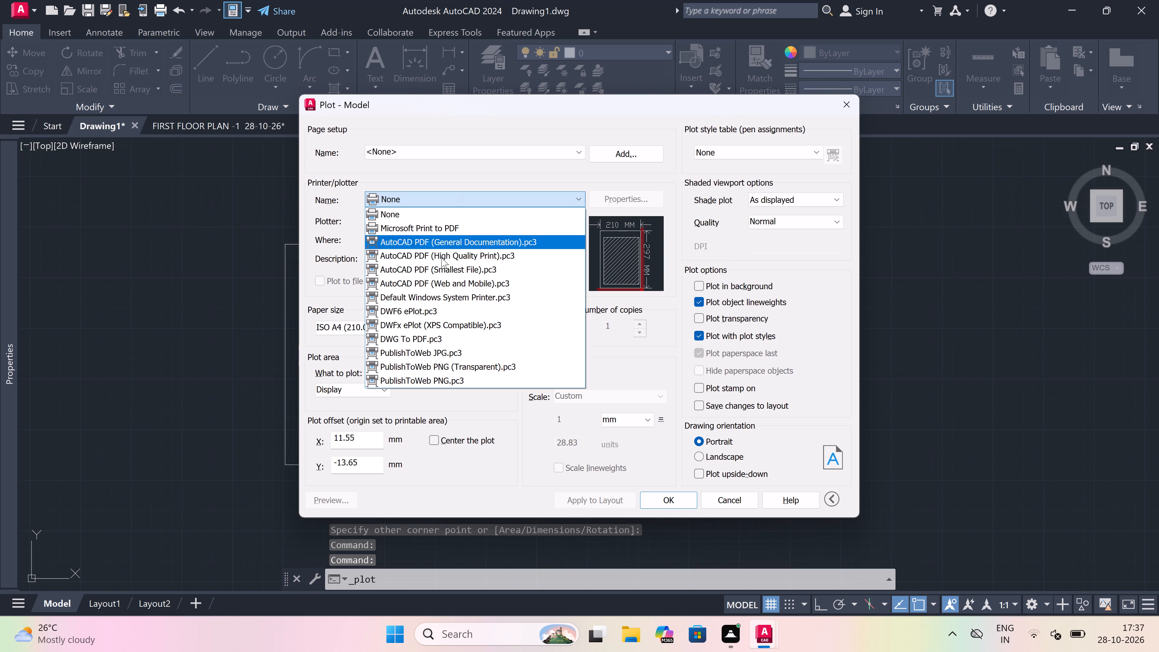
{"action": "left_click", "coordinate": [435, 335]}
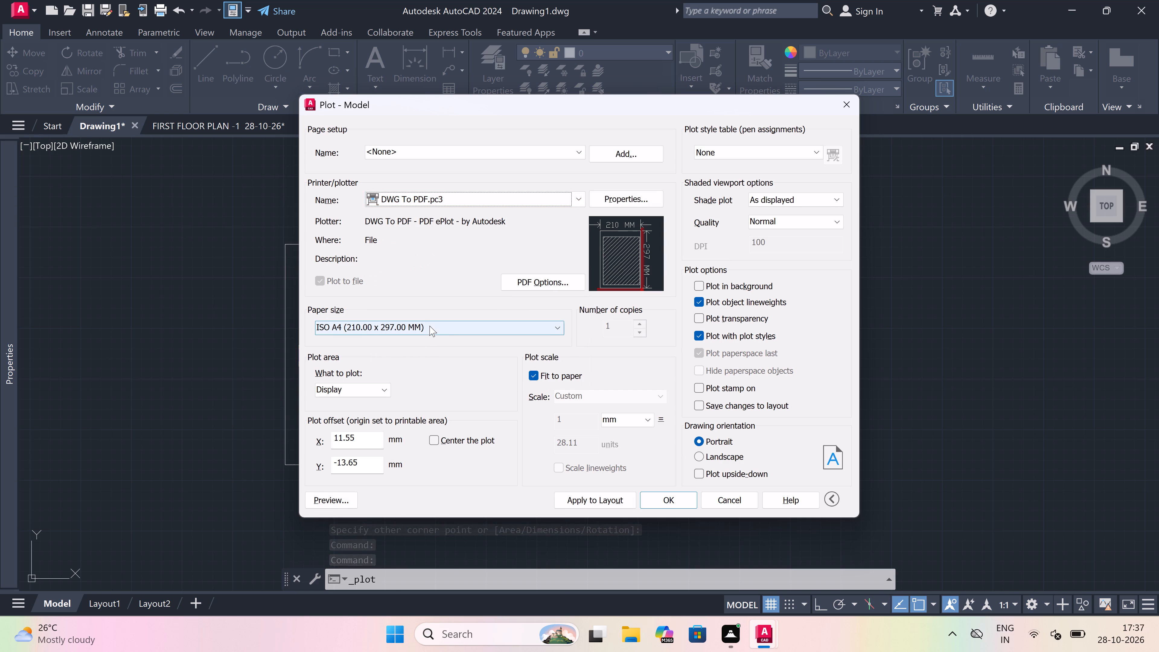
{"action": "left_click", "coordinate": [429, 326]}
{"action": "left_click", "coordinate": [378, 349]}
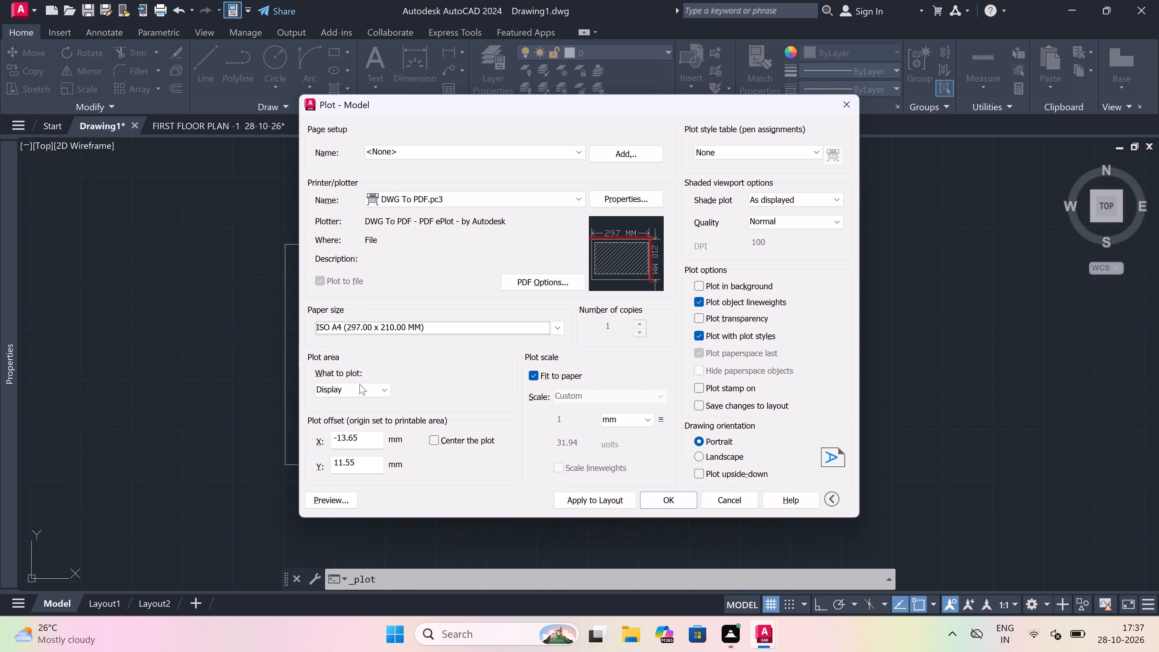
Set the plot area to a window matching the rectangular border's corners and center the plot.
{"action": "left_click", "coordinate": [360, 386]}
{"action": "left_click", "coordinate": [379, 430]}
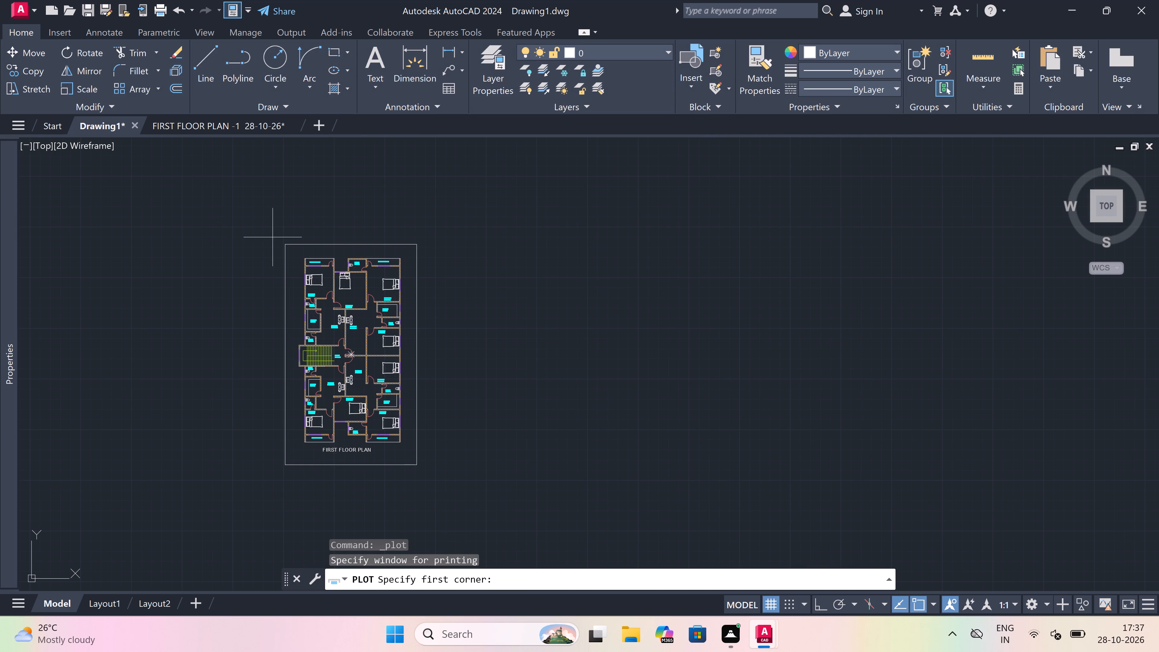
{"action": "left_click", "coordinate": [289, 246]}
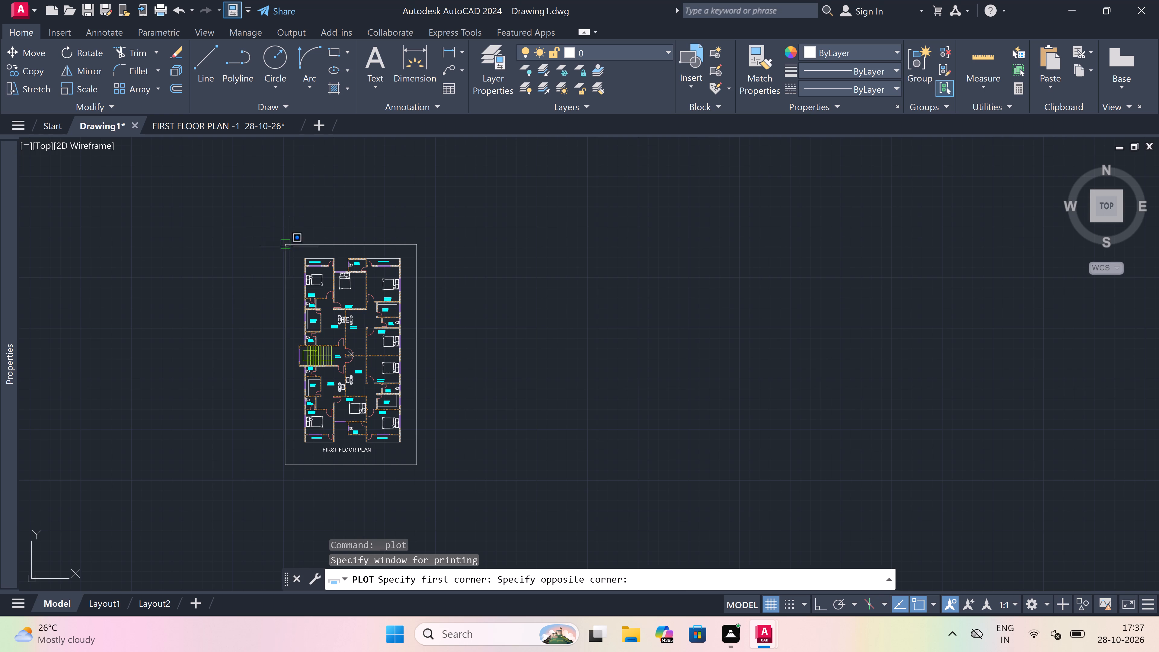
{"action": "left_click", "coordinate": [417, 463]}
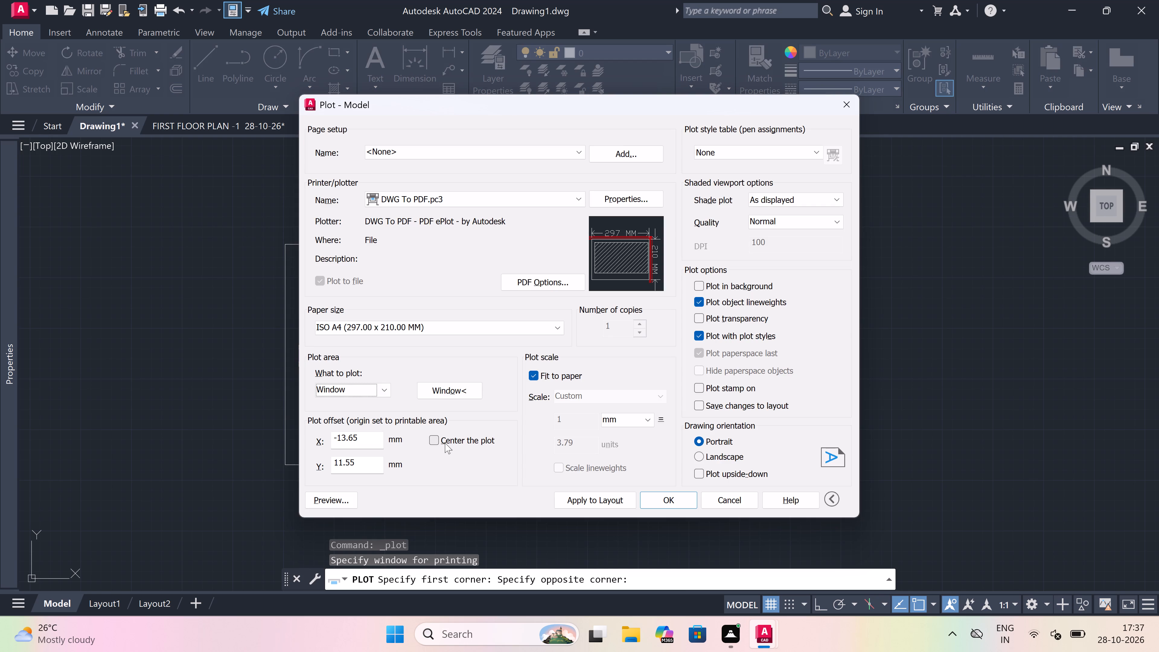
{"action": "left_click", "coordinate": [430, 440]}
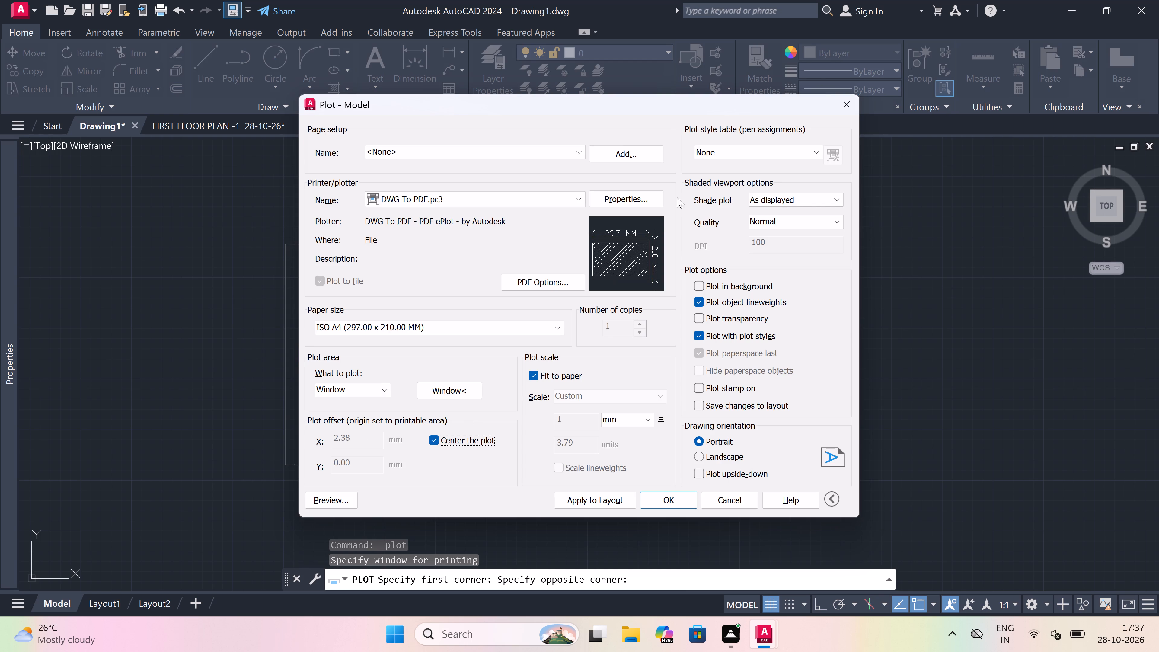
Assign the acad.ctb plot style table to all layouts and apply the plot settings to the layout.
{"action": "left_click", "coordinate": [723, 152]}
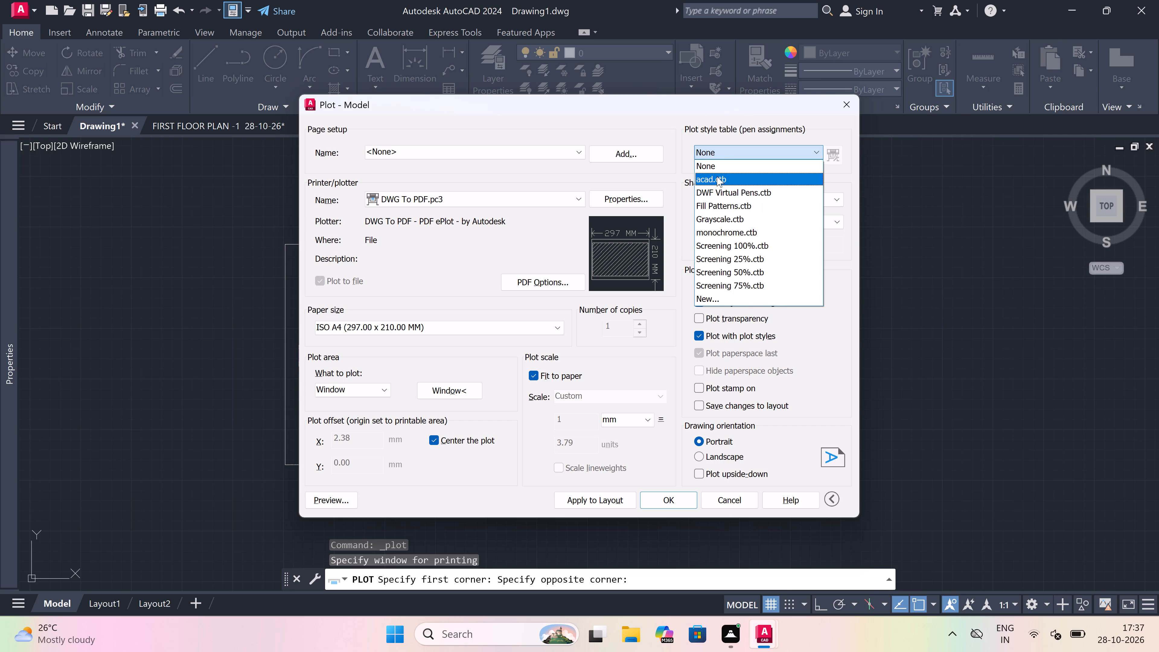
{"action": "left_click", "coordinate": [717, 176]}
{"action": "left_click", "coordinate": [575, 340]}
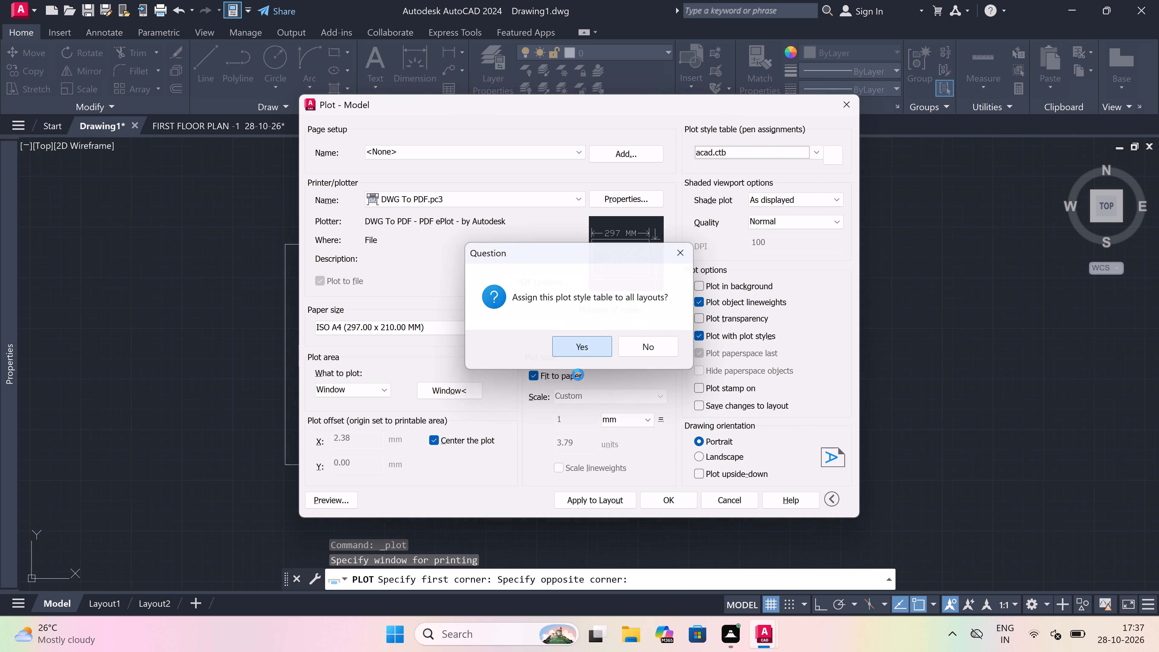
{"action": "left_click", "coordinate": [590, 500]}
Plot the floor plan to a PDF named "FIRST FLOOR PLAN -2 28-10-26" in Documents and close the opened PDF.
{"action": "left_click", "coordinate": [652, 503]}
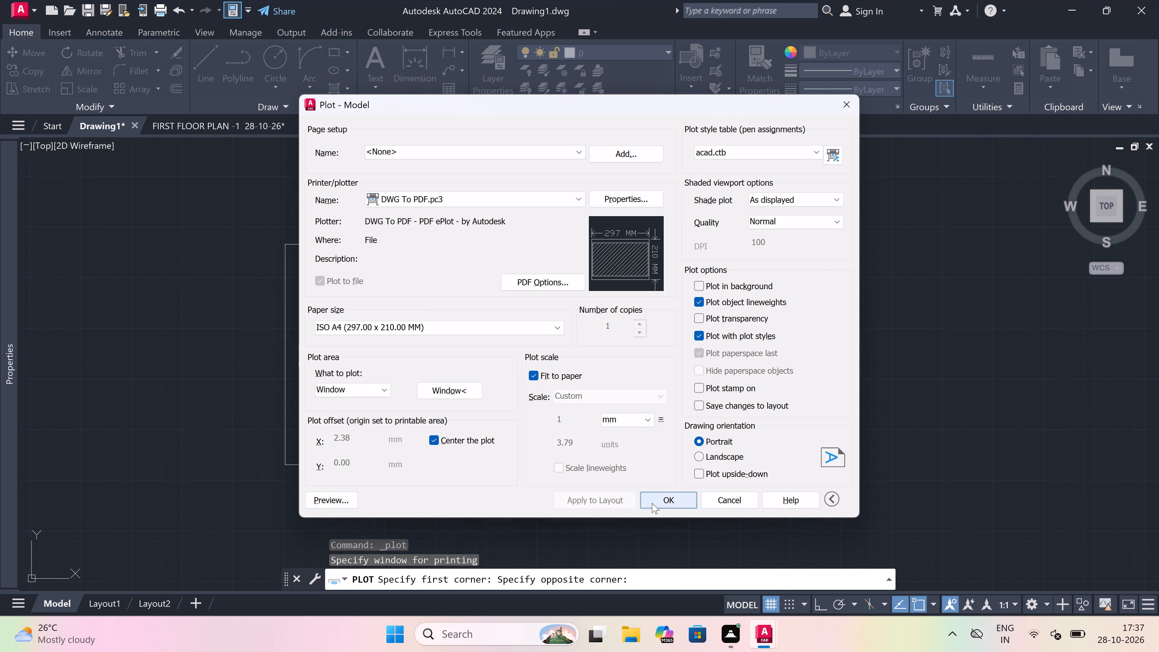
{"action": "key", "text": "BackSpace"}
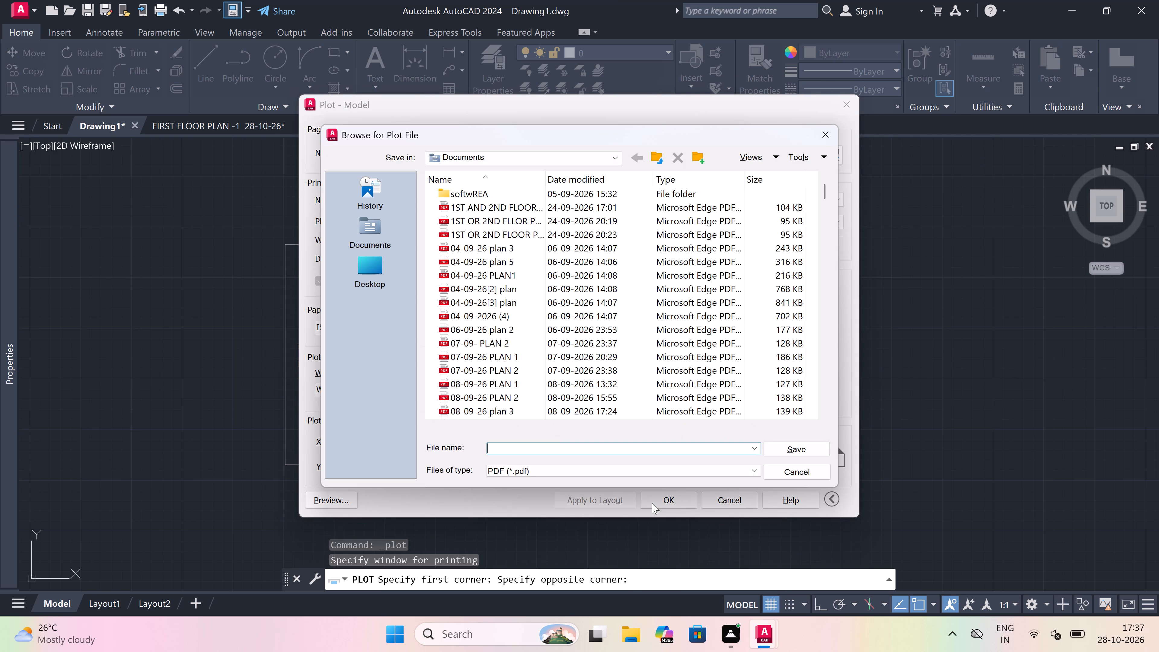
{"action": "type", "text": "FIRST"}
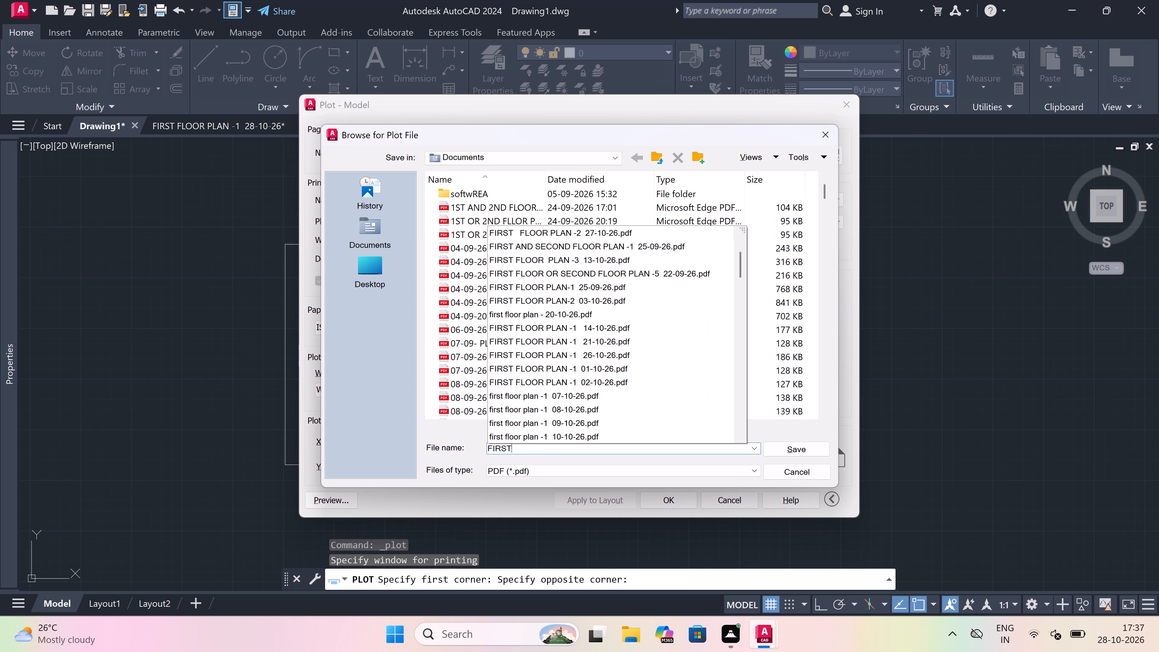
{"action": "key", "text": "space"}
{"action": "type", "text": "FLOOR PLAN -"}
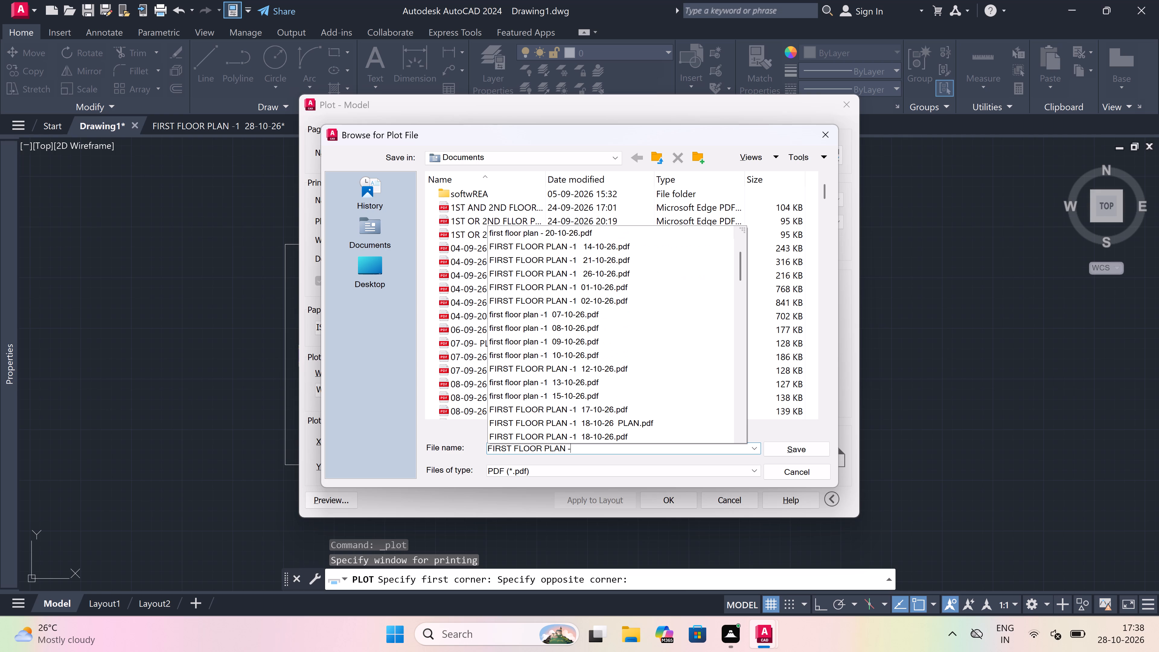
{"action": "type", "text": "2"}
{"action": "key", "text": "space"}
{"action": "key", "text": "space"}
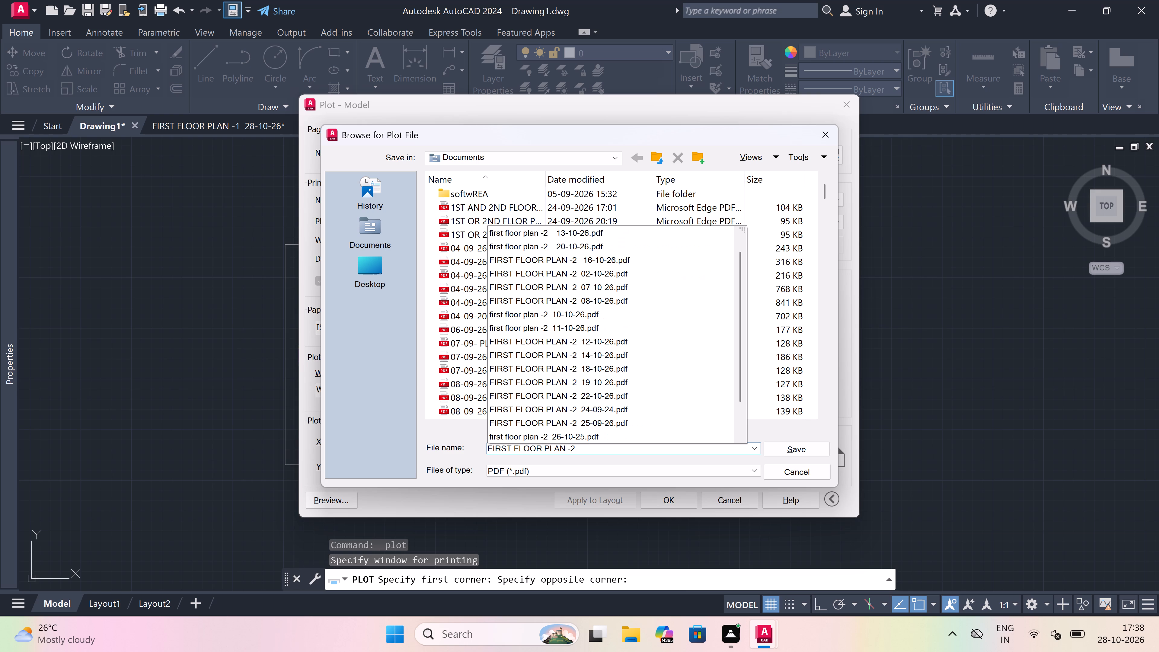
{"action": "type", "text": "28-19"}
{"action": "key", "text": "BackSpace"}
{"action": "type", "text": "0-26"}
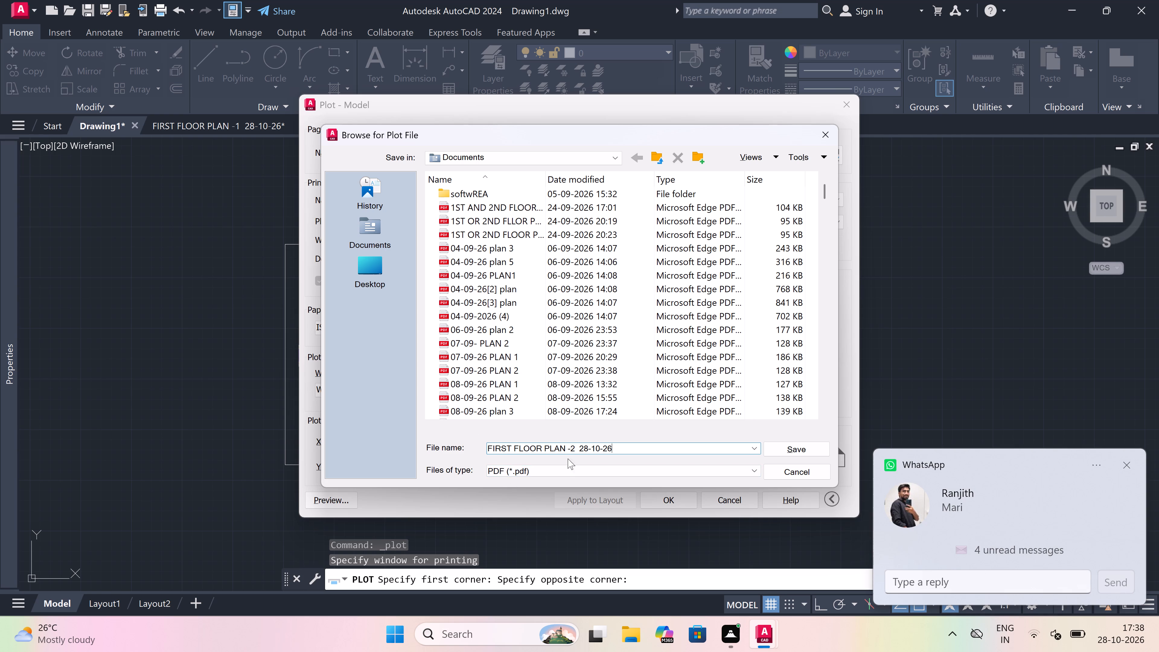
{"action": "left_click", "coordinate": [576, 449]}
{"action": "key", "text": "space"}
{"action": "key", "text": "space"}
{"action": "left_click", "coordinate": [777, 449]}
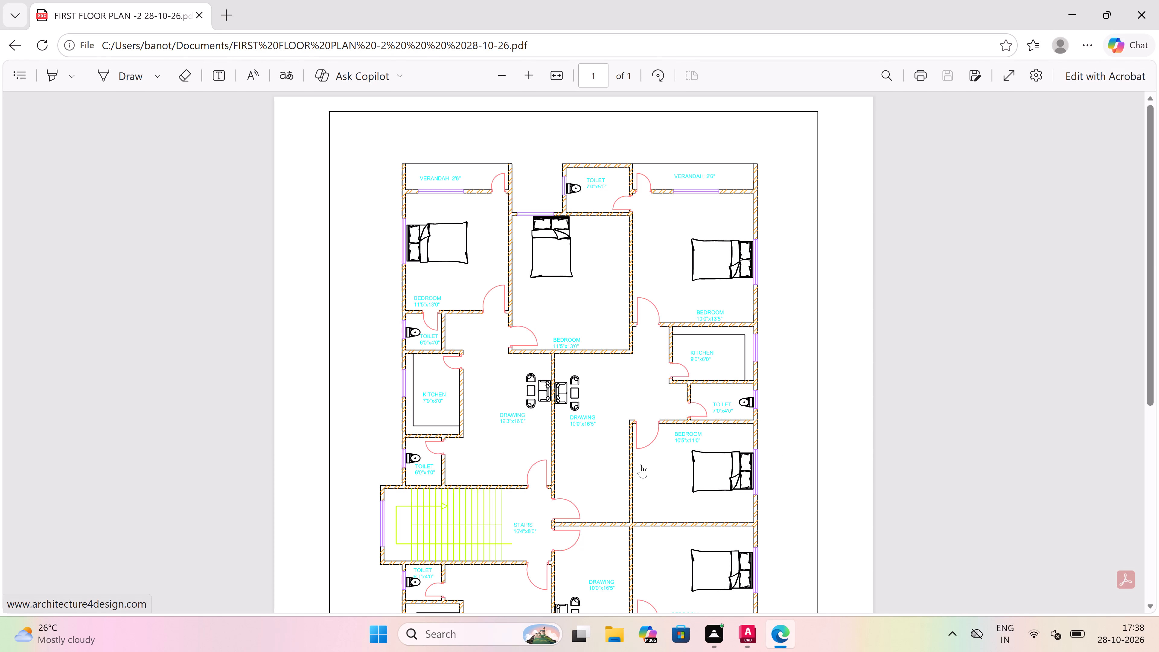
{"action": "left_click", "coordinate": [1158, 3]}
Save the drawing in Documents as "FIRST FLOOR PLAN -2 28-10-26" in AutoCAD 2018 Drawing (*.dwg) format.
{"action": "left_click", "coordinate": [20, 8]}
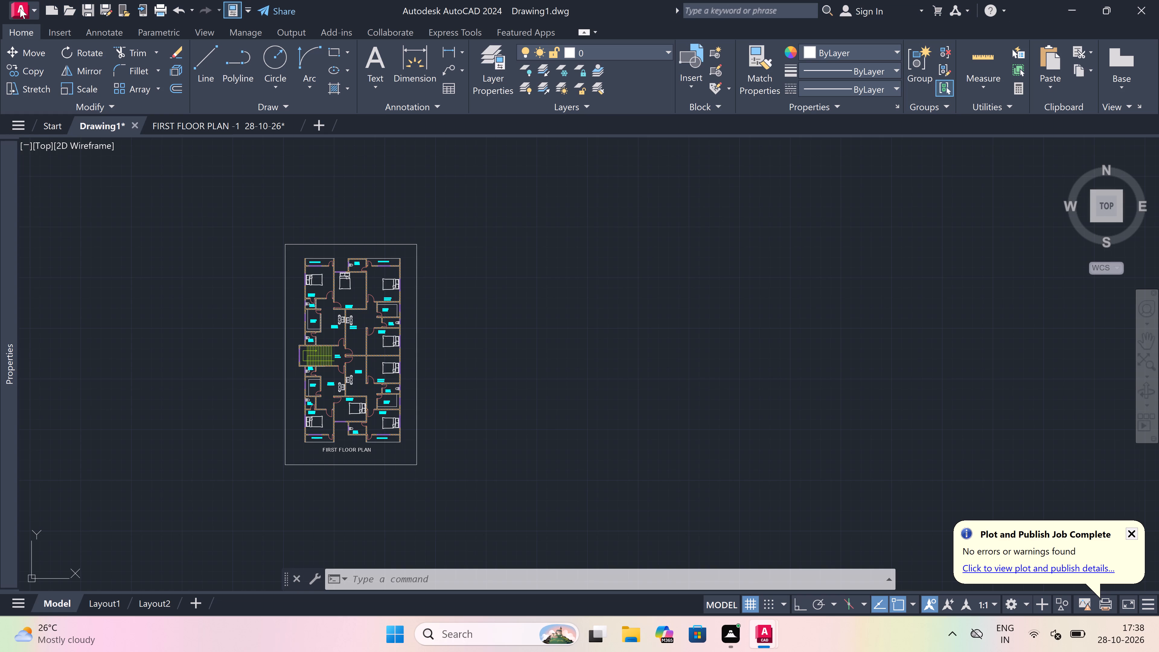
{"action": "left_click", "coordinate": [66, 192]}
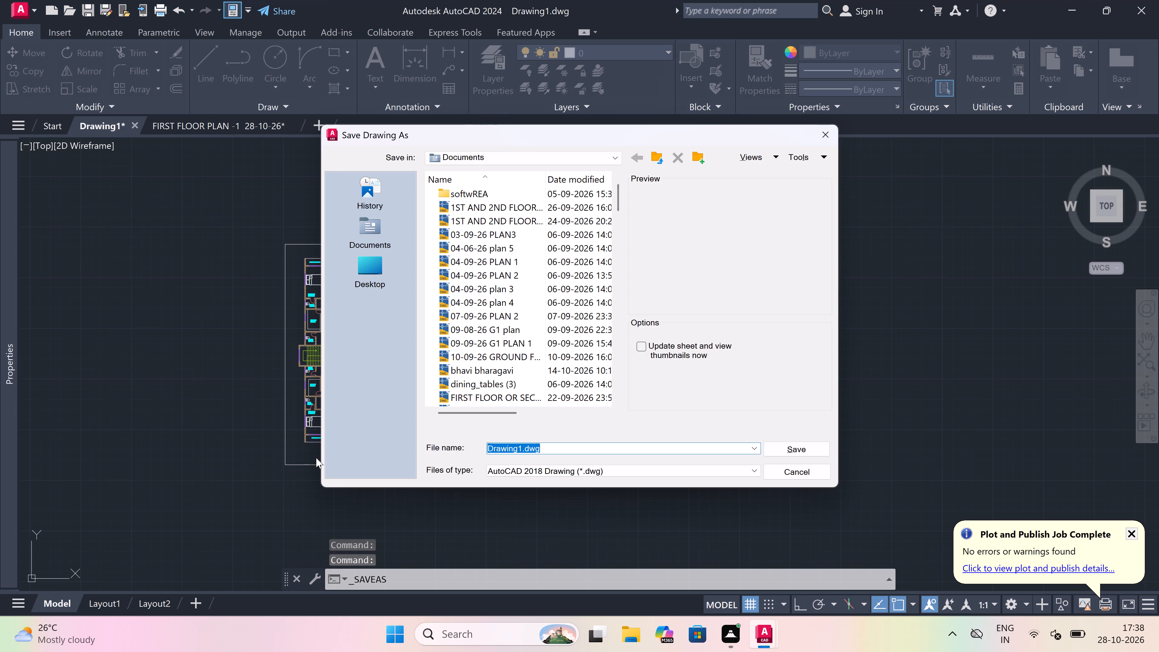
{"action": "key", "text": "BackSpace"}
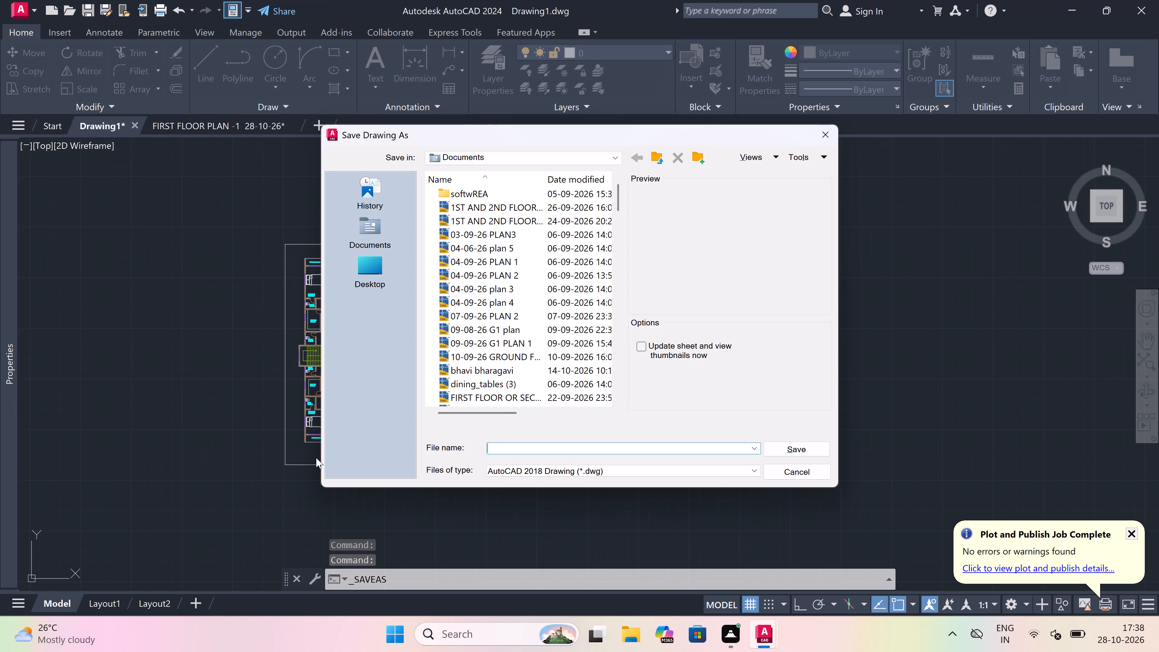
{"action": "type", "text": "FIRST"}
{"action": "key", "text": "space"}
{"action": "type", "text": "FLOOR"}
{"action": "key", "text": "space"}
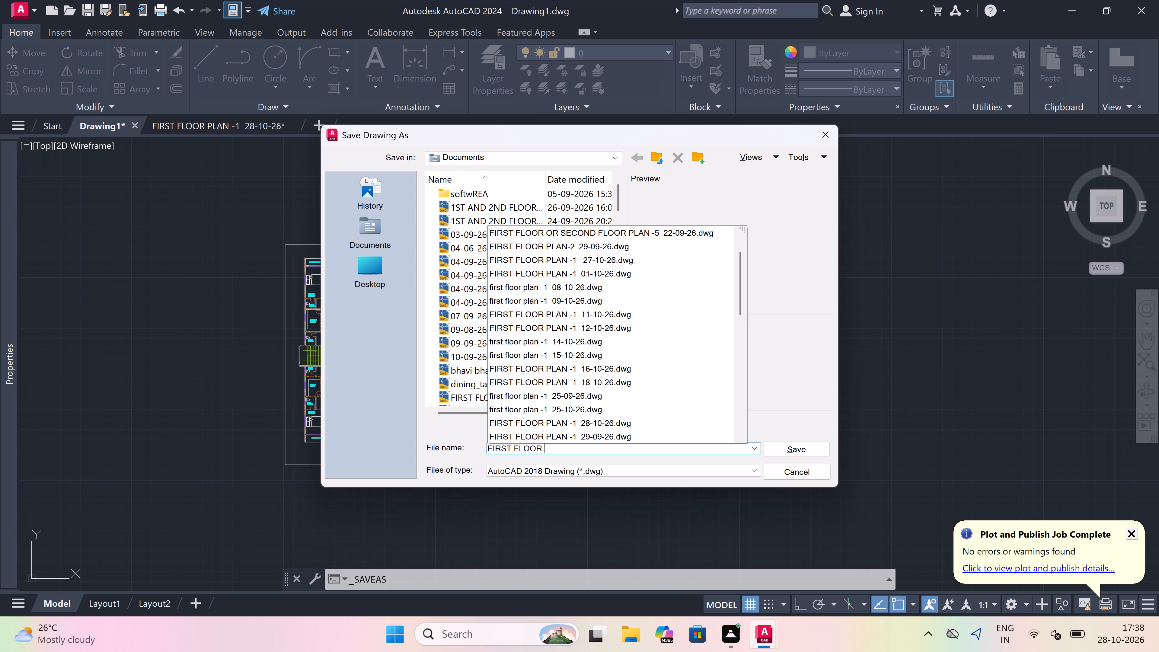
{"action": "type", "text": "PLAN -2"}
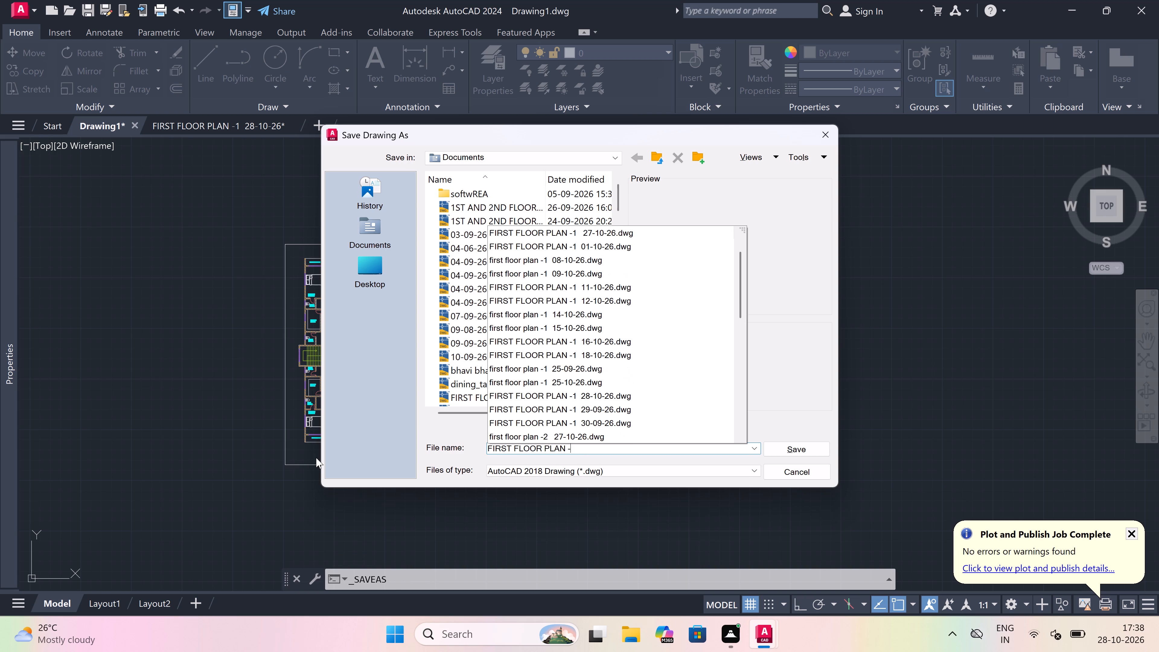
{"action": "key", "text": "space"}
{"action": "key", "text": "space"}
{"action": "type", "text": "28-10-26"}
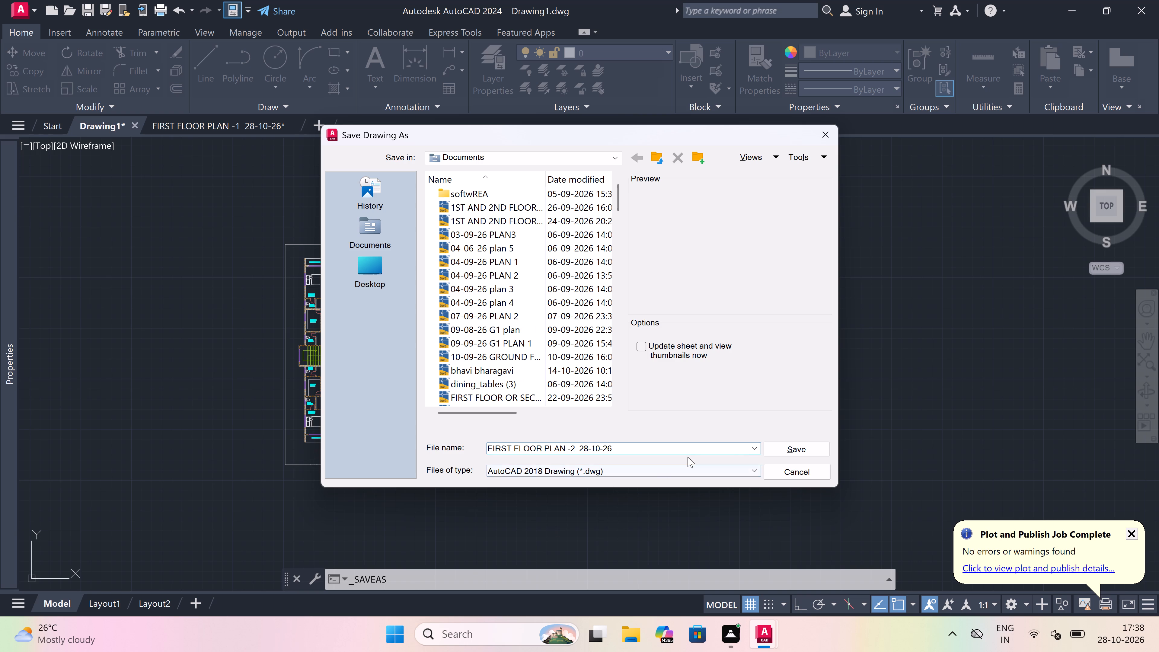
{"action": "left_click", "coordinate": [787, 455]}
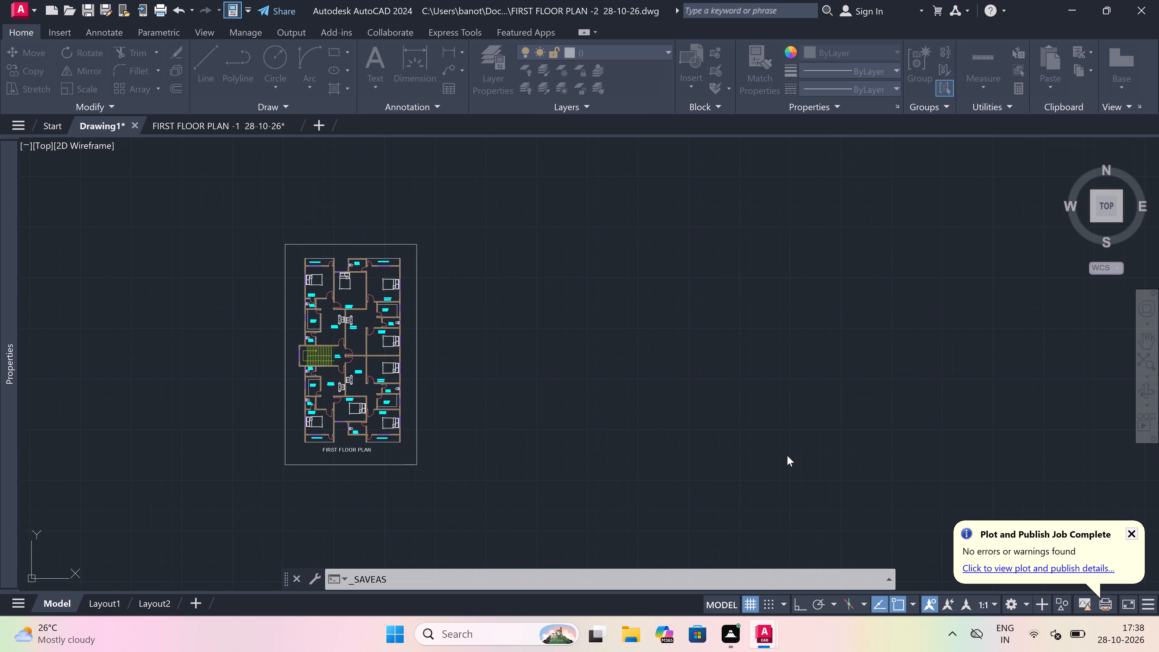
Exit AutoCAD, saving the changes to the other open drawing, FIRST FLOOR PLAN -1 28-10-26.dwg.
{"action": "left_click", "coordinate": [1152, 15]}
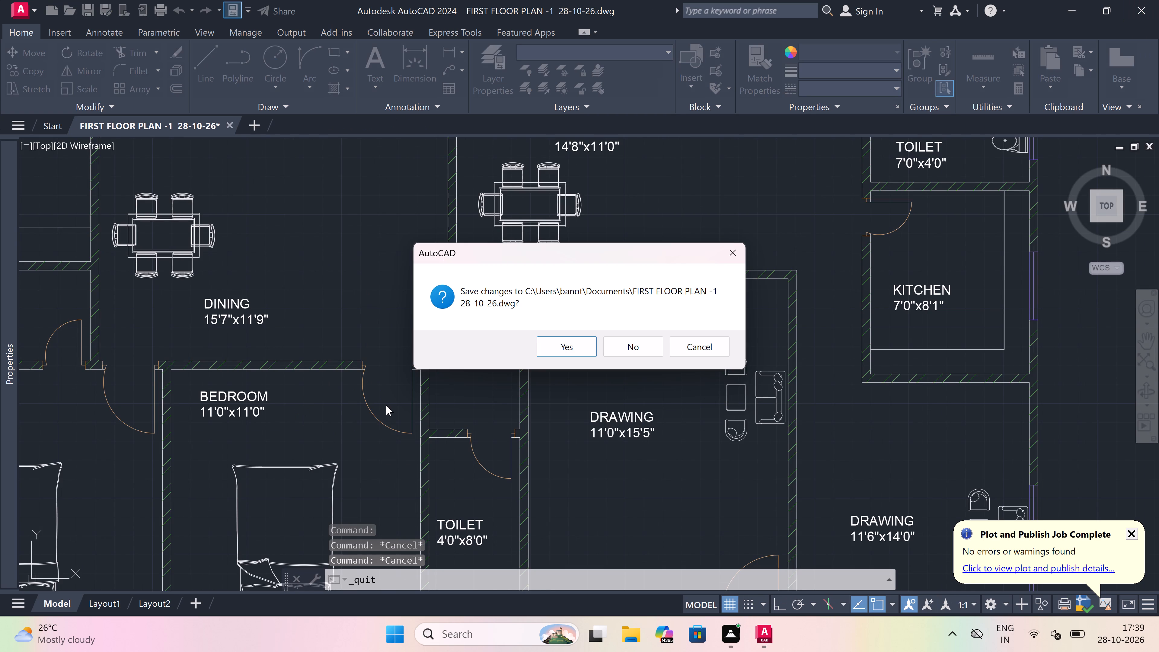
{"action": "left_click", "coordinate": [552, 349]}
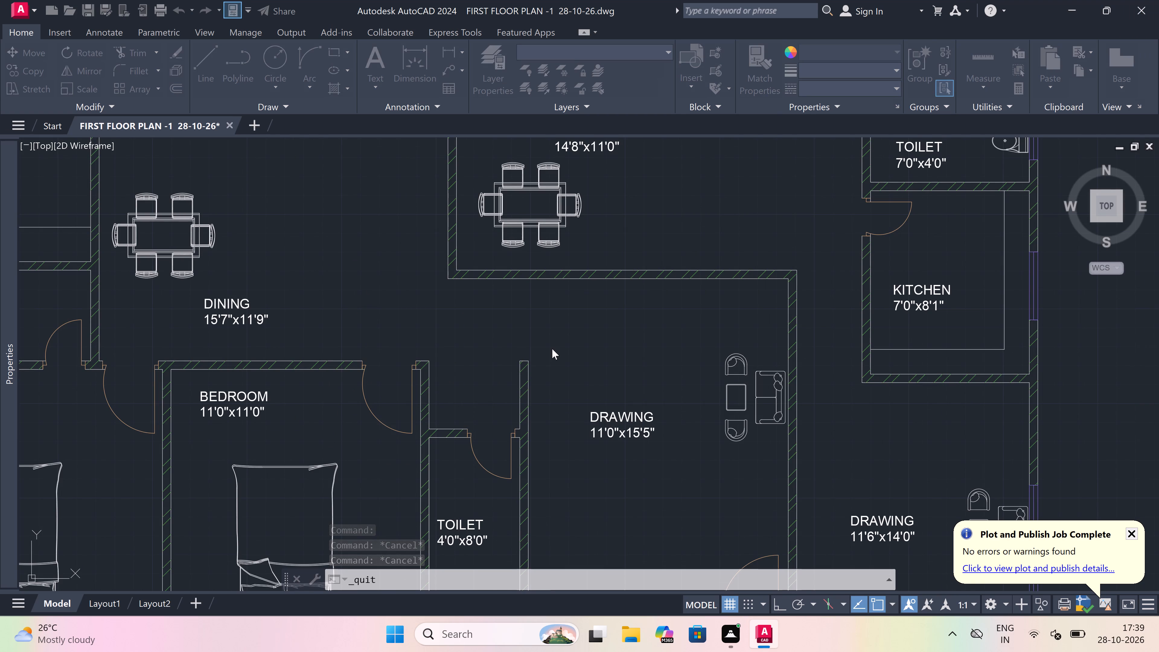